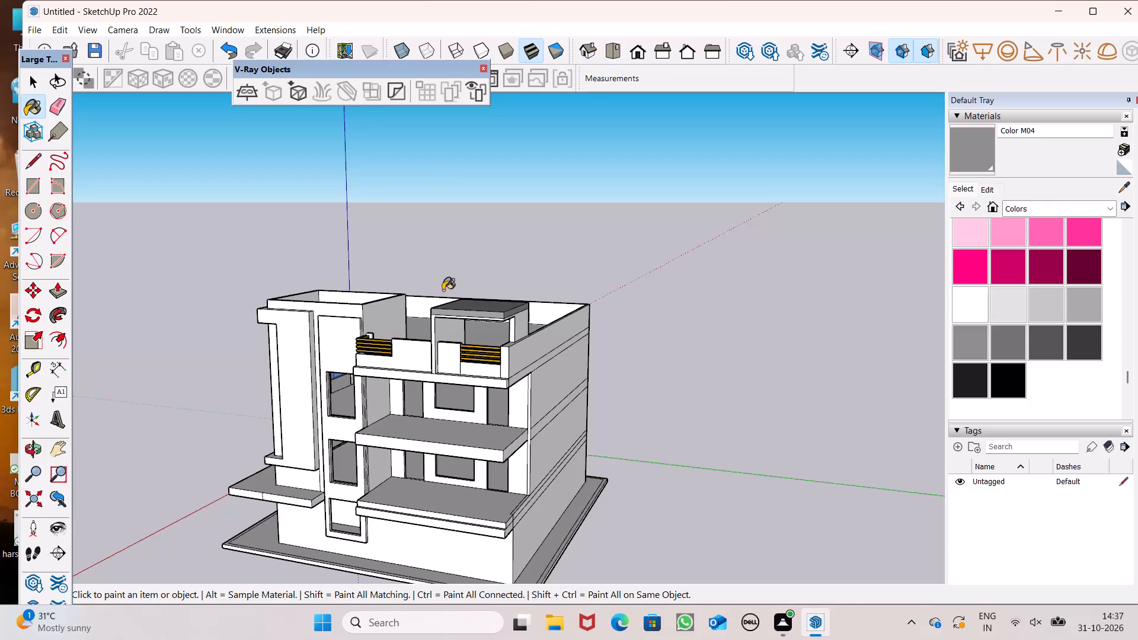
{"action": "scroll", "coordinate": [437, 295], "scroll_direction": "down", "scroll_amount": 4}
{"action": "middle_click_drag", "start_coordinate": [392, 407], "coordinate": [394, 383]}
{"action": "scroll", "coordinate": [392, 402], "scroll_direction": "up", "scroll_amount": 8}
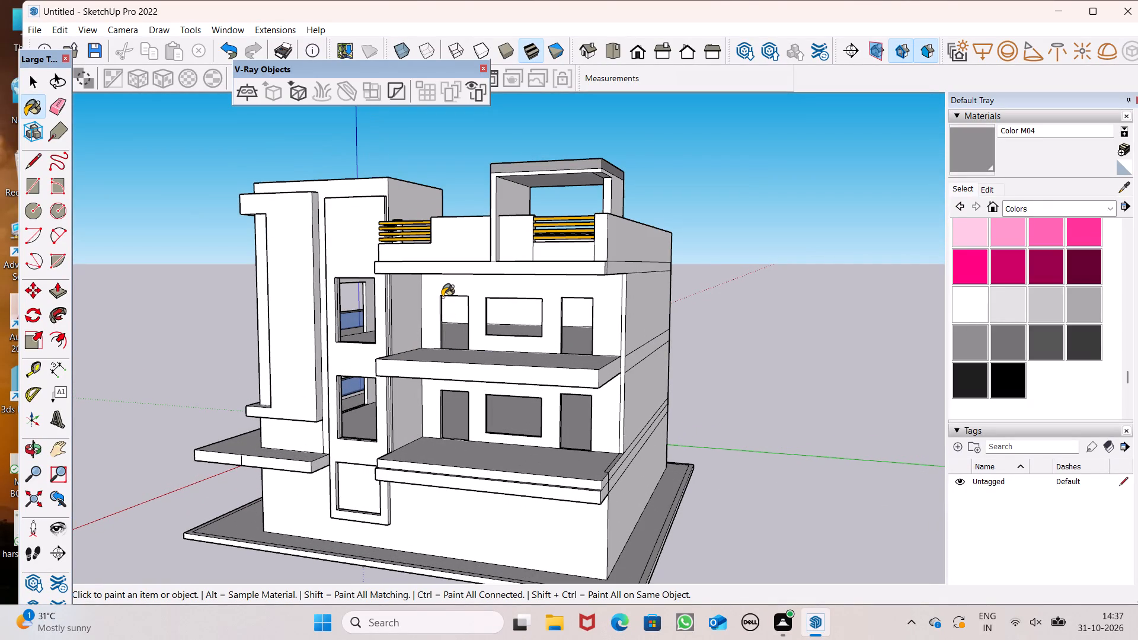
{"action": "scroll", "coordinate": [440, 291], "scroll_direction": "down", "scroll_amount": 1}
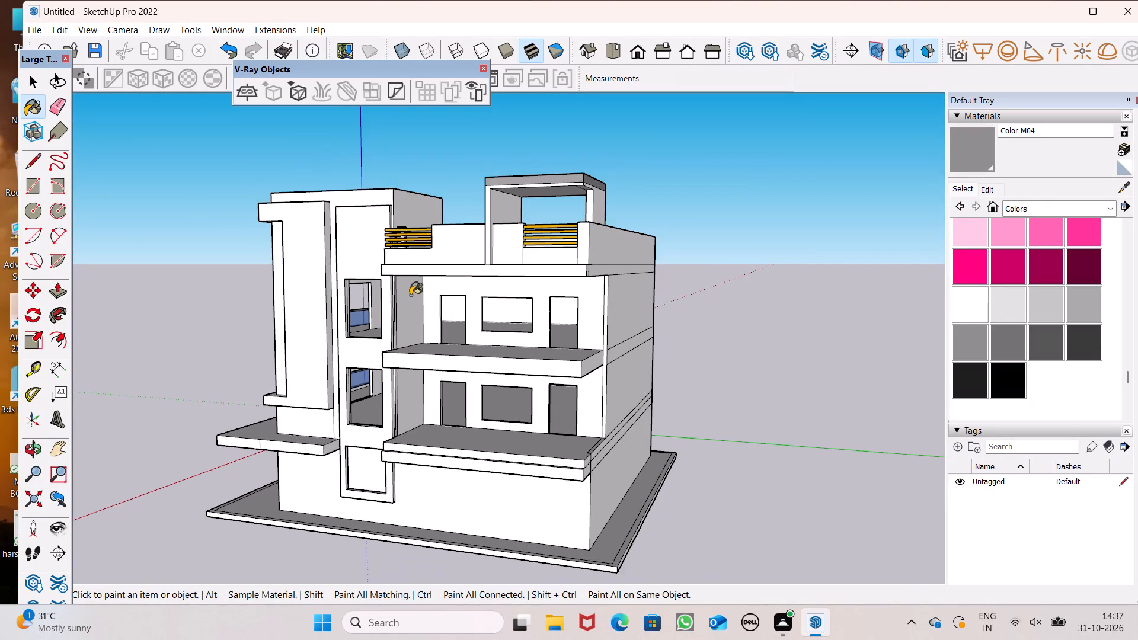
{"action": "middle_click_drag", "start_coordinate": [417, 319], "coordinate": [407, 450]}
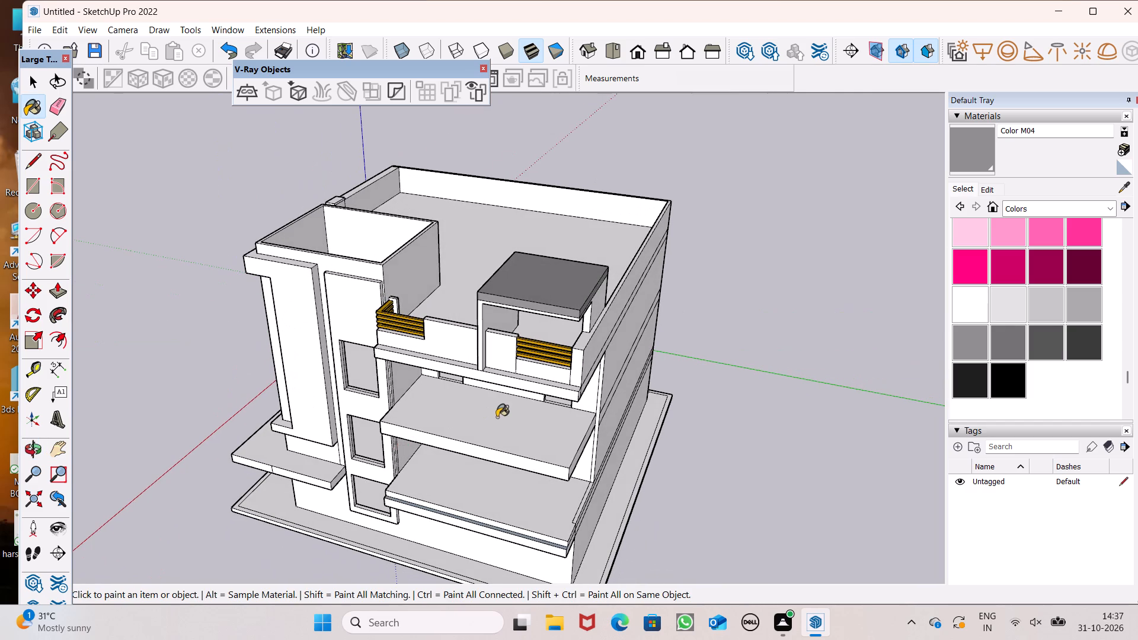
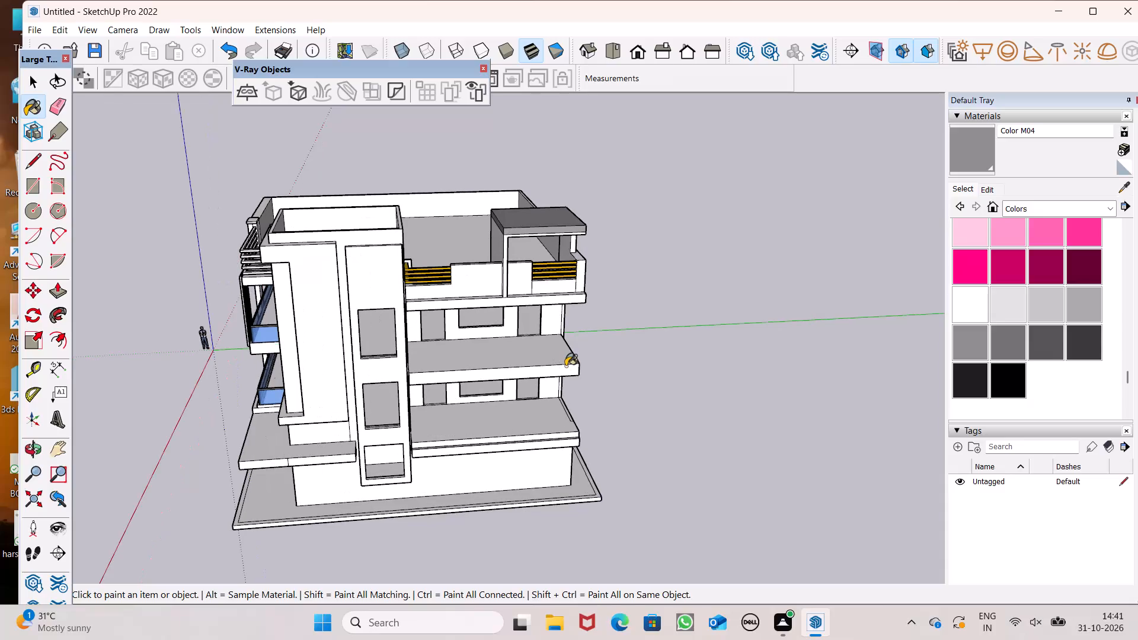
Draw a line about 26 feet long across the lowest side balcony's underside, parallel to its outer edge, to mark off a strip.
{"action": "scroll", "coordinate": [565, 366], "scroll_direction": "up", "scroll_amount": 1}
{"action": "scroll", "coordinate": [487, 231], "scroll_direction": "down", "scroll_amount": 2}
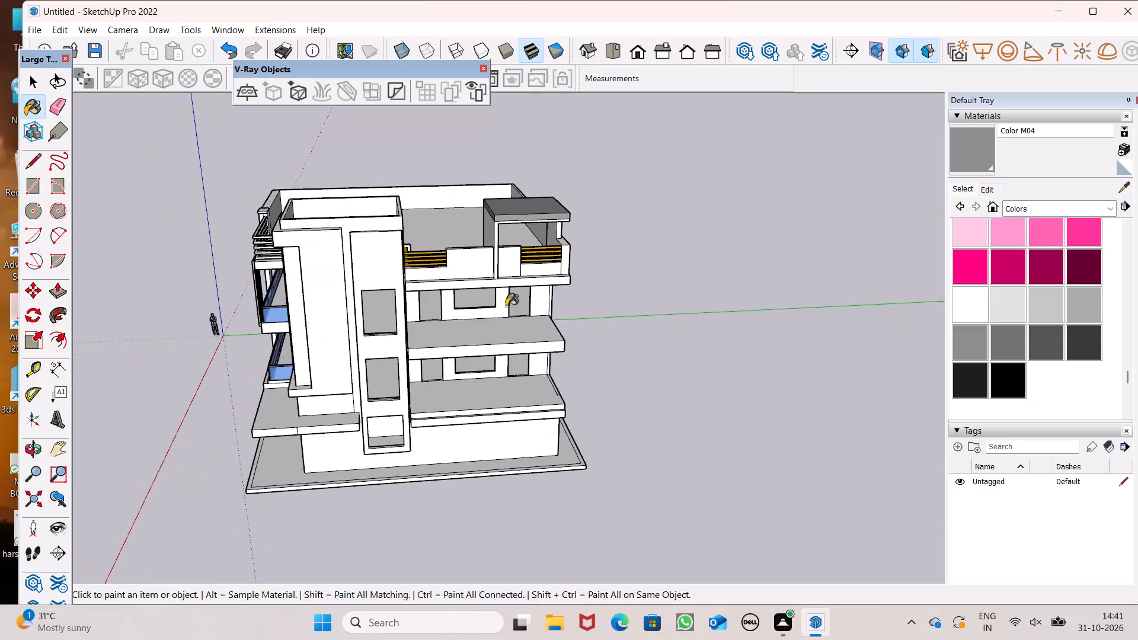
{"action": "middle_click_drag", "start_coordinate": [504, 382], "coordinate": [382, 336]}
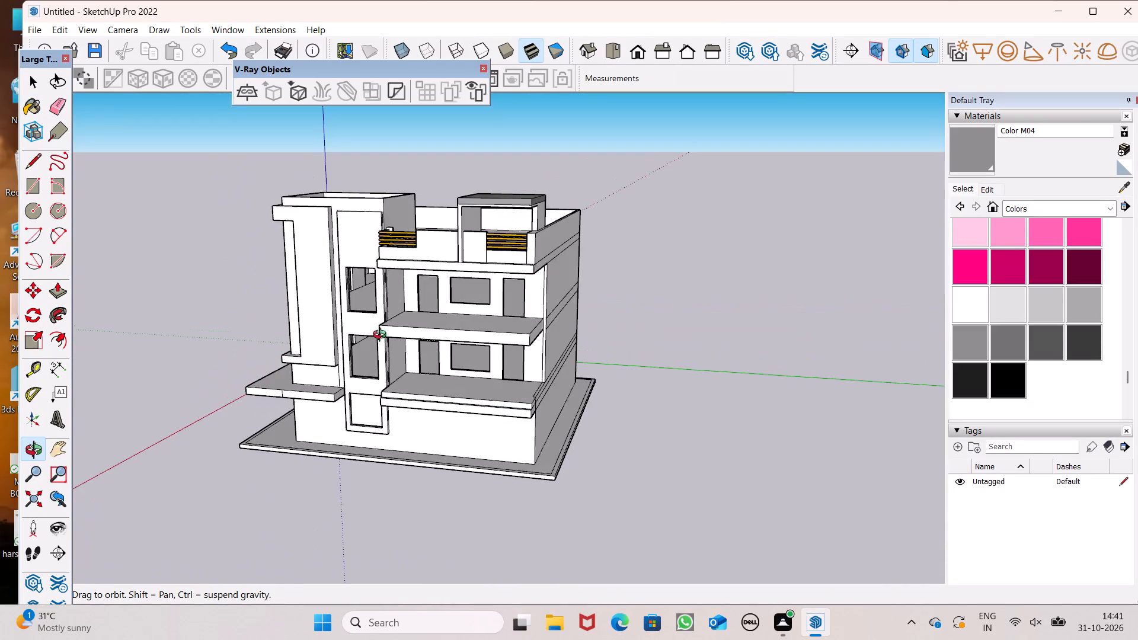
{"action": "middle_click_drag", "start_coordinate": [382, 336], "coordinate": [428, 175]}
{"action": "scroll", "coordinate": [428, 175], "scroll_direction": "up", "scroll_amount": 1}
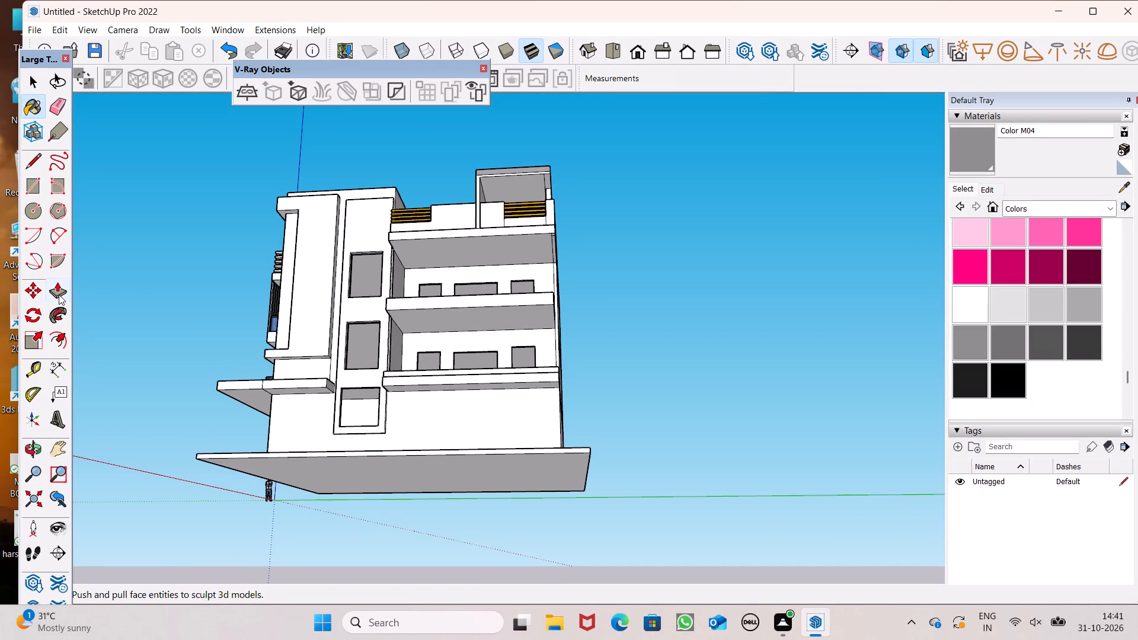
{"action": "left_click", "coordinate": [59, 295]}
{"action": "middle_click_drag", "start_coordinate": [481, 404], "coordinate": [477, 350]}
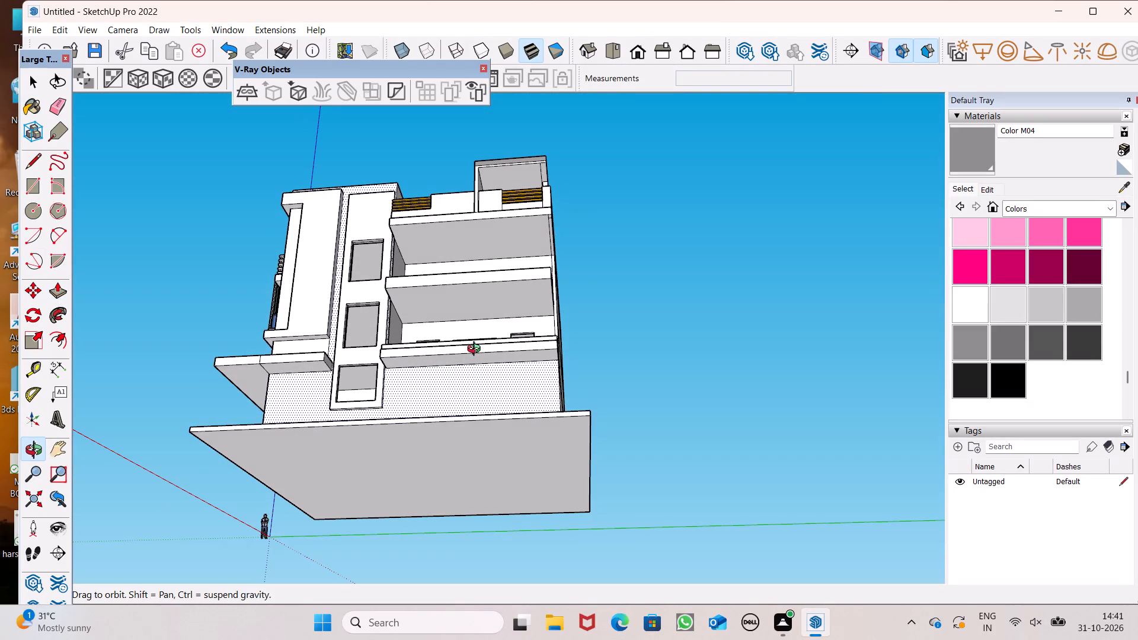
{"action": "middle_click_drag", "start_coordinate": [477, 350], "coordinate": [475, 350]}
{"action": "left_click", "coordinate": [34, 171]}
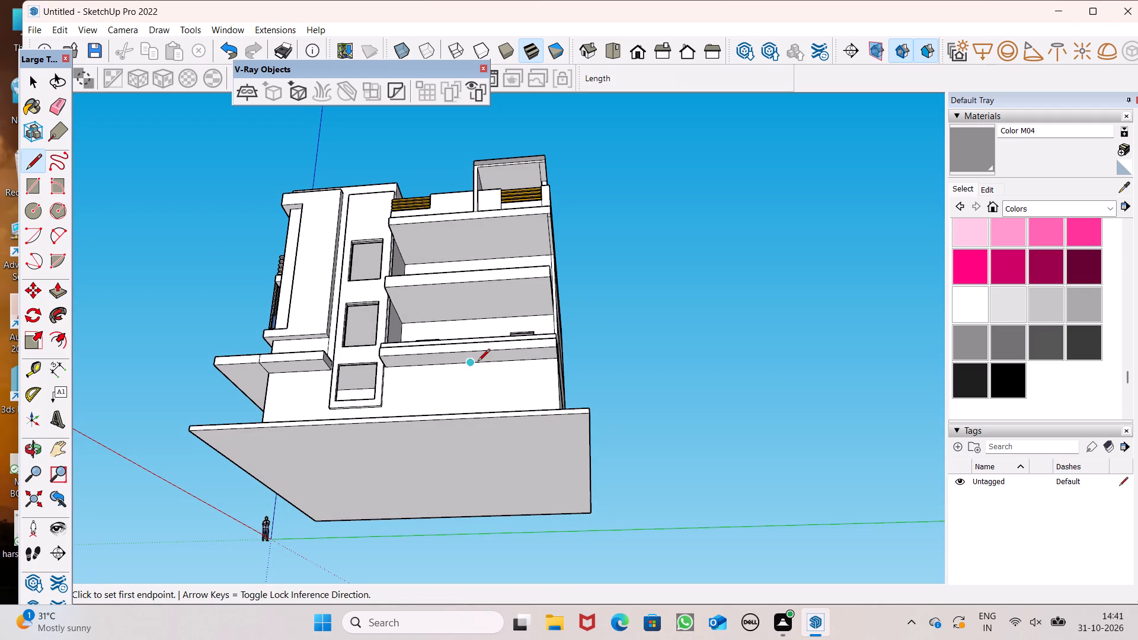
{"action": "scroll", "coordinate": [478, 362], "scroll_direction": "up", "scroll_amount": 1}
{"action": "scroll", "coordinate": [392, 299], "scroll_direction": "down", "scroll_amount": 2}
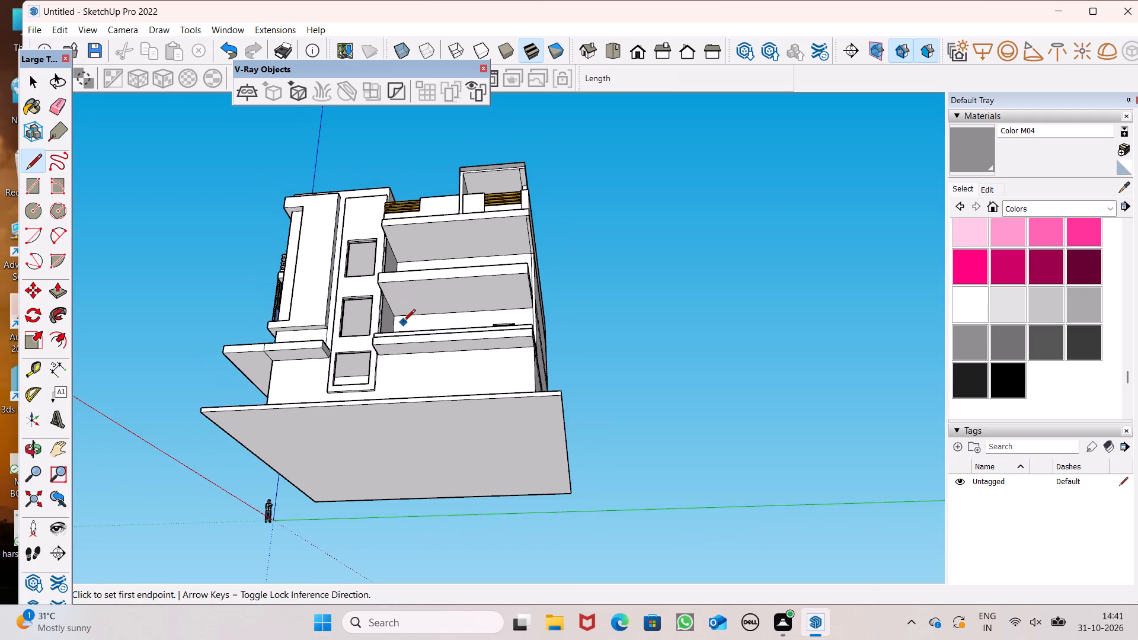
{"action": "scroll", "coordinate": [410, 332], "scroll_direction": "up", "scroll_amount": 7}
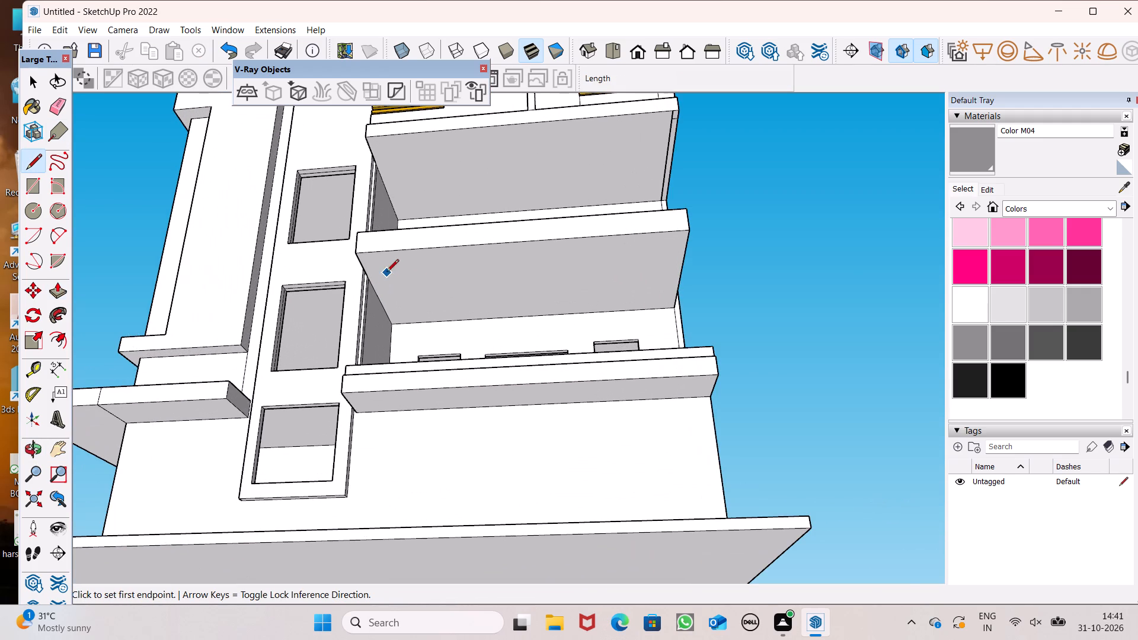
{"action": "middle_click_drag", "start_coordinate": [385, 425], "coordinate": [377, 420]}
{"action": "scroll", "coordinate": [377, 420], "scroll_direction": "up", "scroll_amount": 5}
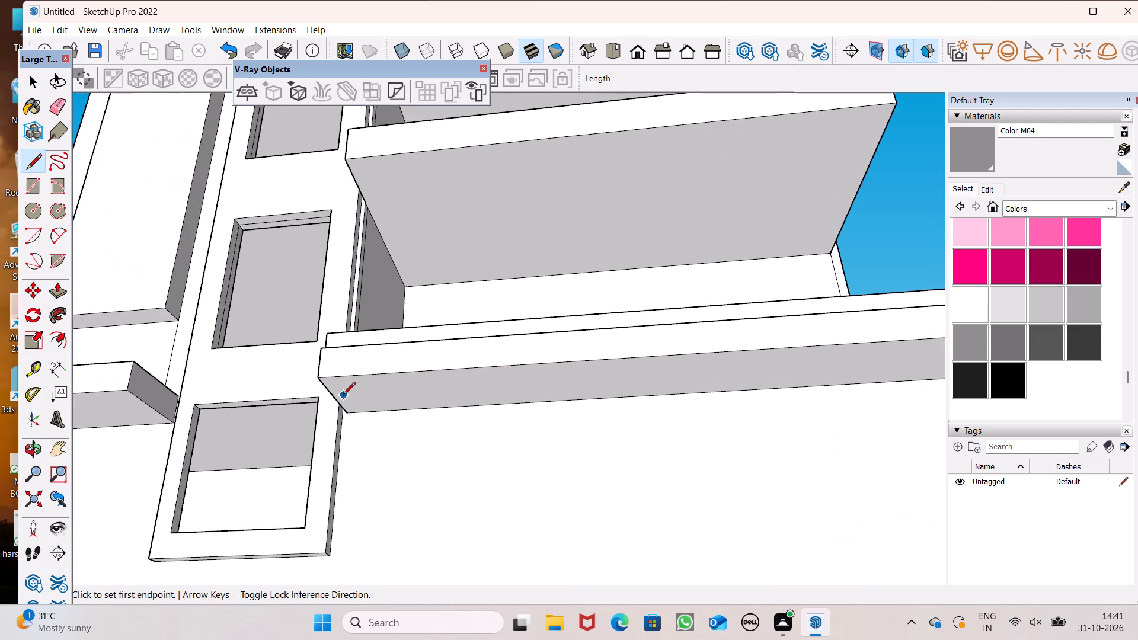
{"action": "middle_click_drag", "start_coordinate": [346, 392], "coordinate": [350, 334]}
{"action": "scroll", "coordinate": [348, 386], "scroll_direction": "up", "scroll_amount": 1}
{"action": "scroll", "coordinate": [347, 329], "scroll_direction": "up", "scroll_amount": 1}
{"action": "scroll", "coordinate": [324, 295], "scroll_direction": "down", "scroll_amount": 6}
{"action": "middle_click_drag", "start_coordinate": [474, 324], "coordinate": [478, 312]}
{"action": "scroll", "coordinate": [389, 290], "scroll_direction": "up", "scroll_amount": 6}
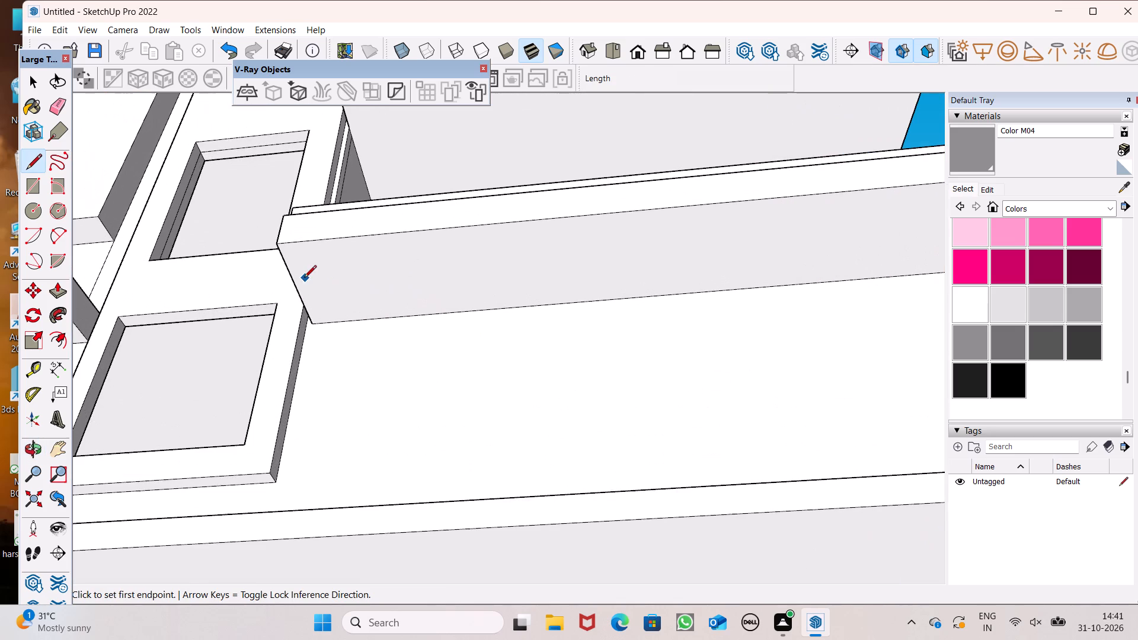
{"action": "left_click", "coordinate": [291, 274]}
{"action": "scroll", "coordinate": [292, 274], "scroll_direction": "down", "scroll_amount": 3}
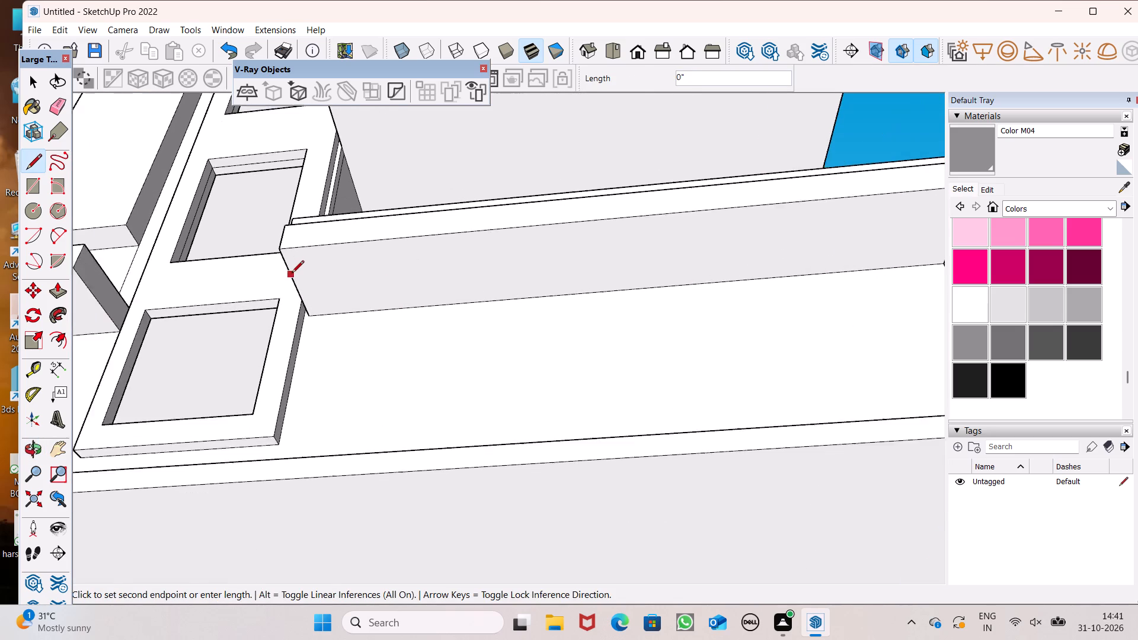
{"action": "scroll", "coordinate": [292, 274], "scroll_direction": "down", "scroll_amount": 2}
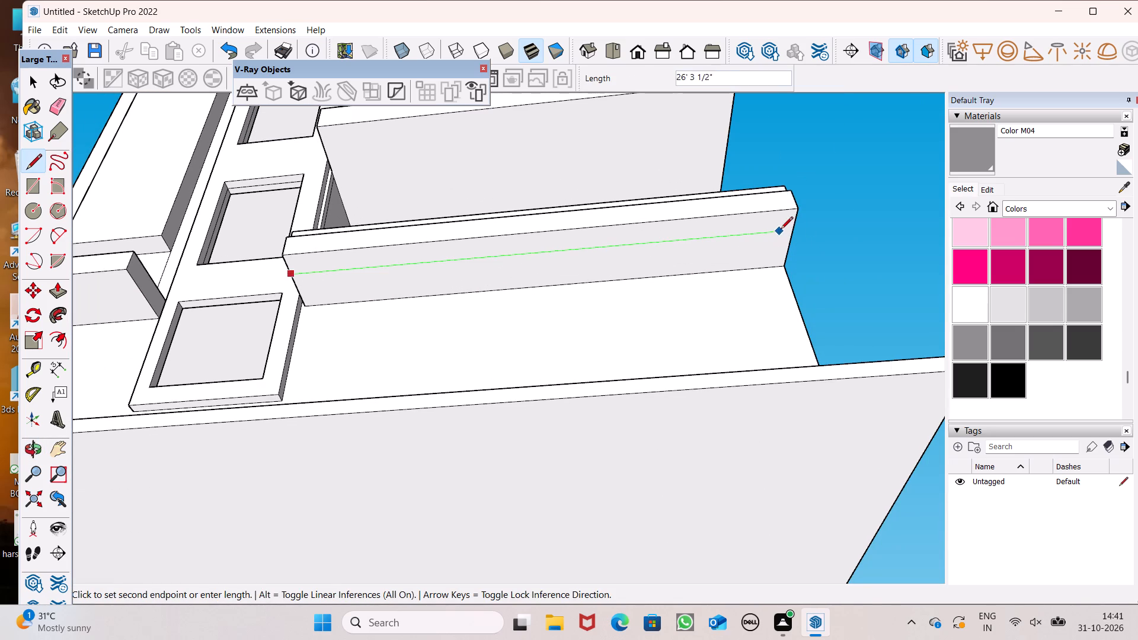
{"action": "left_click", "coordinate": [791, 226]}
Draw a line about 26' 6" long across the middle side balcony's underside, parallel to its outer edge.
{"action": "scroll", "coordinate": [715, 297], "scroll_direction": "down", "scroll_amount": 3}
{"action": "scroll", "coordinate": [424, 153], "scroll_direction": "up", "scroll_amount": 2}
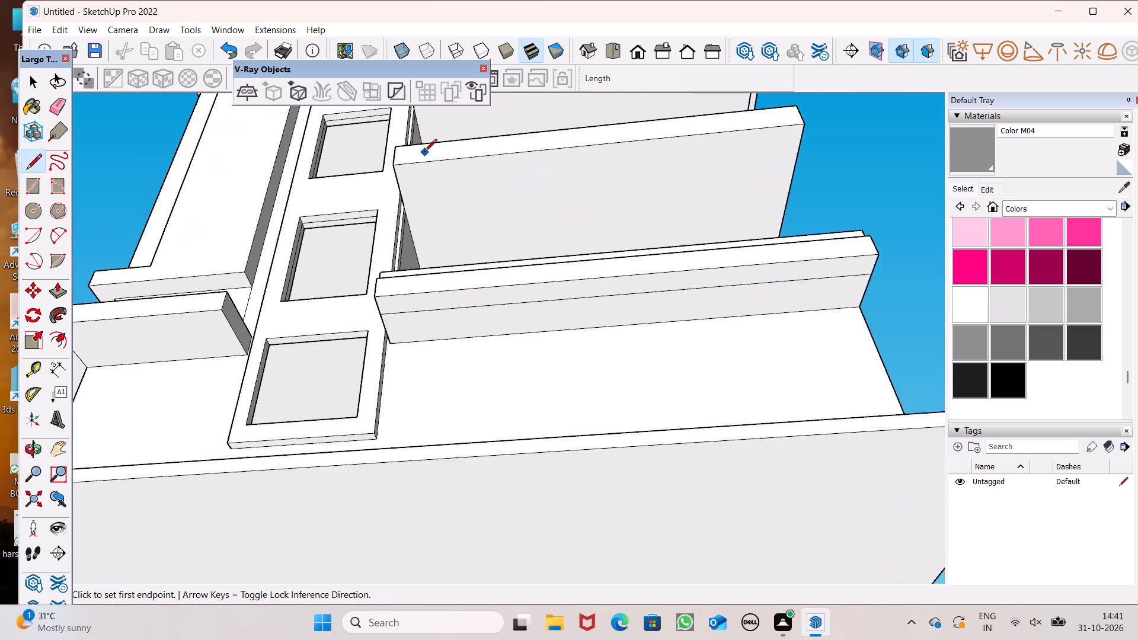
{"action": "scroll", "coordinate": [424, 152], "scroll_direction": "up", "scroll_amount": 2}
{"action": "scroll", "coordinate": [379, 204], "scroll_direction": "up", "scroll_amount": 2}
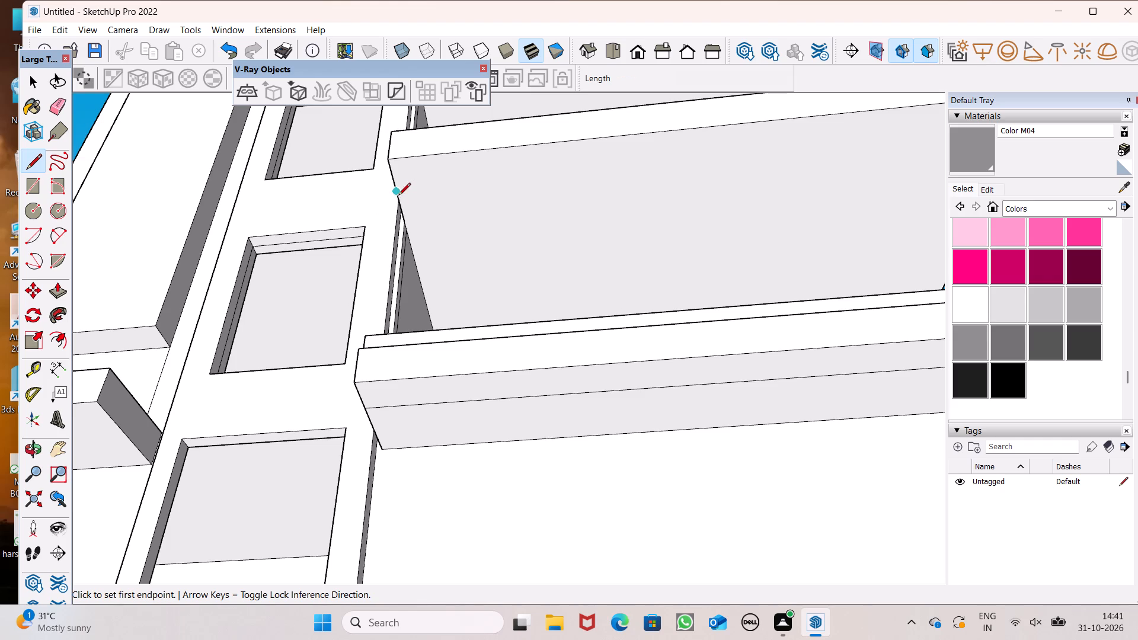
{"action": "left_click", "coordinate": [398, 193]}
{"action": "scroll", "coordinate": [410, 191], "scroll_direction": "down", "scroll_amount": 5}
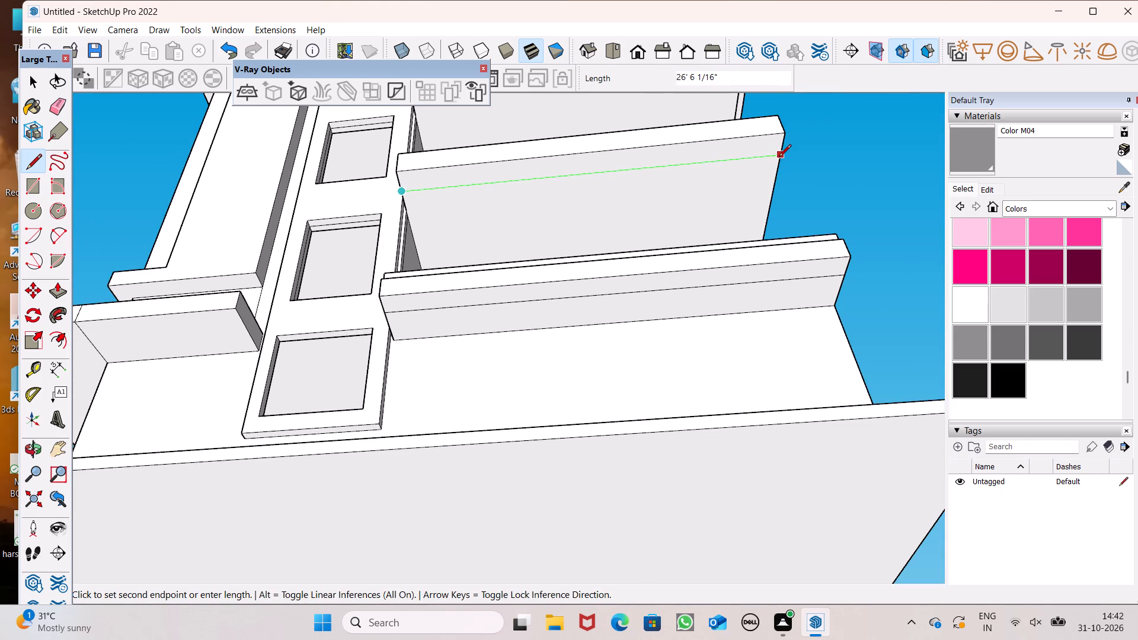
{"action": "left_click", "coordinate": [781, 156]}
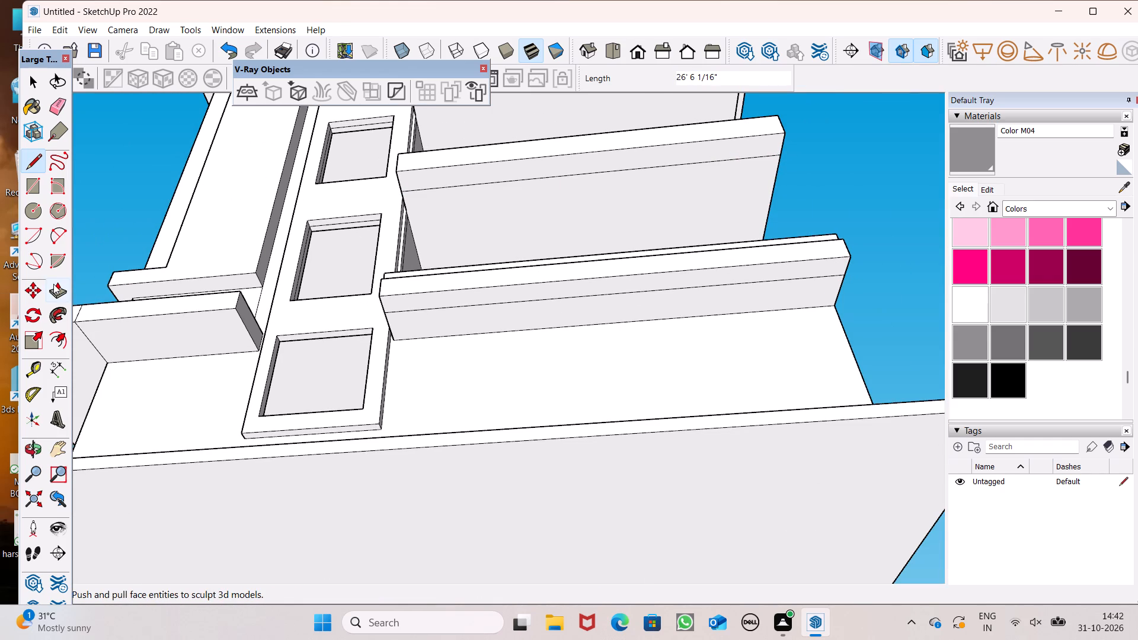
Push/Pull the outer strip under the middle side balcony downward about 1' 10" to form a dropped edge.
{"action": "left_click", "coordinate": [55, 284]}
{"action": "left_click_drag", "start_coordinate": [443, 183], "coordinate": [444, 195]}
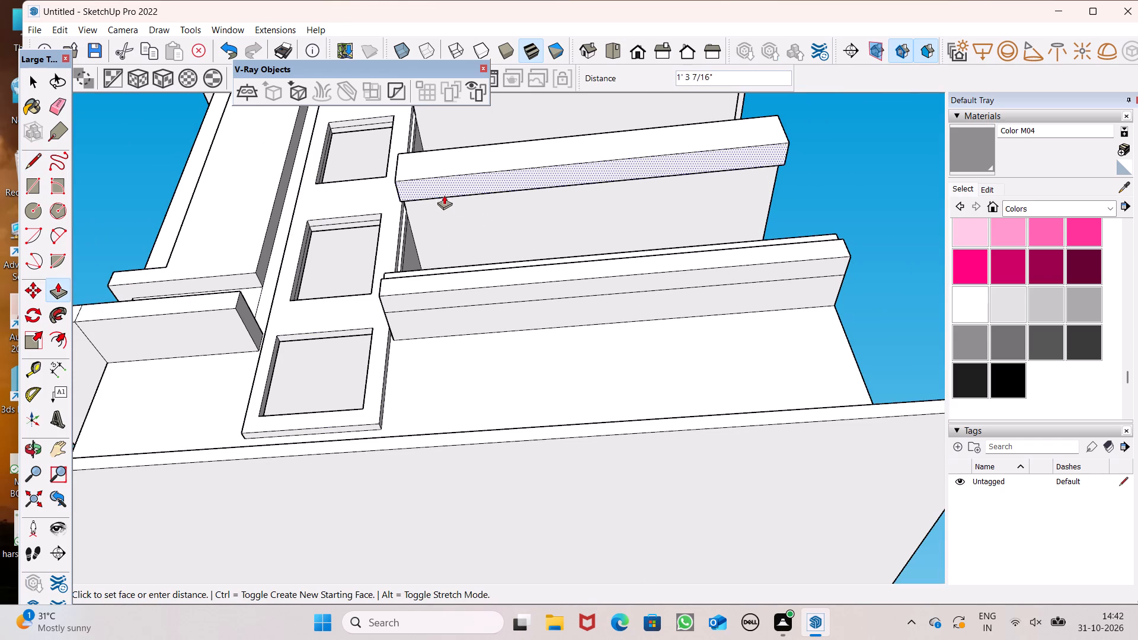
{"action": "left_click_drag", "start_coordinate": [444, 195], "coordinate": [444, 200]}
Push/Pull the outer strip under the lowest side balcony downward 1' 9" to form a dropped edge.
{"action": "middle_click_drag", "start_coordinate": [589, 252], "coordinate": [860, 315]}
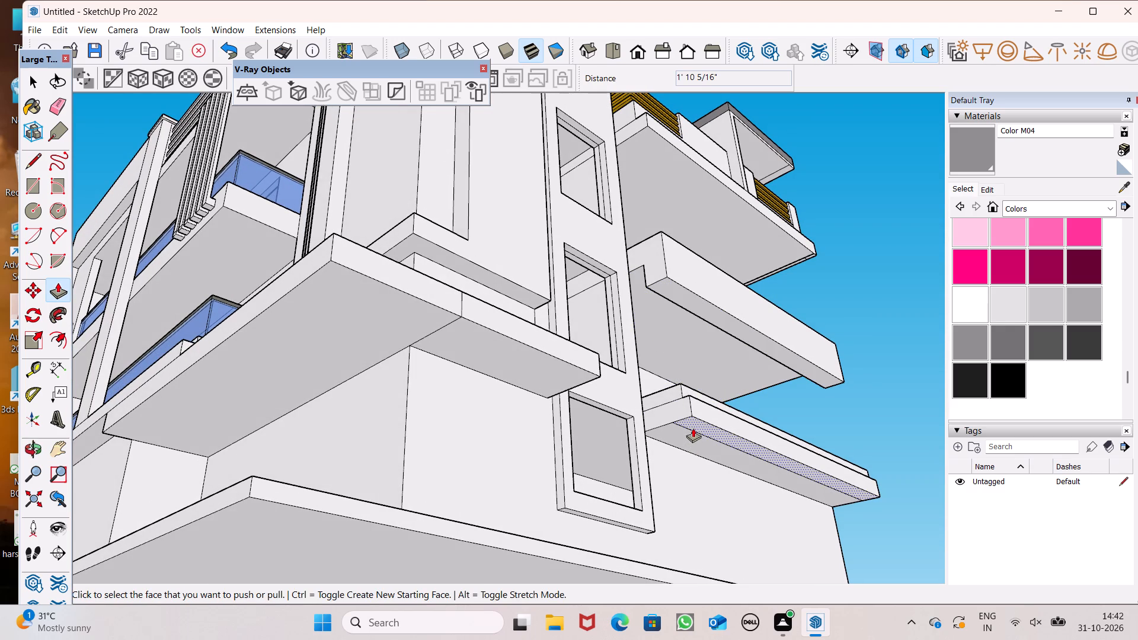
{"action": "left_click_drag", "start_coordinate": [692, 427], "coordinate": [697, 453]}
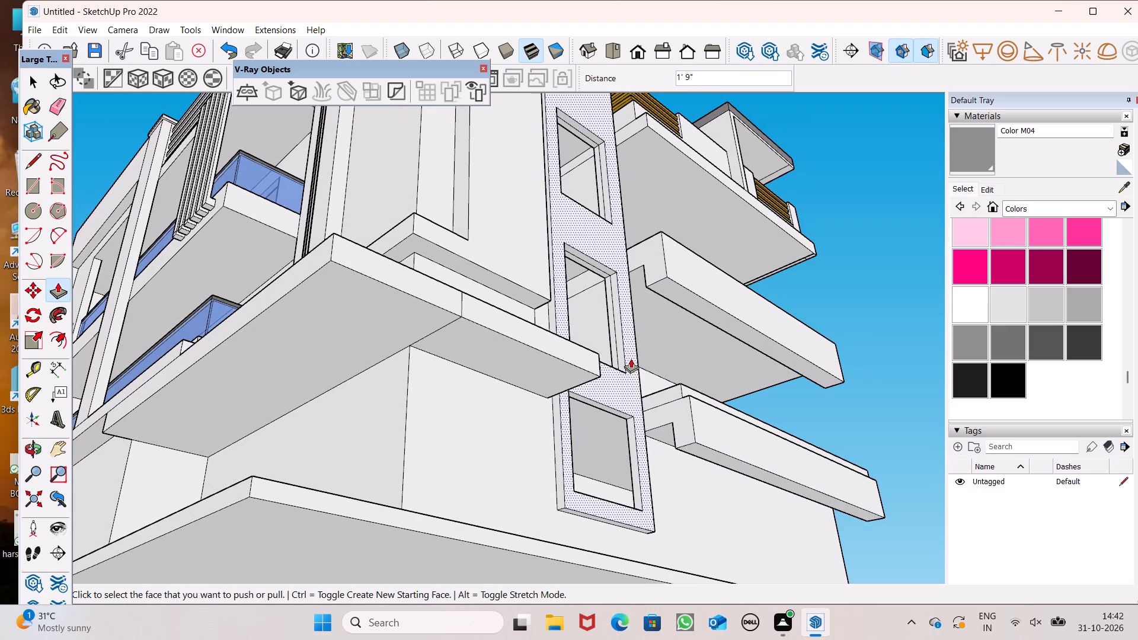
Push/Pull the inner face of the lowest balcony's dropped edge about 2' 1" toward the house wall.
{"action": "middle_click_drag", "start_coordinate": [680, 423], "coordinate": [708, 444]}
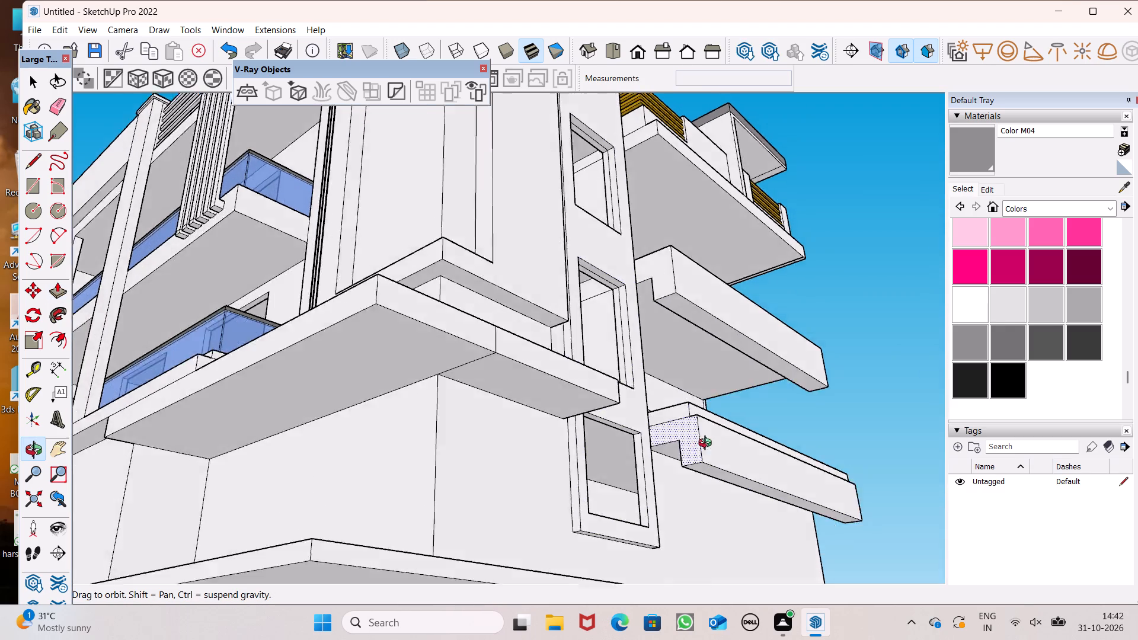
{"action": "middle_click_drag", "start_coordinate": [708, 444], "coordinate": [837, 427]}
{"action": "middle_click_drag", "start_coordinate": [721, 418], "coordinate": [392, 355]}
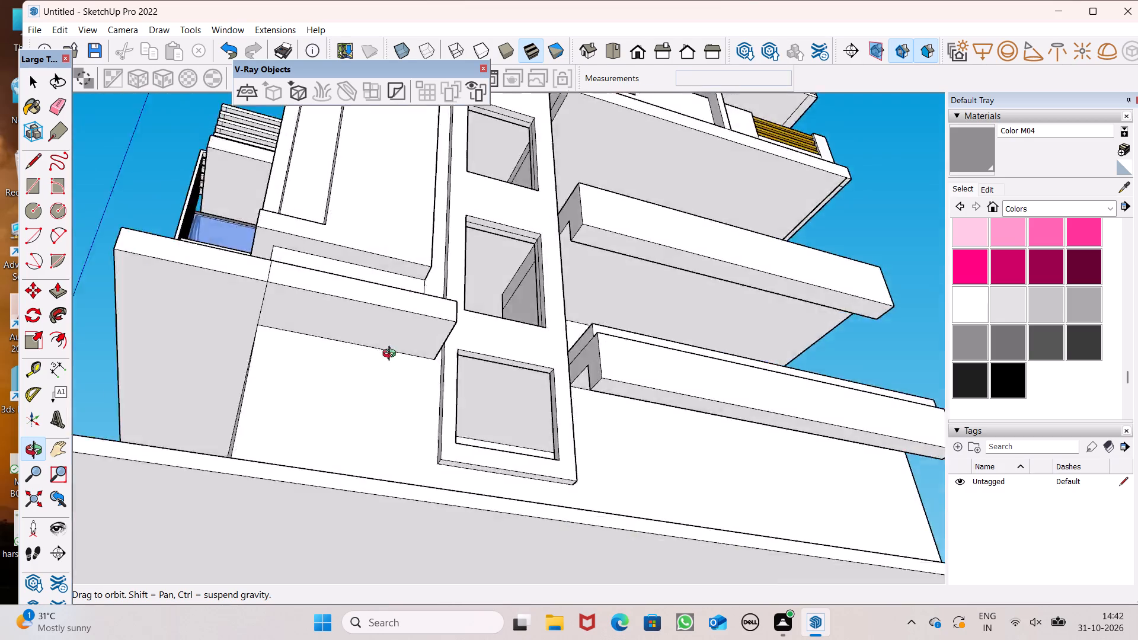
{"action": "middle_click_drag", "start_coordinate": [392, 355], "coordinate": [631, 404]}
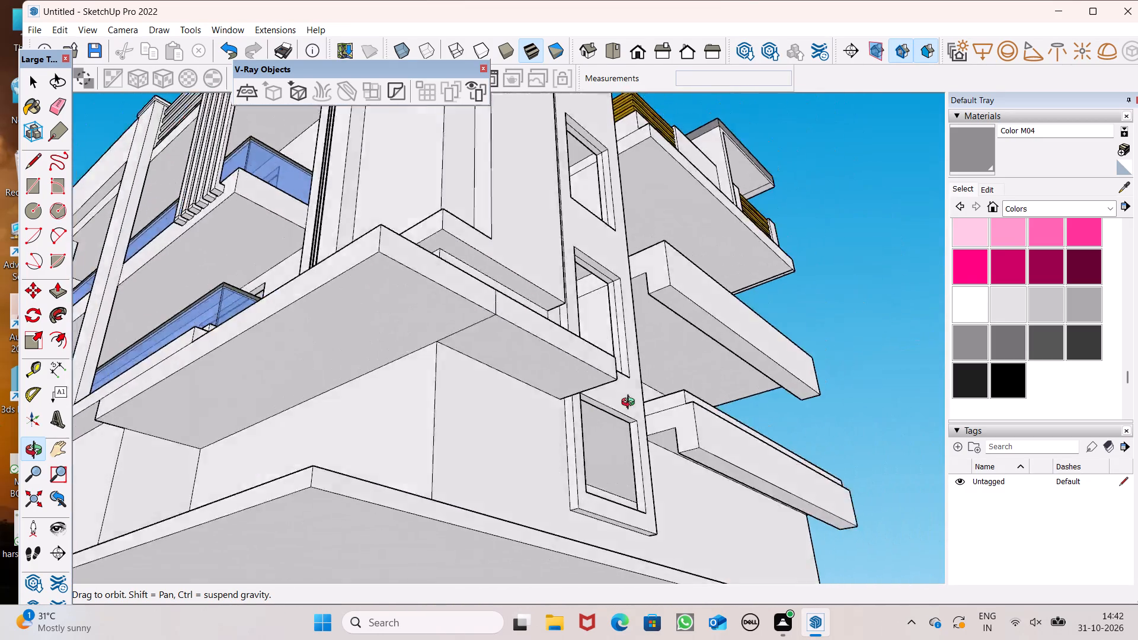
{"action": "middle_click_drag", "start_coordinate": [631, 404], "coordinate": [696, 409]}
{"action": "scroll", "coordinate": [762, 446], "scroll_direction": "up", "scroll_amount": 7}
{"action": "scroll", "coordinate": [661, 456], "scroll_direction": "up", "scroll_amount": 4}
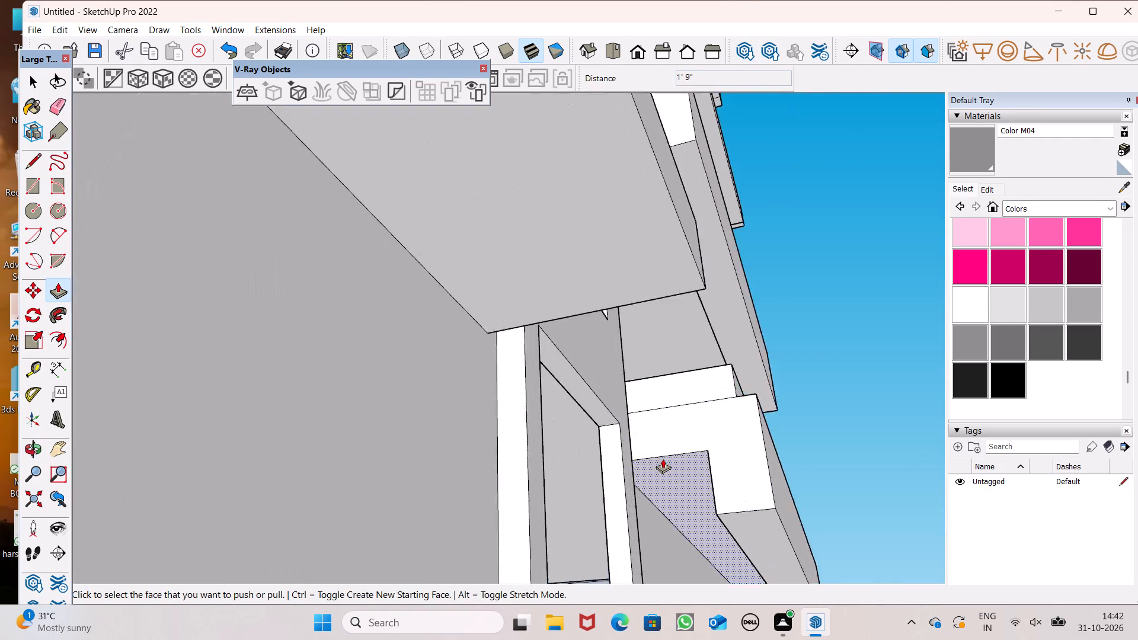
{"action": "scroll", "coordinate": [663, 459], "scroll_direction": "up", "scroll_amount": 4}
{"action": "middle_click_drag", "start_coordinate": [728, 524], "coordinate": [785, 519]}
{"action": "left_click_drag", "start_coordinate": [789, 519], "coordinate": [790, 518]}
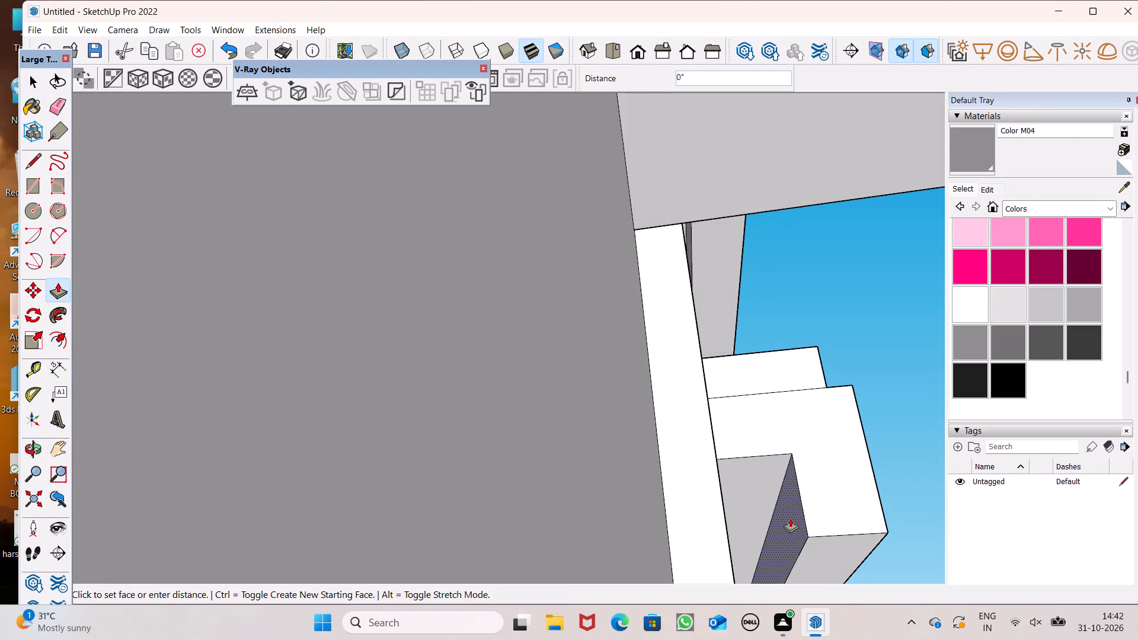
{"action": "left_click_drag", "start_coordinate": [790, 518], "coordinate": [722, 496]}
Push/Pull the narrow face in the remaining gap between the lowest balcony's dropped edge and the wall by about 4 3/16".
{"action": "middle_click_drag", "start_coordinate": [753, 495], "coordinate": [654, 536]}
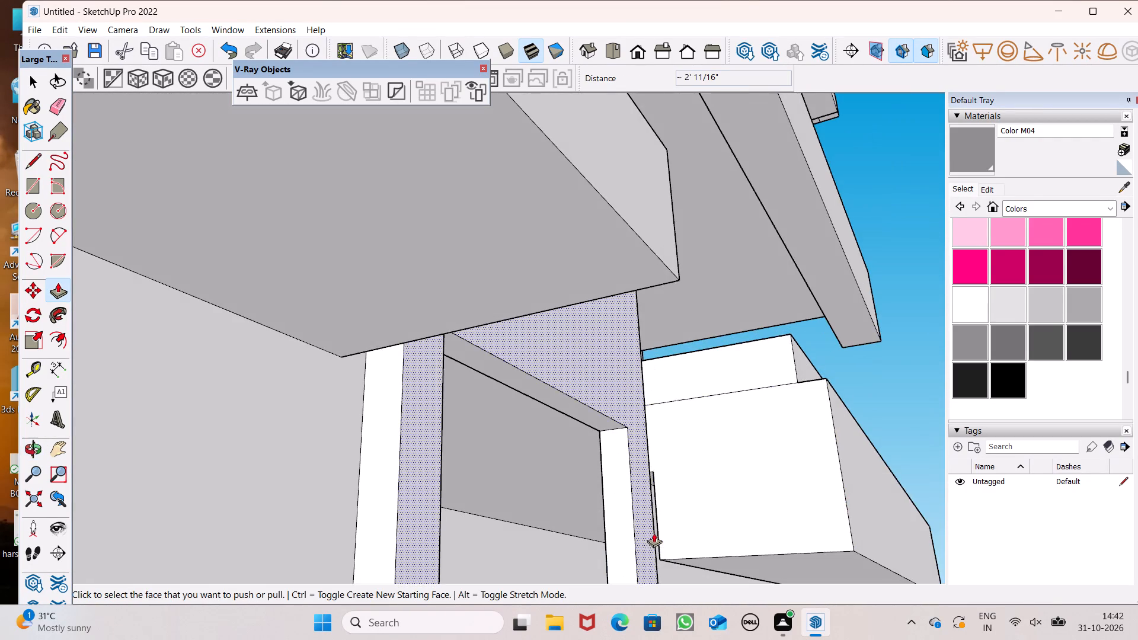
{"action": "scroll", "coordinate": [654, 530], "scroll_direction": "up", "scroll_amount": 15}
{"action": "middle_click_drag", "start_coordinate": [688, 529], "coordinate": [689, 537]}
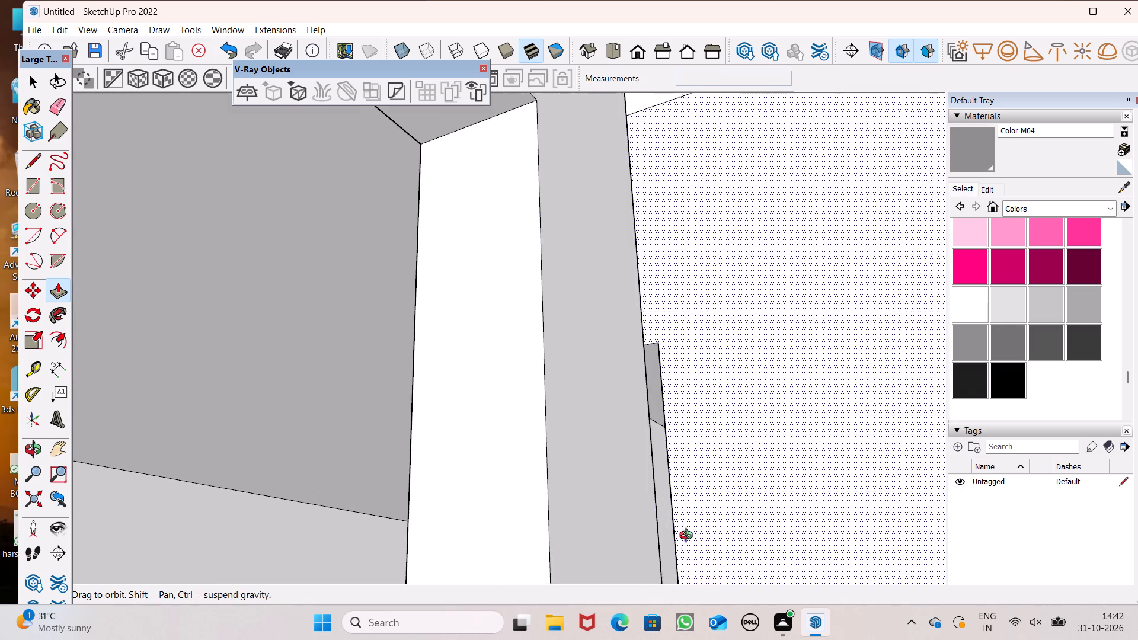
{"action": "middle_click_drag", "start_coordinate": [689, 537], "coordinate": [730, 605]}
{"action": "scroll", "coordinate": [709, 546], "scroll_direction": "up", "scroll_amount": 5}
{"action": "middle_click_drag", "start_coordinate": [618, 468], "coordinate": [920, 533]}
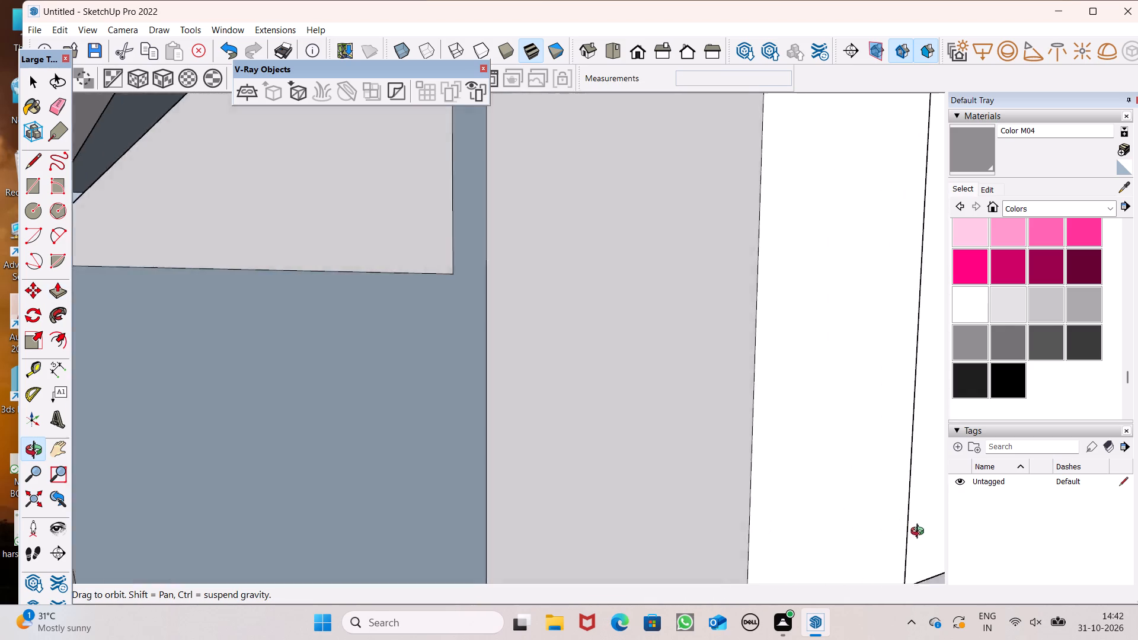
{"action": "middle_click_drag", "start_coordinate": [920, 533], "coordinate": [670, 533]}
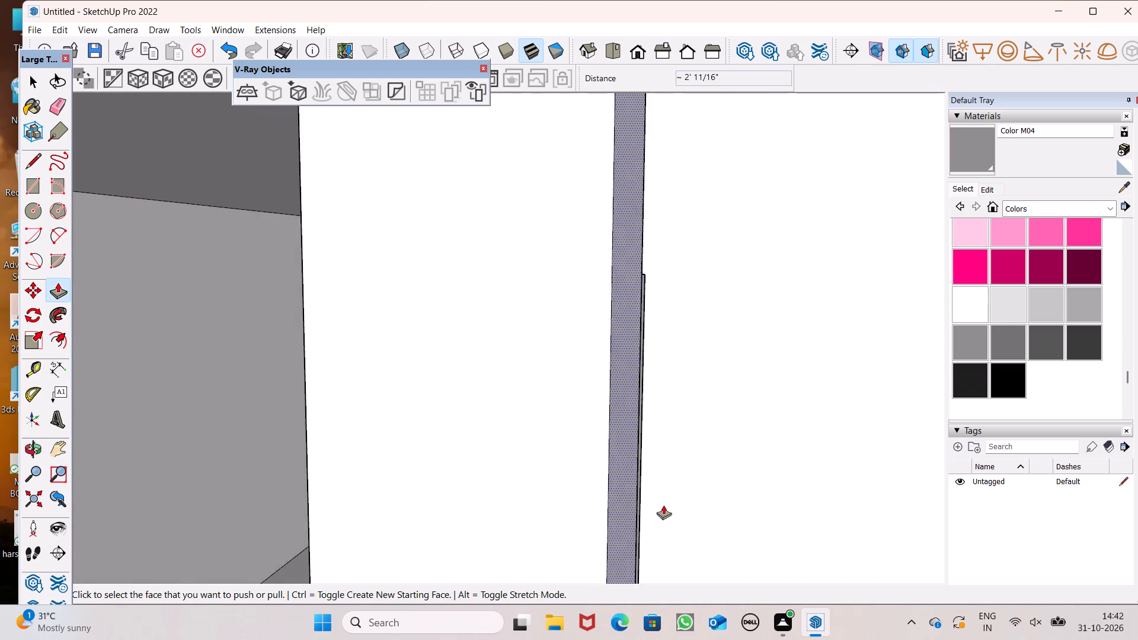
{"action": "scroll", "coordinate": [661, 496], "scroll_direction": "up", "scroll_amount": 17}
{"action": "scroll", "coordinate": [628, 435], "scroll_direction": "up", "scroll_amount": 1}
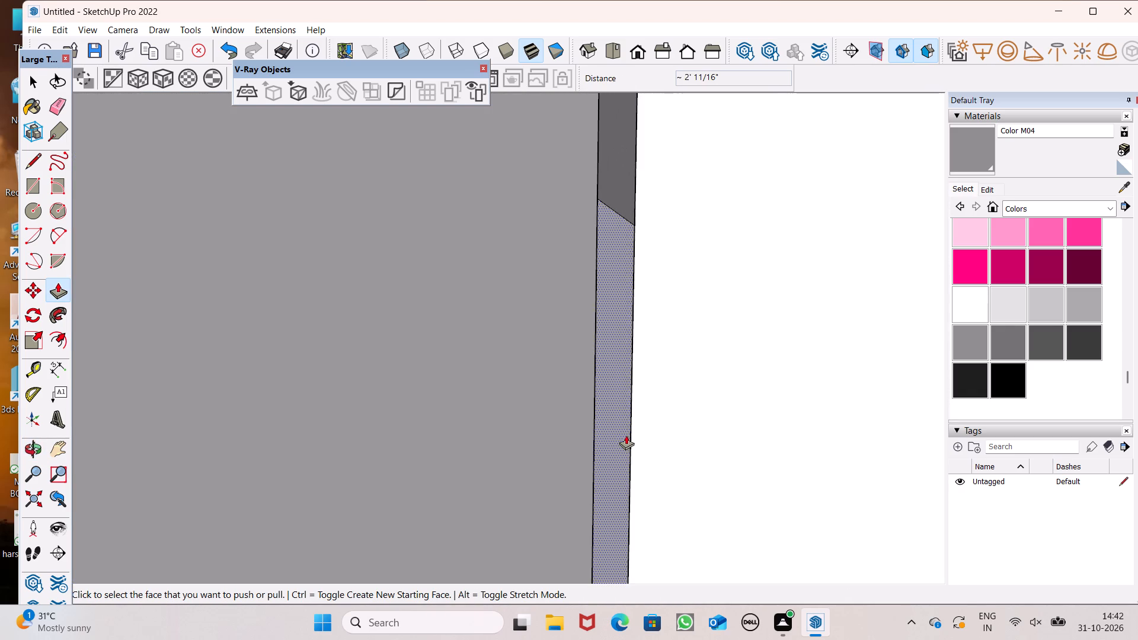
{"action": "scroll", "coordinate": [626, 435], "scroll_direction": "up", "scroll_amount": 2}
{"action": "left_click_drag", "start_coordinate": [737, 449], "coordinate": [634, 453]}
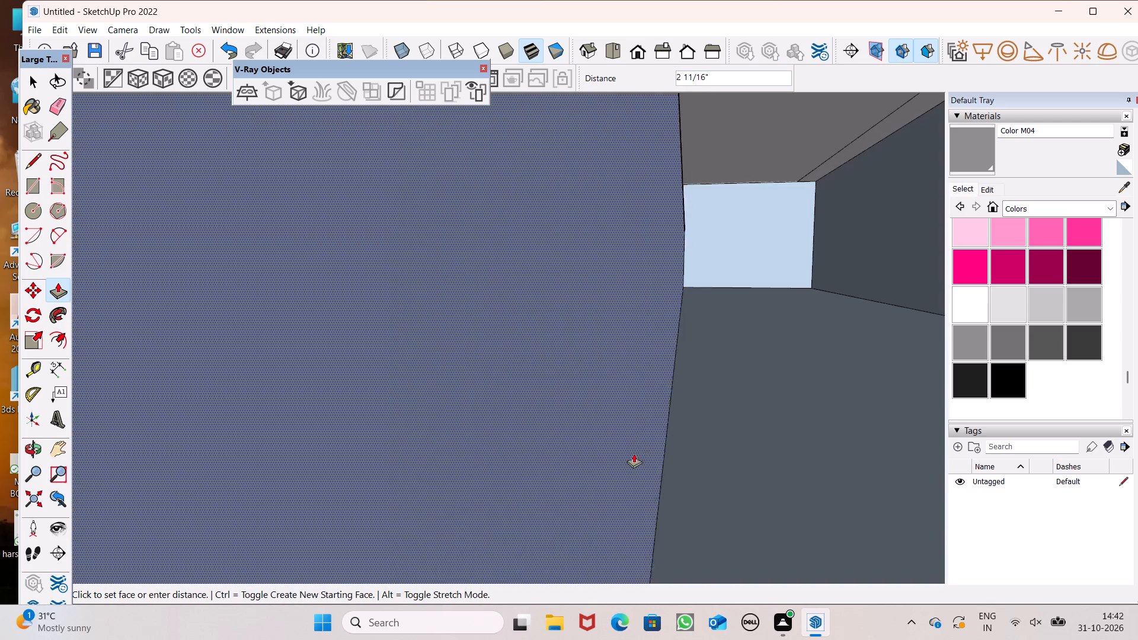
{"action": "left_click_drag", "start_coordinate": [634, 453], "coordinate": [594, 455]}
Examine the reshaped side balconies and the house facade from the right side and the front corner.
{"action": "scroll", "coordinate": [743, 428], "scroll_direction": "down", "scroll_amount": 7}
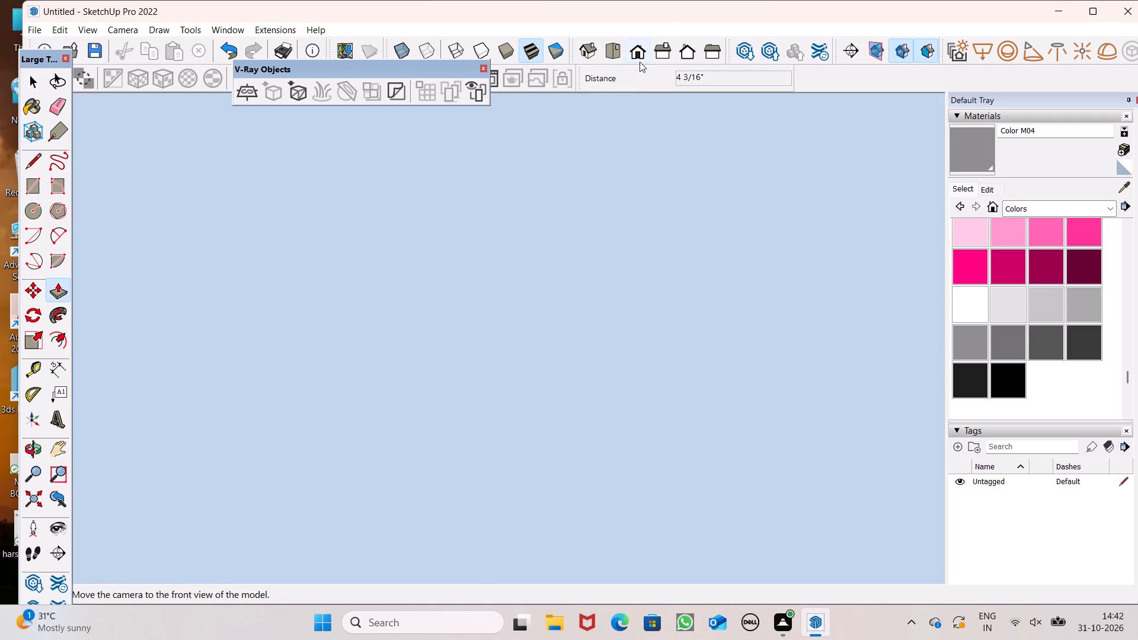
{"action": "left_click", "coordinate": [640, 60]}
{"action": "scroll", "coordinate": [660, 382], "scroll_direction": "down", "scroll_amount": 20}
{"action": "scroll", "coordinate": [660, 382], "scroll_direction": "down", "scroll_amount": 1}
{"action": "middle_click_drag", "start_coordinate": [655, 304], "coordinate": [441, 375]}
{"action": "scroll", "coordinate": [438, 373], "scroll_direction": "up", "scroll_amount": 1}
{"action": "scroll", "coordinate": [512, 232], "scroll_direction": "down", "scroll_amount": 8}
{"action": "left_click", "coordinate": [670, 52]}
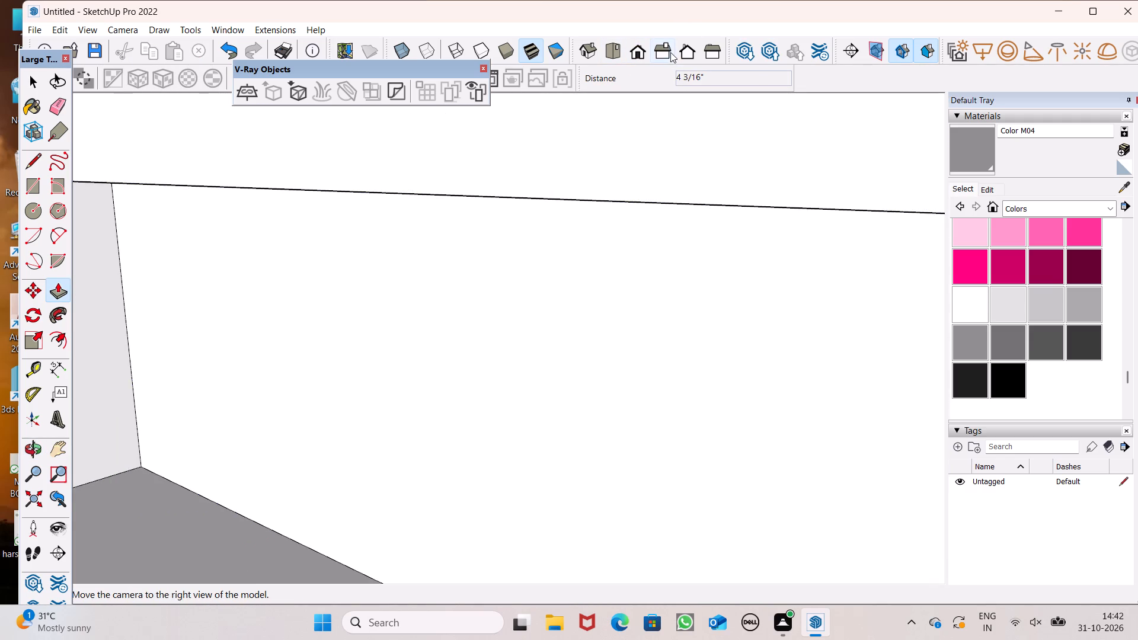
{"action": "scroll", "coordinate": [632, 287], "scroll_direction": "down", "scroll_amount": 8}
{"action": "scroll", "coordinate": [586, 309], "scroll_direction": "down", "scroll_amount": 5}
{"action": "scroll", "coordinate": [586, 309], "scroll_direction": "up", "scroll_amount": 1}
{"action": "scroll", "coordinate": [586, 308], "scroll_direction": "down", "scroll_amount": 2}
{"action": "middle_click_drag", "start_coordinate": [566, 335], "coordinate": [550, 468]}
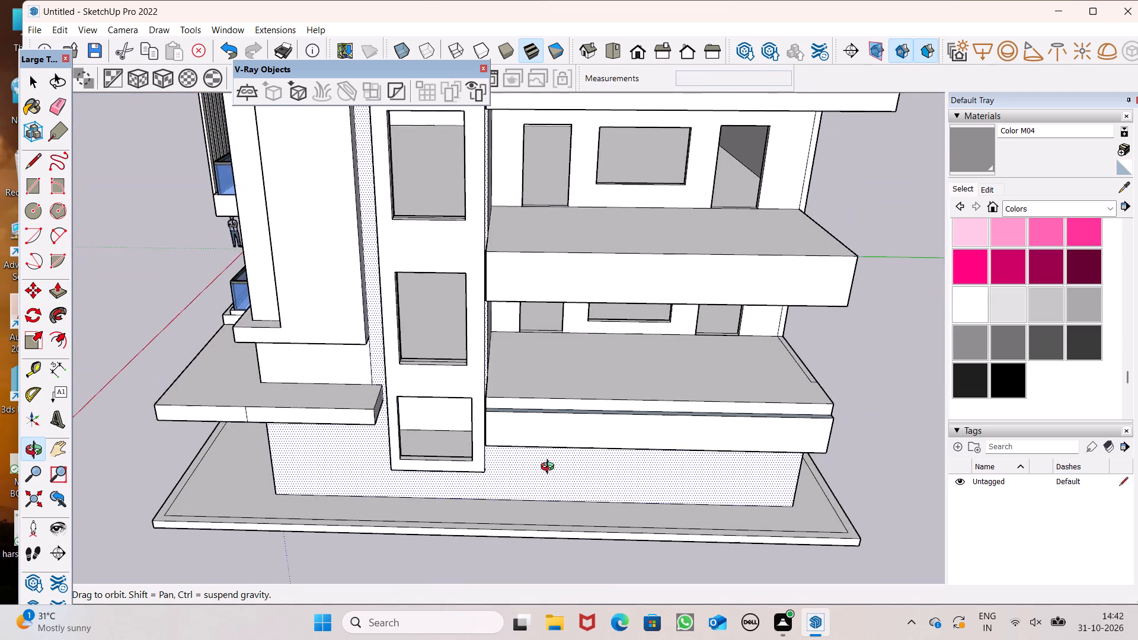
{"action": "middle_click_drag", "start_coordinate": [550, 468], "coordinate": [557, 450]}
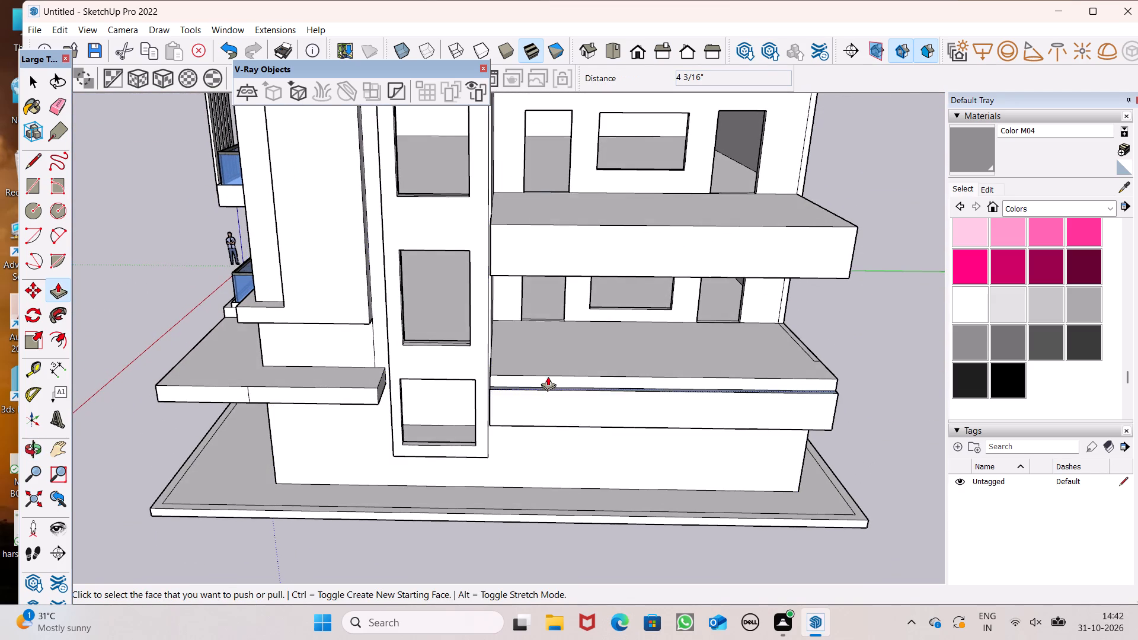
{"action": "middle_click_drag", "start_coordinate": [546, 376], "coordinate": [835, 329]}
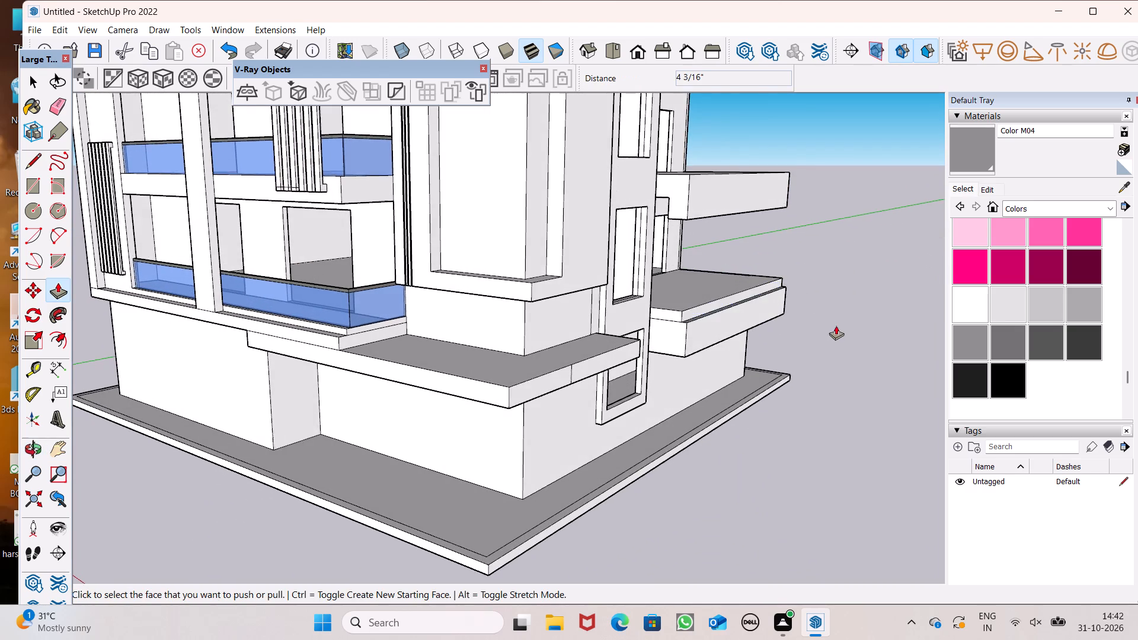
{"action": "scroll", "coordinate": [638, 334], "scroll_direction": "down", "scroll_amount": 5}
{"action": "middle_click_drag", "start_coordinate": [574, 356], "coordinate": [630, 340]}
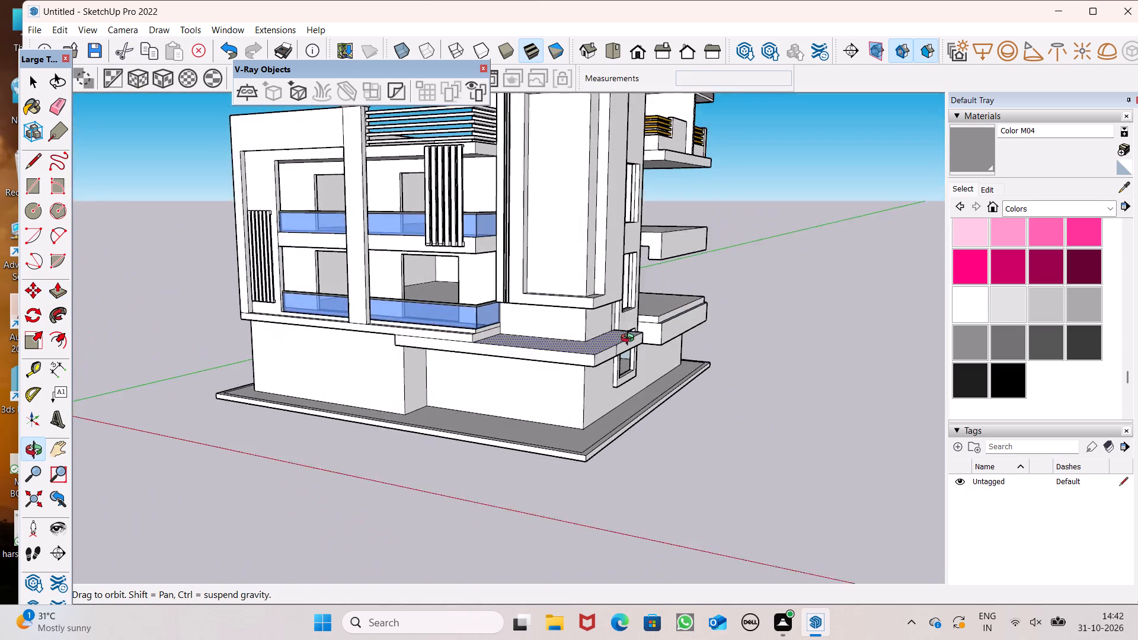
Push/Pull the inner face of the middle side balcony's dropped edge about 2' 8 1/4" toward the house wall.
{"action": "middle_click_drag", "start_coordinate": [630, 340], "coordinate": [580, 354]}
{"action": "middle_click", "coordinate": [523, 355]}
{"action": "scroll", "coordinate": [654, 257], "scroll_direction": "up", "scroll_amount": 10}
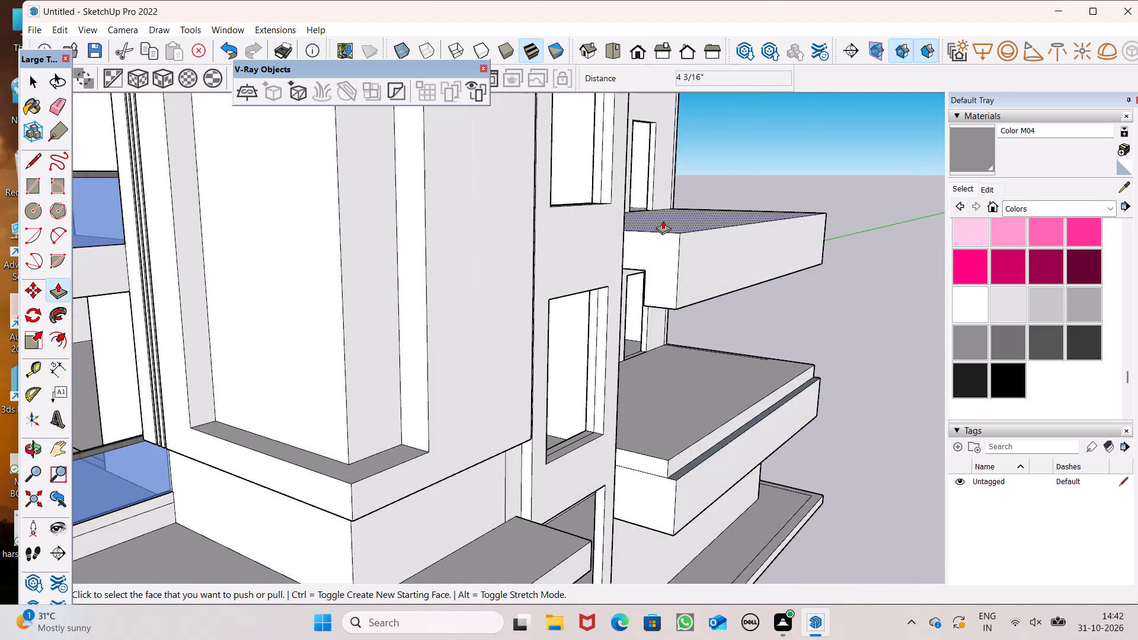
{"action": "middle_click_drag", "start_coordinate": [662, 260], "coordinate": [2, 181]}
{"action": "scroll", "coordinate": [0, 183], "scroll_direction": "up", "scroll_amount": 1}
{"action": "middle_click_drag", "start_coordinate": [431, 275], "coordinate": [409, 274]}
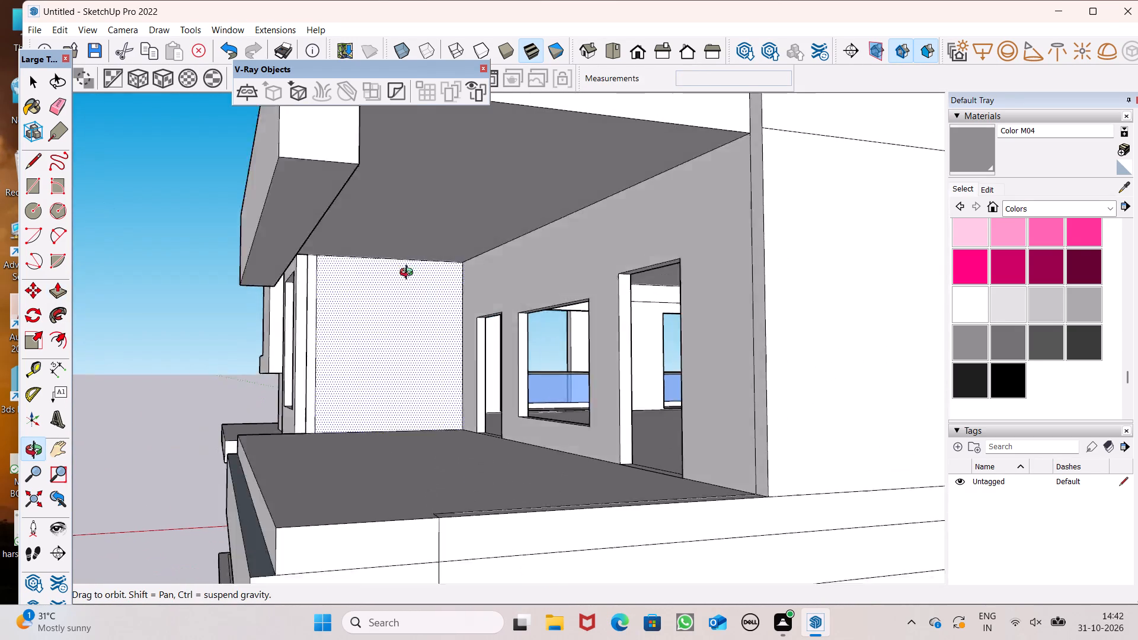
{"action": "middle_click_drag", "start_coordinate": [409, 274], "coordinate": [341, 262]}
{"action": "scroll", "coordinate": [299, 221], "scroll_direction": "up", "scroll_amount": 8}
{"action": "left_click_drag", "start_coordinate": [175, 274], "coordinate": [188, 287]}
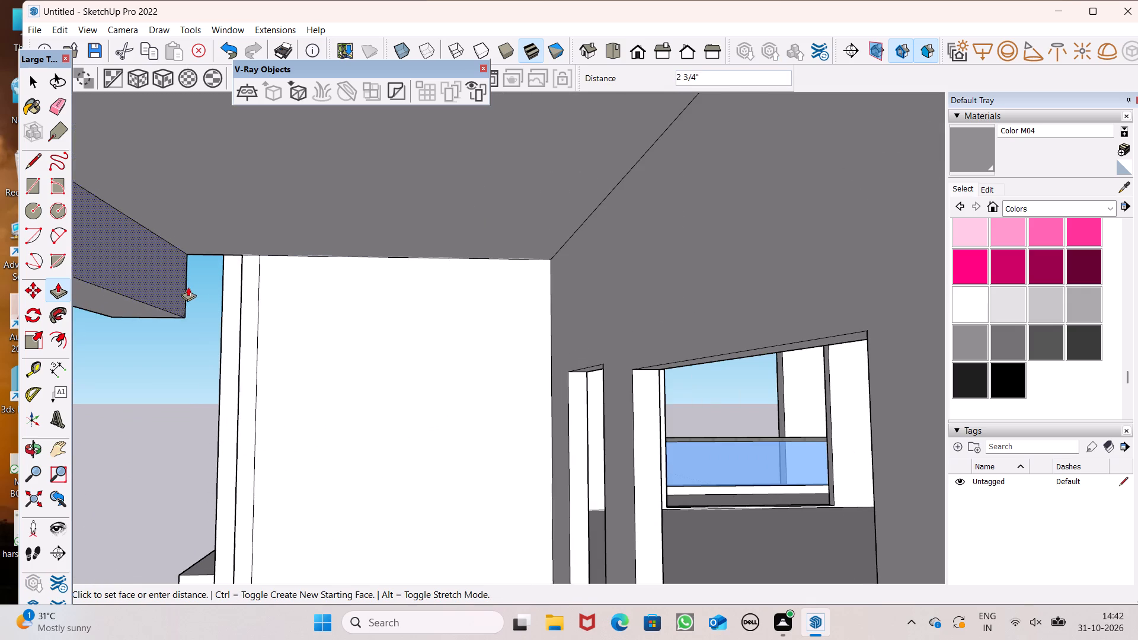
{"action": "left_click_drag", "start_coordinate": [188, 287], "coordinate": [271, 306]}
Examine the side balconies and the whole house from above and from a low corner view.
{"action": "middle_click_drag", "start_coordinate": [231, 332], "coordinate": [624, 346]}
{"action": "scroll", "coordinate": [584, 258], "scroll_direction": "down", "scroll_amount": 13}
{"action": "middle_click_drag", "start_coordinate": [532, 291], "coordinate": [547, 435]}
{"action": "scroll", "coordinate": [377, 318], "scroll_direction": "down", "scroll_amount": 4}
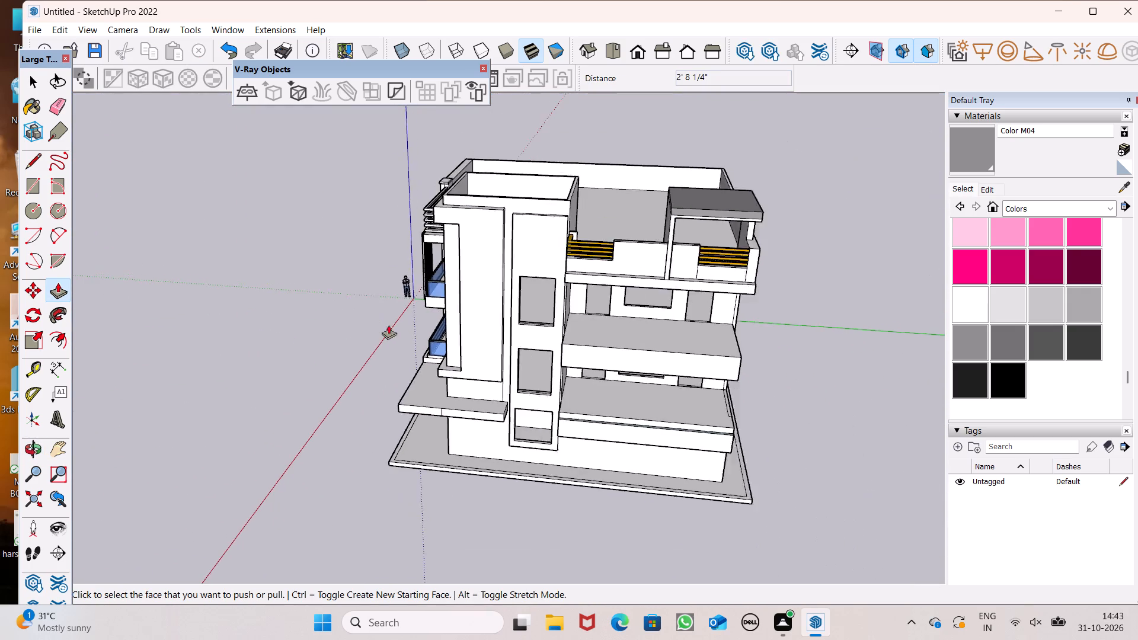
{"action": "middle_click_drag", "start_coordinate": [651, 479], "coordinate": [784, 324]}
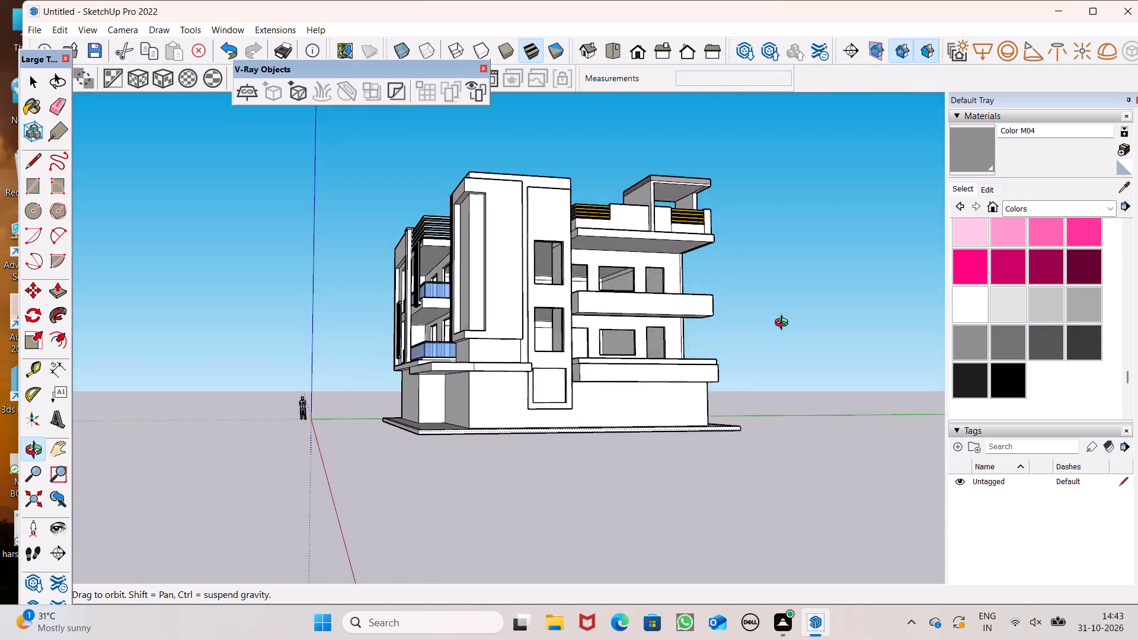
{"action": "middle_click_drag", "start_coordinate": [784, 324], "coordinate": [765, 462]}
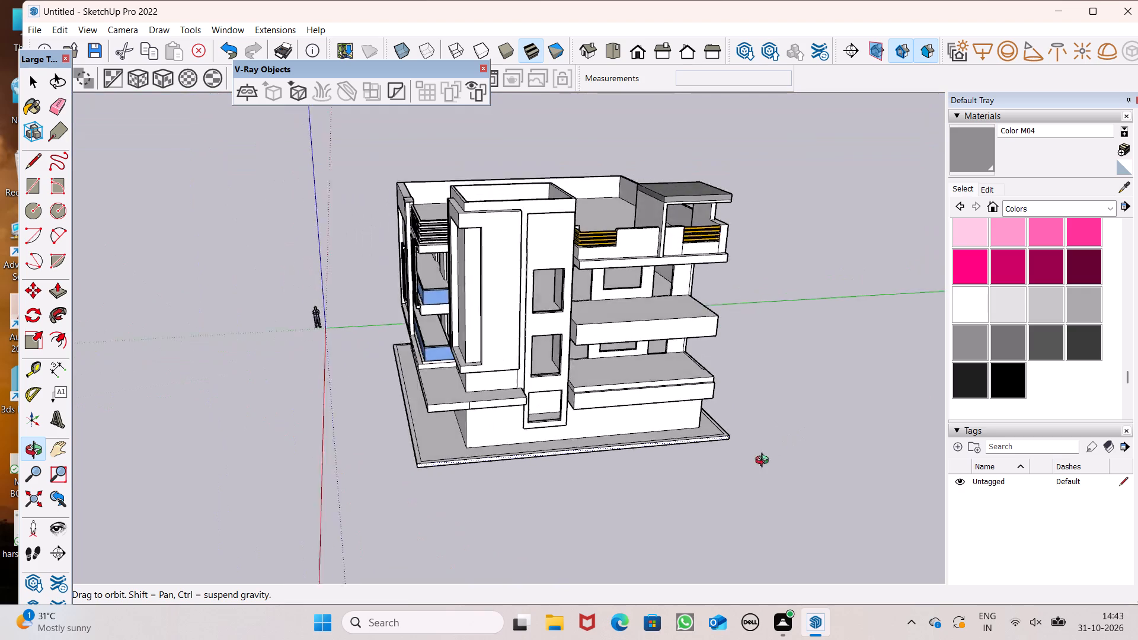
{"action": "middle_click_drag", "start_coordinate": [765, 462], "coordinate": [705, 494]}
Place a guide on top of the middle side balcony about 4 7/8" inside its tower-side edge.
{"action": "key", "text": "space"}
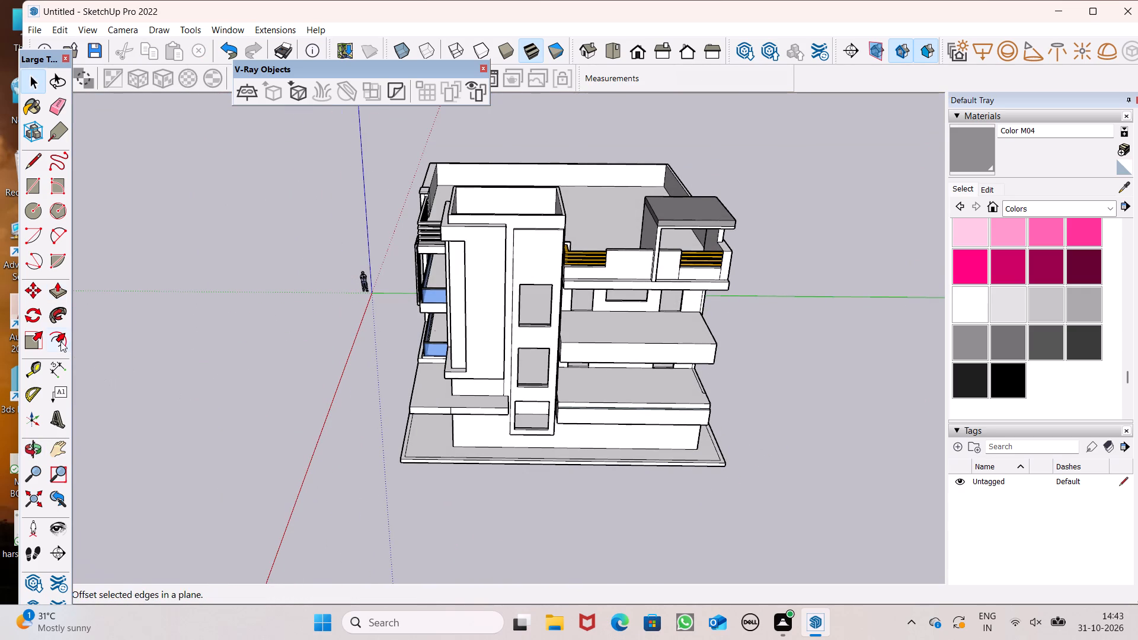
{"action": "left_click", "coordinate": [27, 375]}
{"action": "scroll", "coordinate": [338, 377], "scroll_direction": "down", "scroll_amount": 3}
{"action": "scroll", "coordinate": [576, 403], "scroll_direction": "up", "scroll_amount": 7}
{"action": "middle_click_drag", "start_coordinate": [568, 346], "coordinate": [556, 417]}
{"action": "scroll", "coordinate": [520, 371], "scroll_direction": "up", "scroll_amount": 7}
{"action": "scroll", "coordinate": [382, 355], "scroll_direction": "up", "scroll_amount": 5}
{"action": "left_click", "coordinate": [330, 335]}
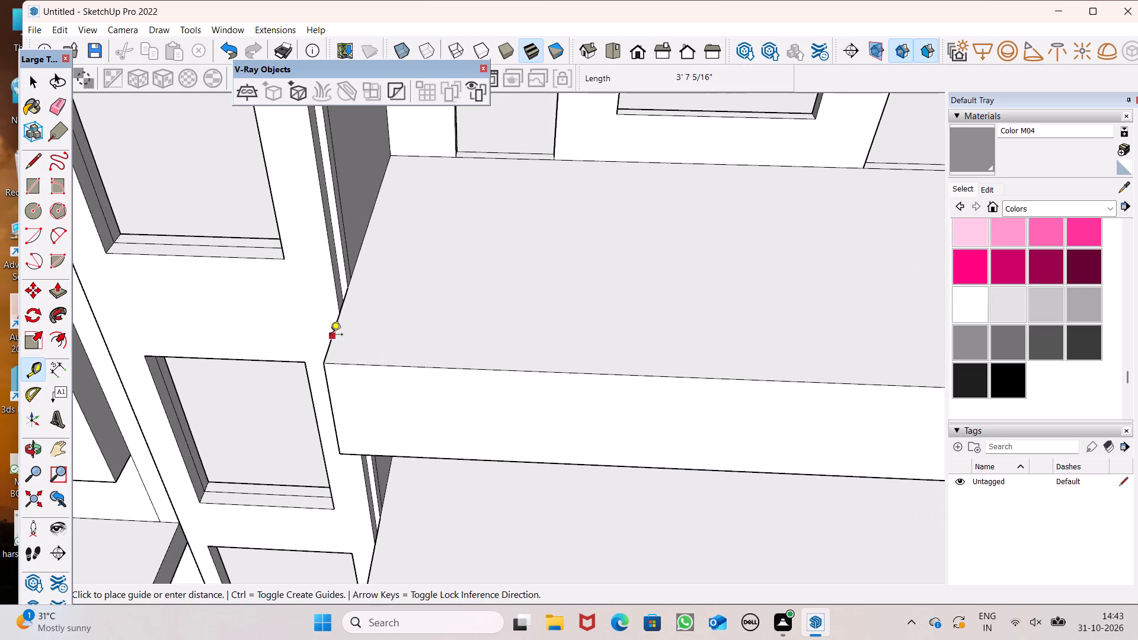
{"action": "left_click", "coordinate": [346, 332]}
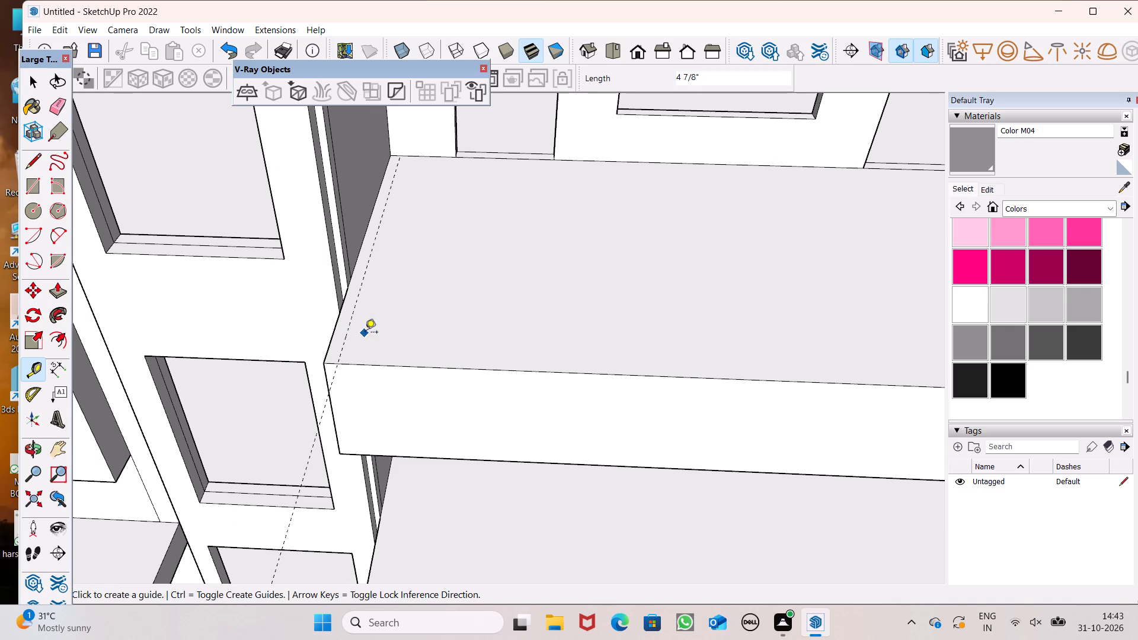
Add guides on the middle balcony's top, one just inside its front edge and one about 7" inside its far end edge.
{"action": "scroll", "coordinate": [365, 334], "scroll_direction": "down", "scroll_amount": 3}
{"action": "left_click", "coordinate": [398, 358]}
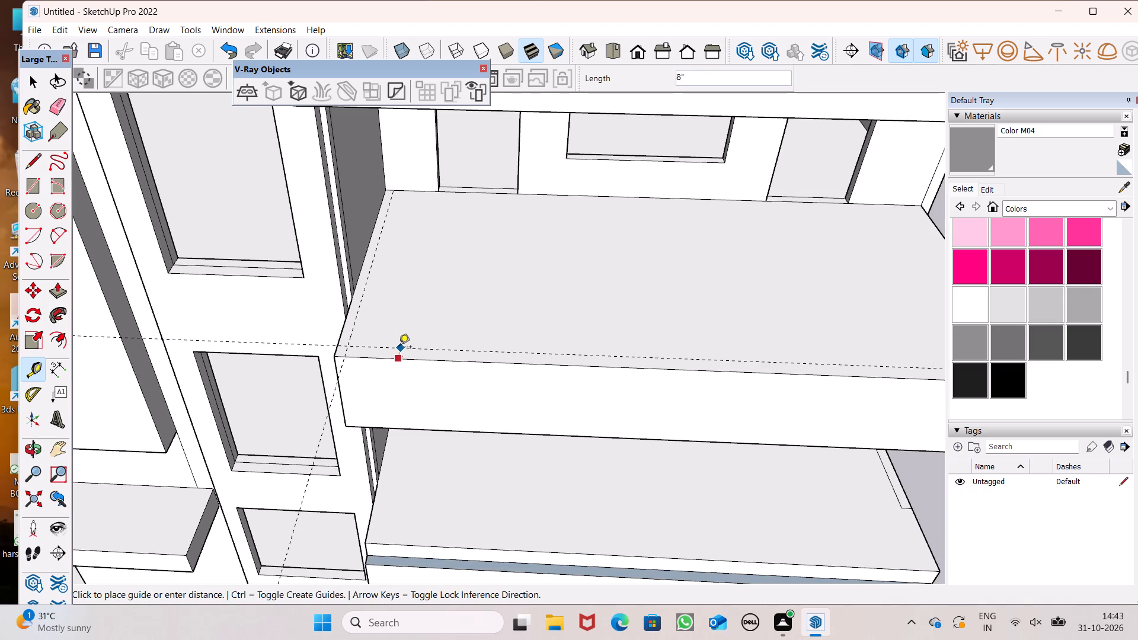
{"action": "middle_click_drag", "start_coordinate": [401, 372], "coordinate": [405, 416]}
{"action": "scroll", "coordinate": [405, 409], "scroll_direction": "up", "scroll_amount": 1}
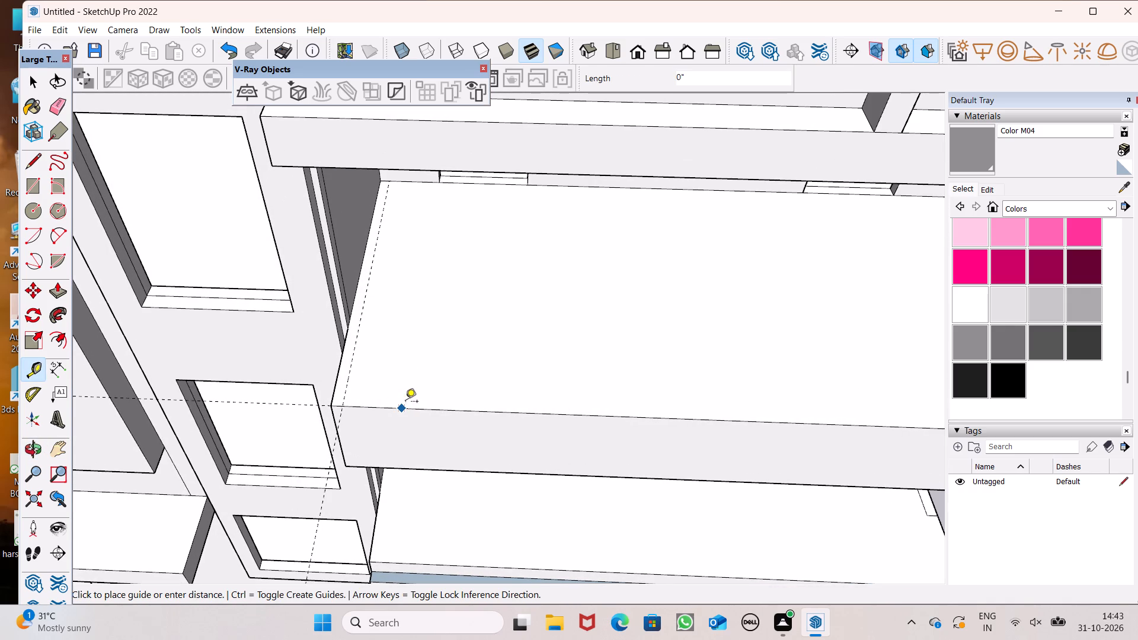
{"action": "left_click", "coordinate": [405, 397]}
{"action": "scroll", "coordinate": [354, 377], "scroll_direction": "down", "scroll_amount": 6}
{"action": "scroll", "coordinate": [689, 395], "scroll_direction": "up", "scroll_amount": 2}
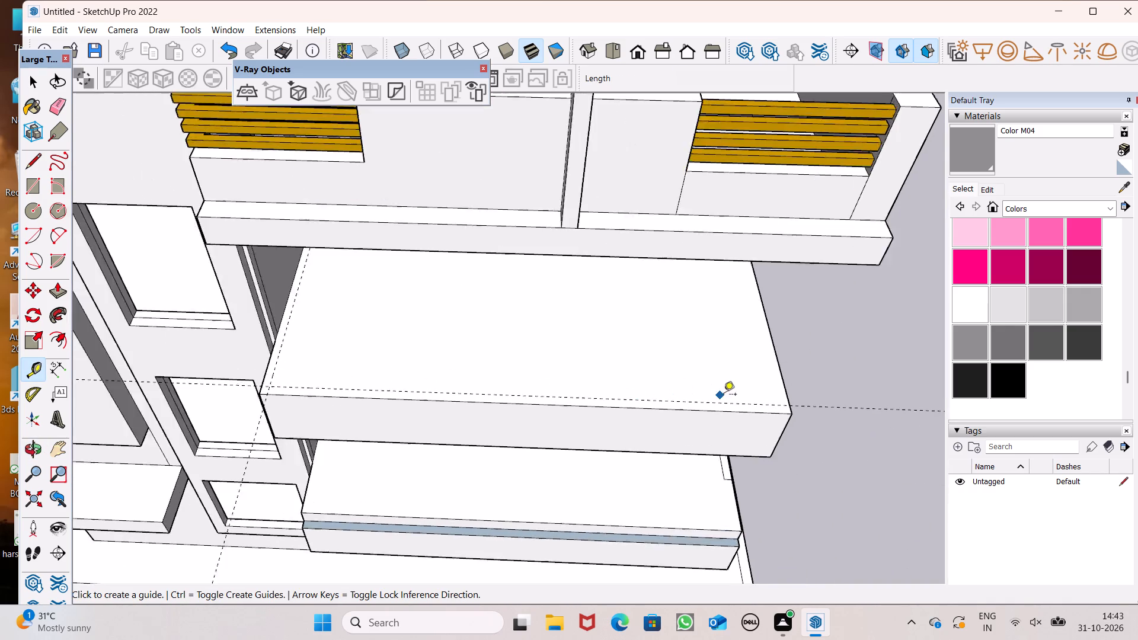
{"action": "scroll", "coordinate": [724, 395], "scroll_direction": "up", "scroll_amount": 4}
{"action": "scroll", "coordinate": [820, 416], "scroll_direction": "up", "scroll_amount": 3}
{"action": "left_click", "coordinate": [814, 403]}
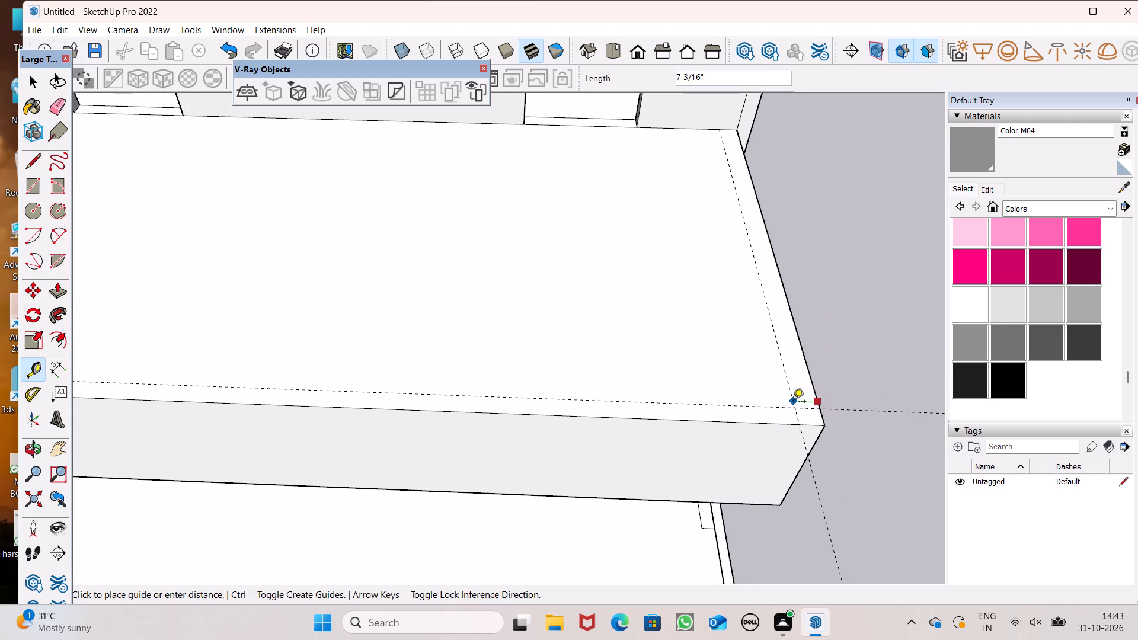
{"action": "left_click", "coordinate": [796, 402]}
Place a guide on the lowest side balcony's top about 4 3/16" inside its front edge.
{"action": "scroll", "coordinate": [739, 309], "scroll_direction": "down", "scroll_amount": 6}
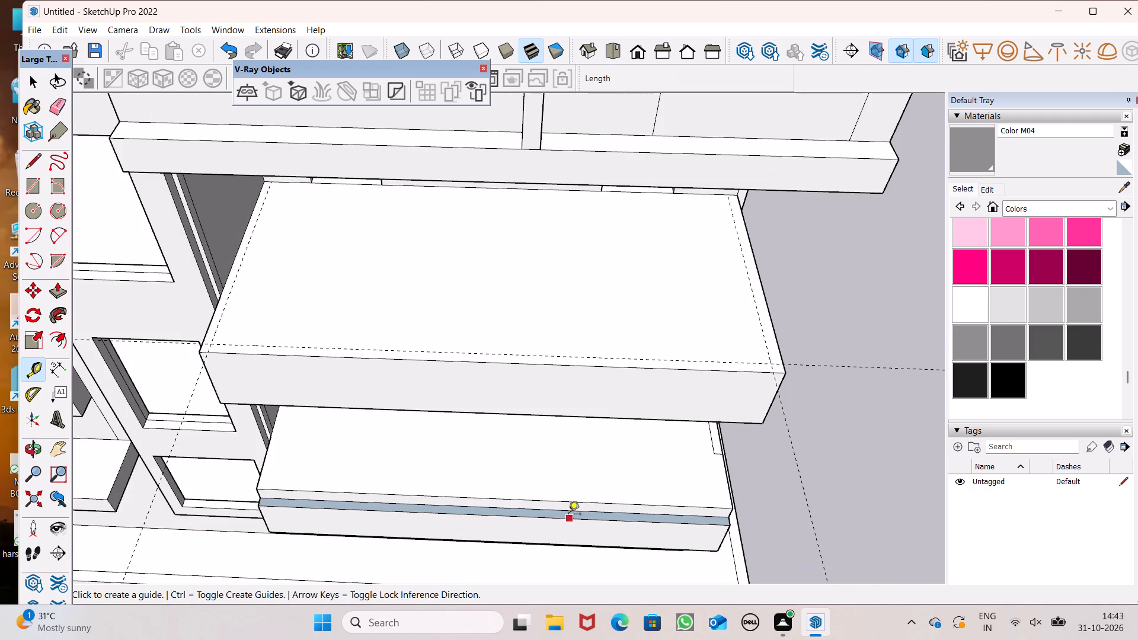
{"action": "scroll", "coordinate": [567, 515], "scroll_direction": "up", "scroll_amount": 5}
{"action": "scroll", "coordinate": [577, 432], "scroll_direction": "down", "scroll_amount": 5}
{"action": "scroll", "coordinate": [570, 474], "scroll_direction": "up", "scroll_amount": 7}
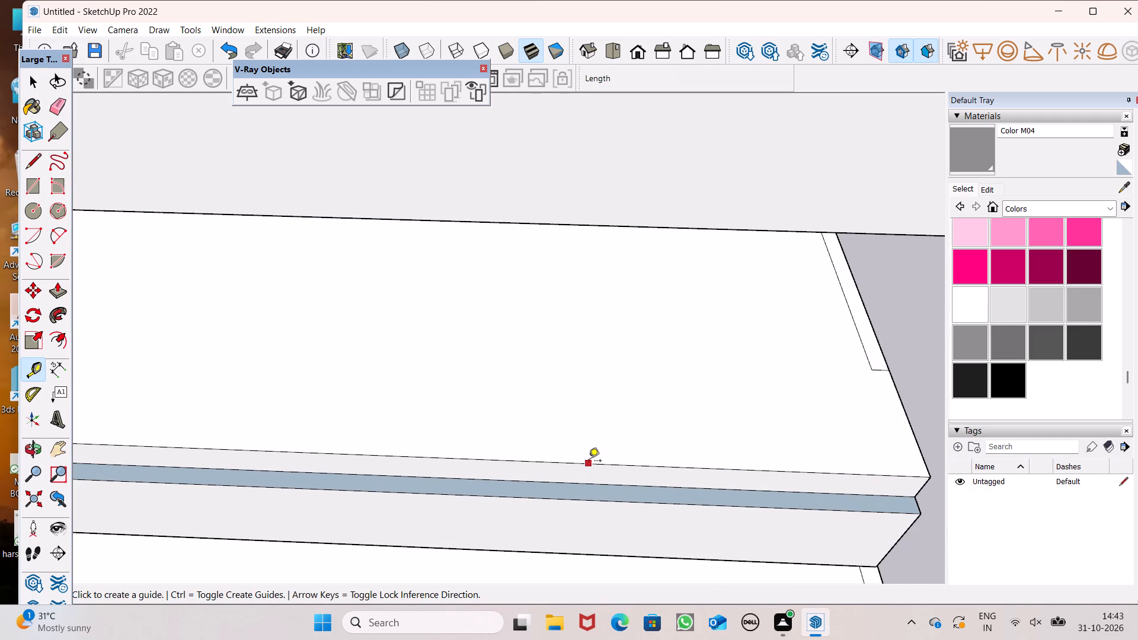
{"action": "left_click", "coordinate": [589, 462]}
{"action": "left_click", "coordinate": [589, 453]}
Erase the stray edges outlining the narrow strip at the far end of the lowest balcony's top.
{"action": "middle_click_drag", "start_coordinate": [951, 424], "coordinate": [893, 384]}
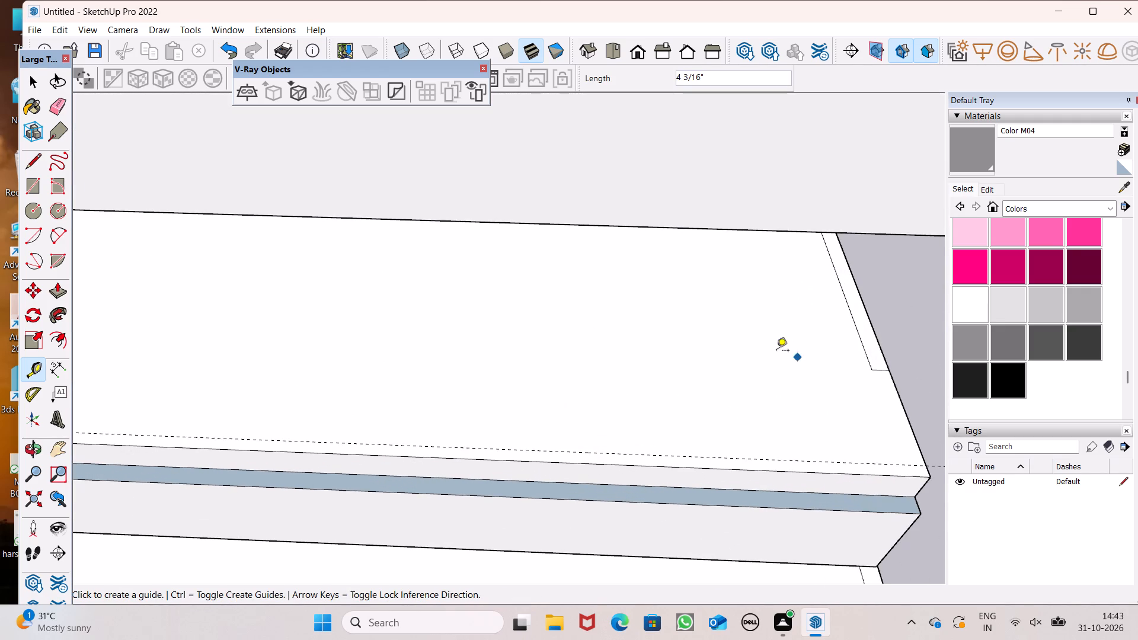
{"action": "scroll", "coordinate": [764, 350], "scroll_direction": "up", "scroll_amount": 1}
{"action": "scroll", "coordinate": [743, 369], "scroll_direction": "down", "scroll_amount": 4}
{"action": "middle_click_drag", "start_coordinate": [789, 395], "coordinate": [711, 311]}
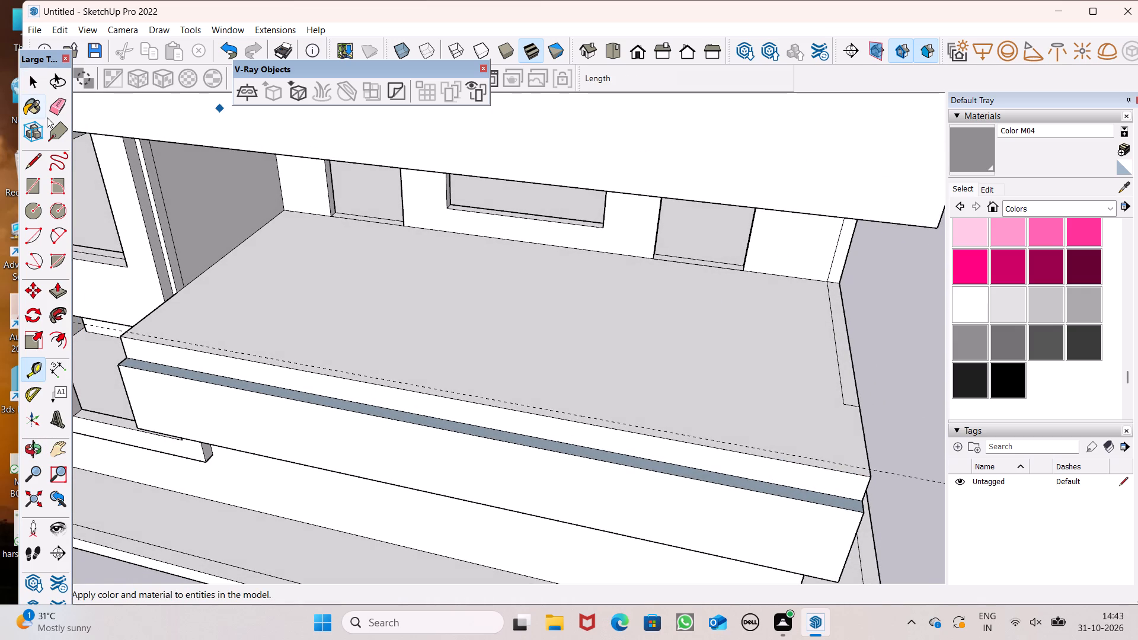
{"action": "left_click", "coordinate": [47, 109]}
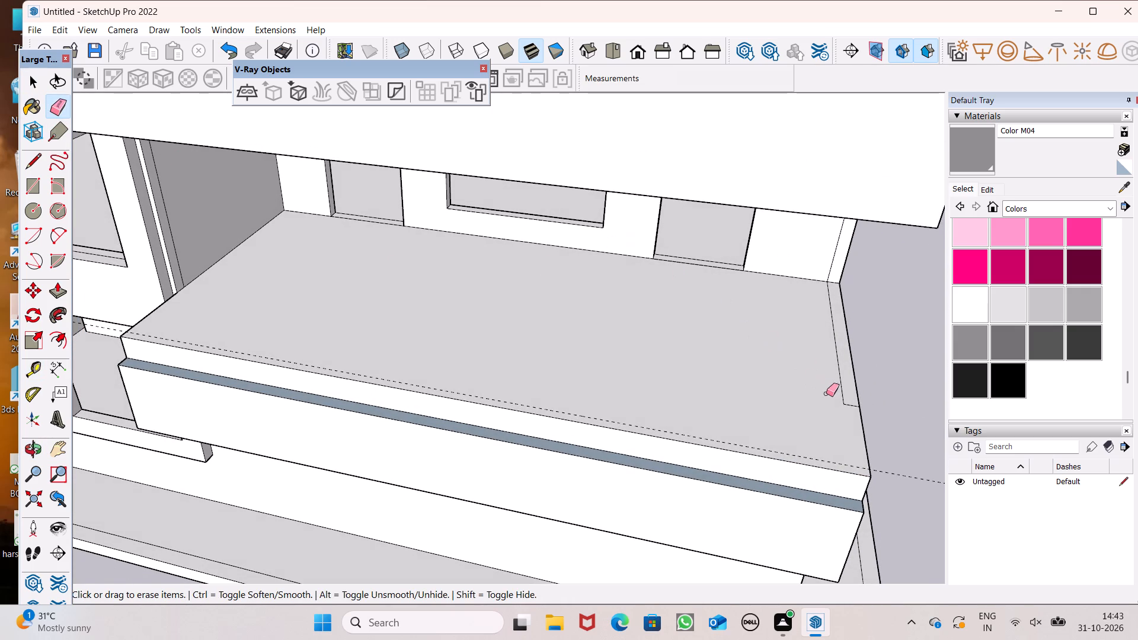
{"action": "left_click_drag", "start_coordinate": [832, 395], "coordinate": [840, 393]}
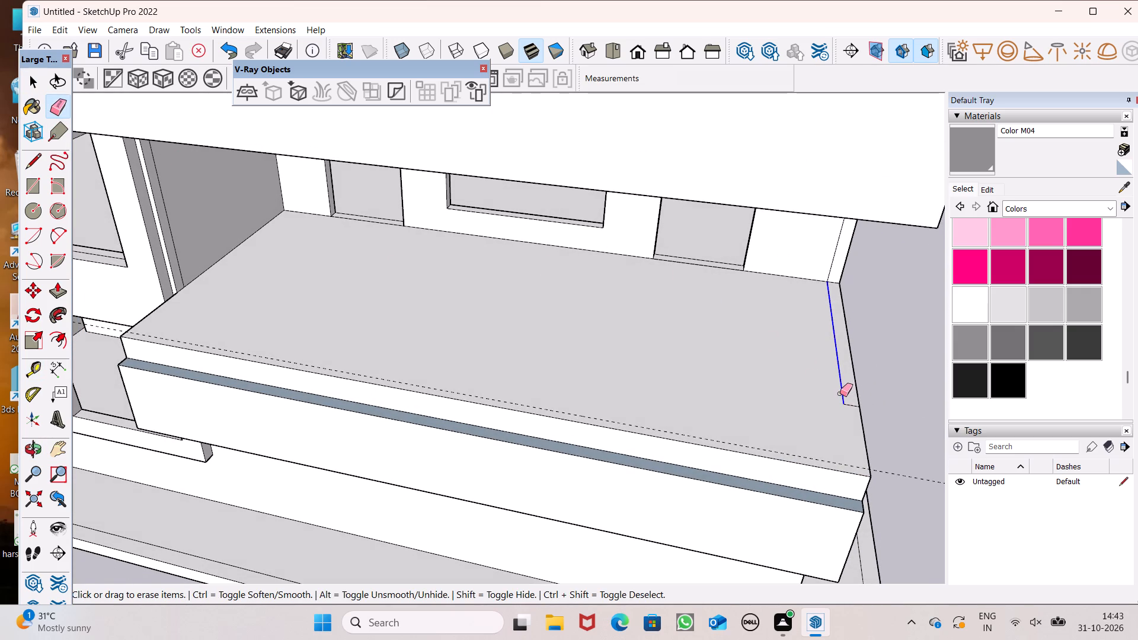
{"action": "left_click_drag", "start_coordinate": [840, 393], "coordinate": [851, 402]}
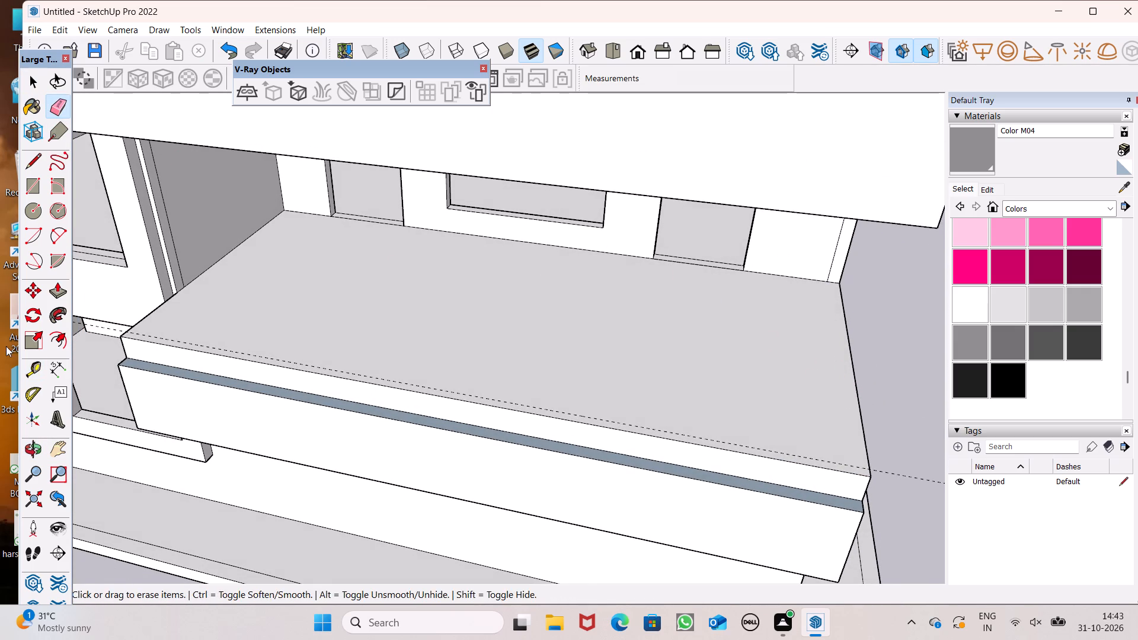
Place a guide on the lowest balcony's top just inside its tower-side edge.
{"action": "left_click", "coordinate": [36, 369]}
{"action": "scroll", "coordinate": [198, 277], "scroll_direction": "down", "scroll_amount": 2}
{"action": "scroll", "coordinate": [193, 302], "scroll_direction": "up", "scroll_amount": 5}
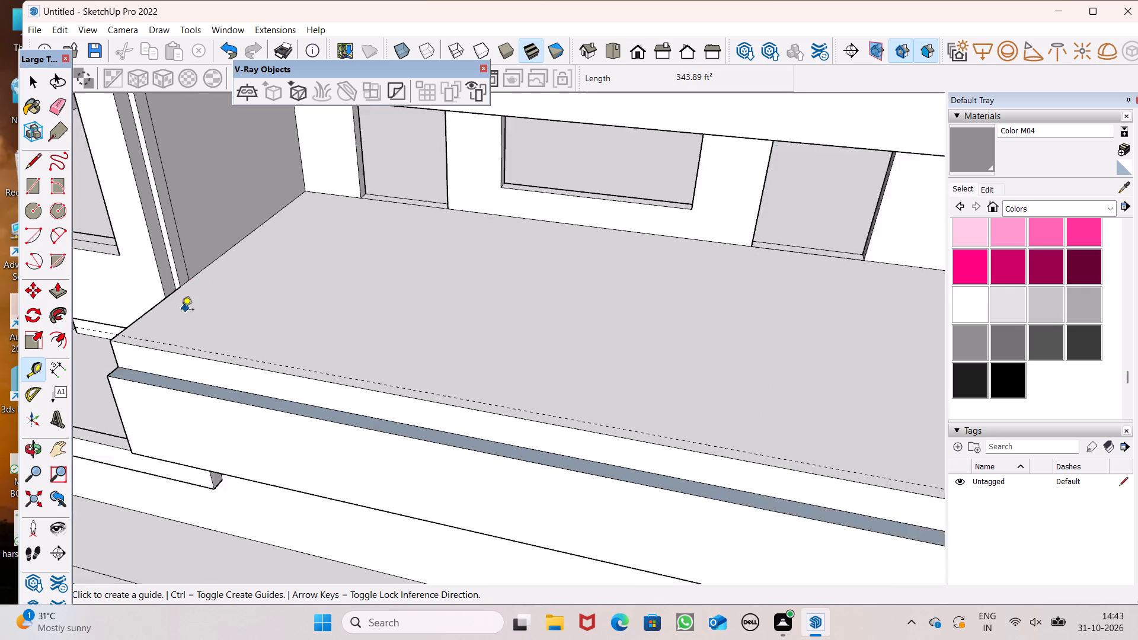
{"action": "scroll", "coordinate": [181, 311], "scroll_direction": "up", "scroll_amount": 2}
{"action": "scroll", "coordinate": [312, 283], "scroll_direction": "down", "scroll_amount": 3}
{"action": "scroll", "coordinate": [175, 308], "scroll_direction": "up", "scroll_amount": 7}
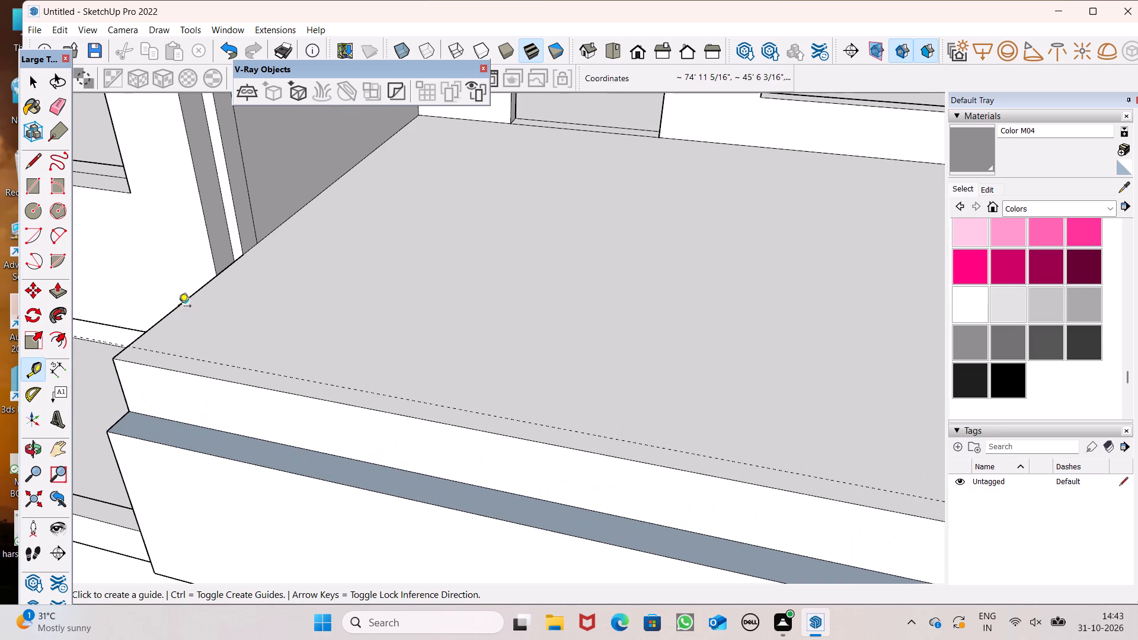
{"action": "left_click_drag", "start_coordinate": [178, 306], "coordinate": [207, 303]}
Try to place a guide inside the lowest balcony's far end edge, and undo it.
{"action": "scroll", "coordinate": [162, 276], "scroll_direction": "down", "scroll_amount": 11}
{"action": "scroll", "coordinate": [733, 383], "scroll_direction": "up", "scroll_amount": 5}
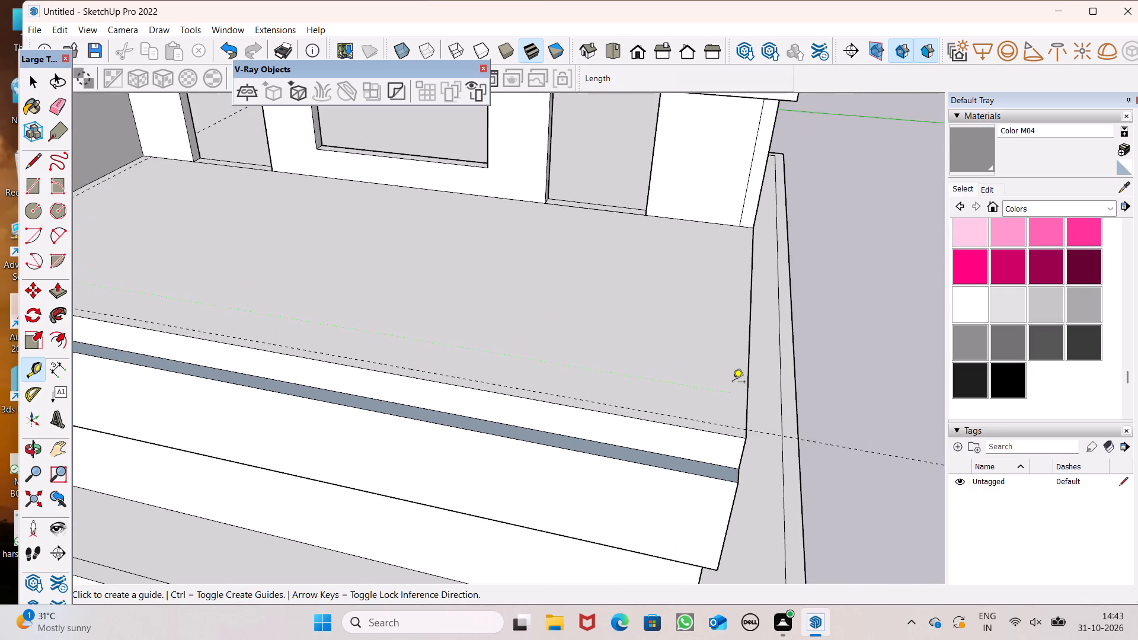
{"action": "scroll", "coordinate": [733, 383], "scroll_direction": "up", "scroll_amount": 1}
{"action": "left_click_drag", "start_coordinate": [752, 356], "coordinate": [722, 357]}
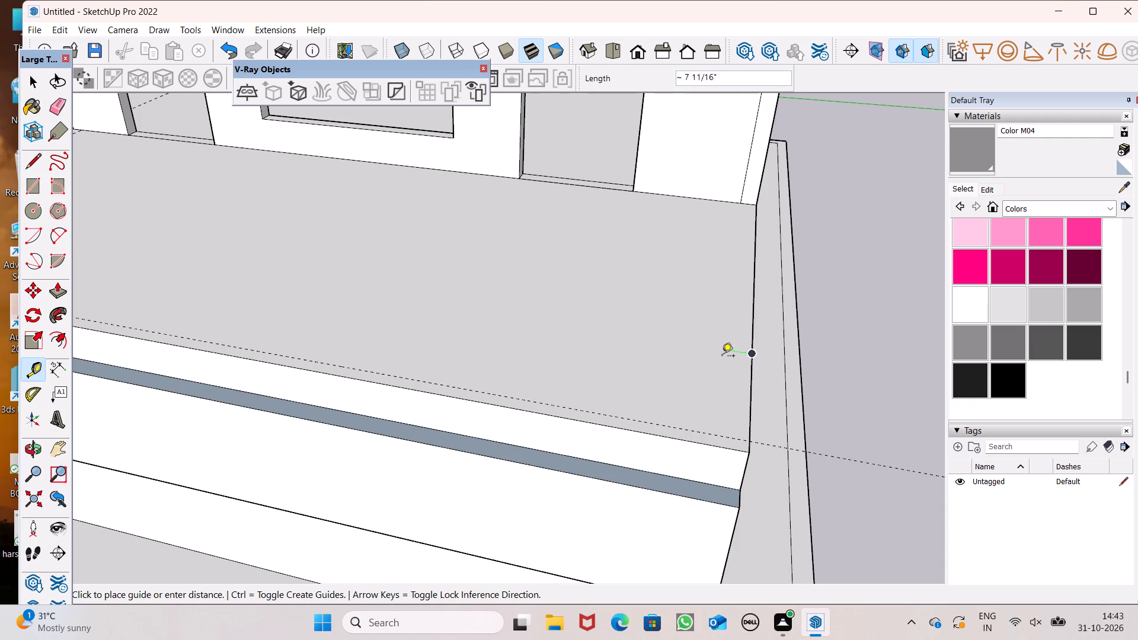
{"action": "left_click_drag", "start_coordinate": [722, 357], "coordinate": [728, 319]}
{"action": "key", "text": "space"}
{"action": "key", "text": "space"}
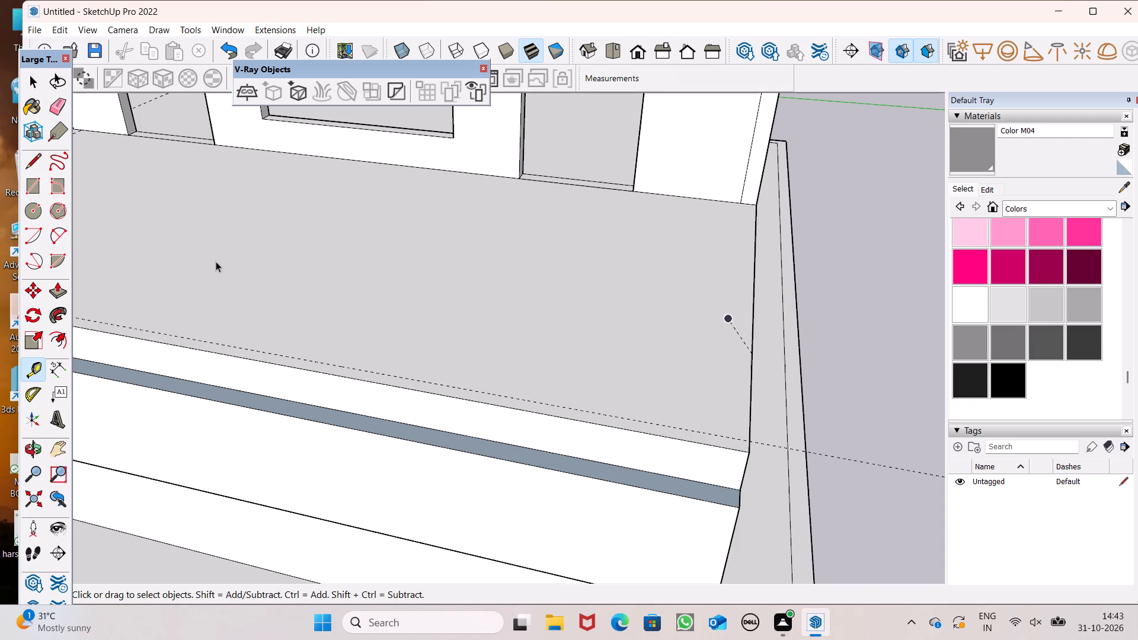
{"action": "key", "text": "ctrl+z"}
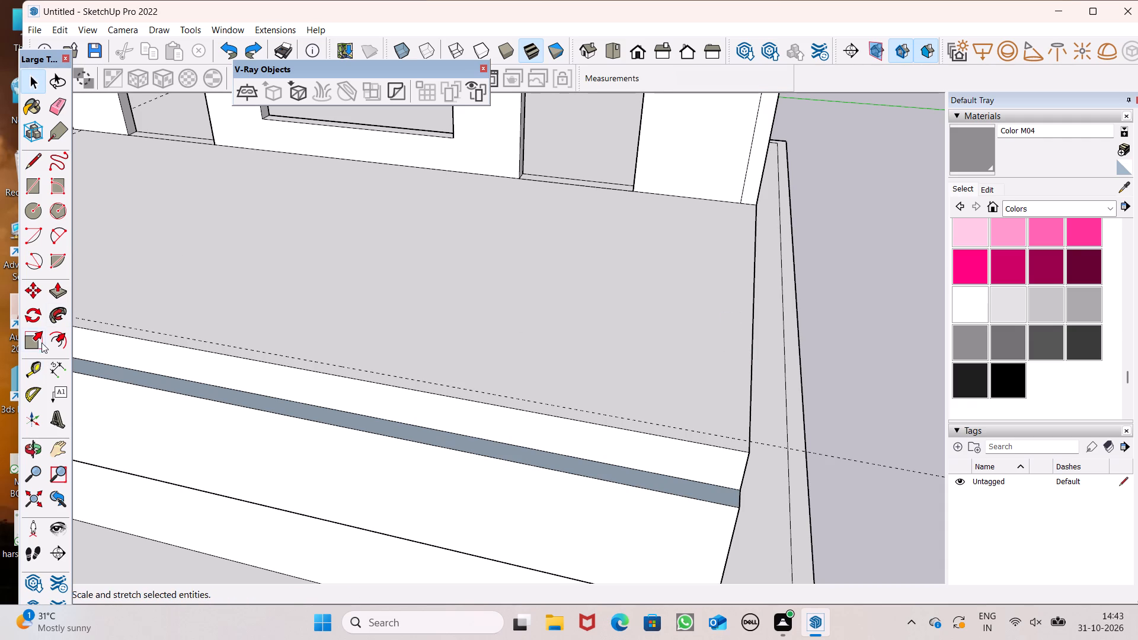
Place a guide about 4 15/16" inside the lowest balcony's far end edge.
{"action": "left_click", "coordinate": [36, 360]}
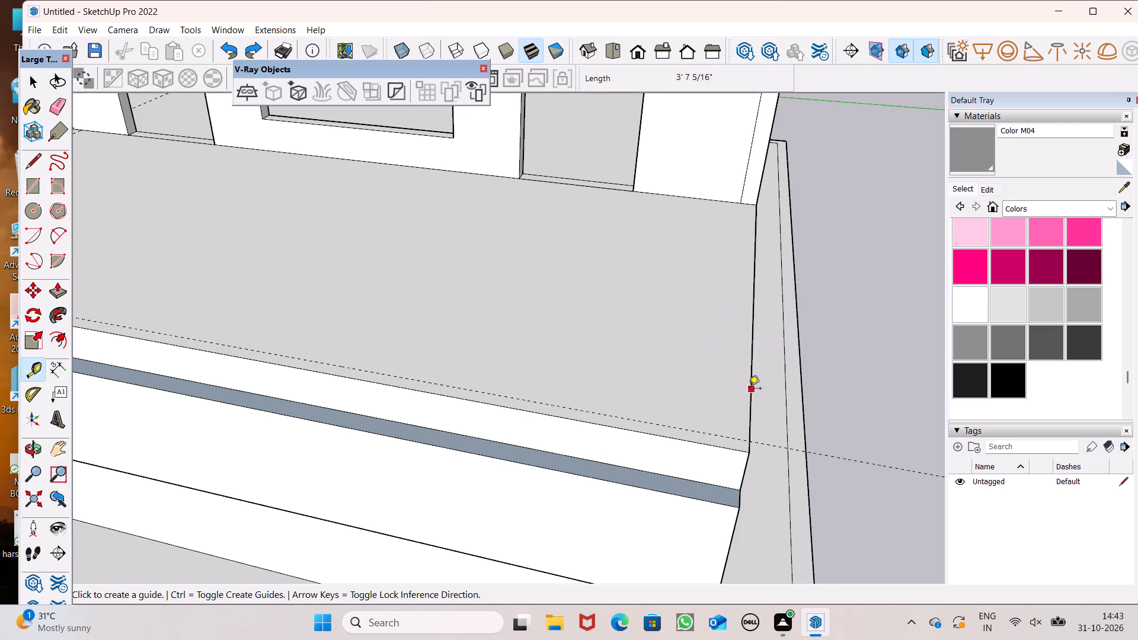
{"action": "left_click_drag", "start_coordinate": [749, 389], "coordinate": [731, 386]}
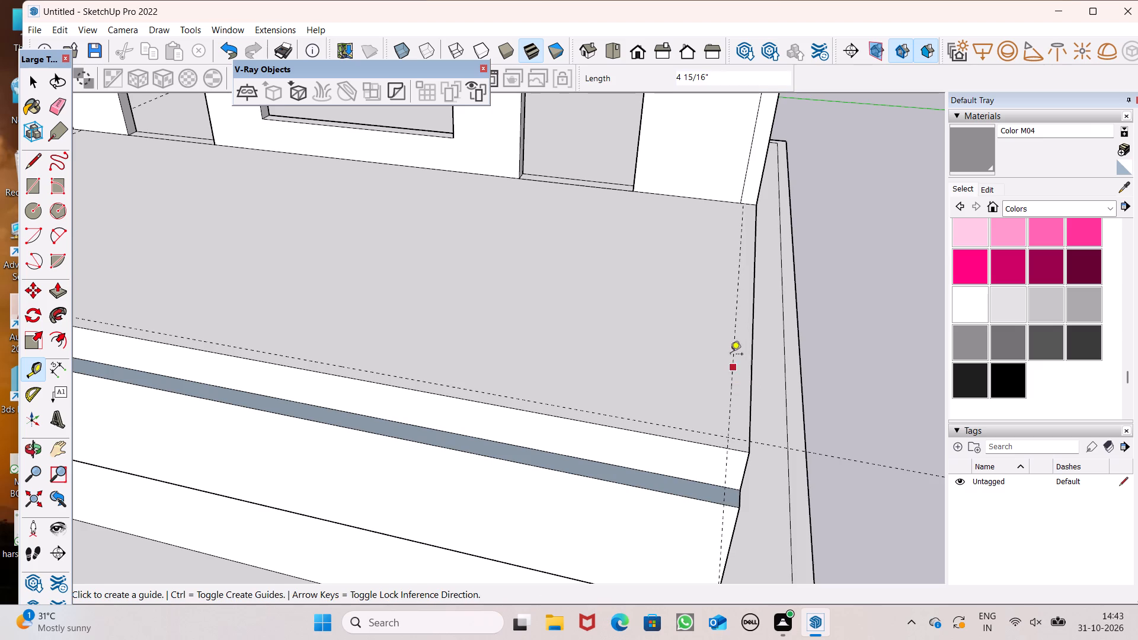
Draw a line about 12' 4 5/8" long on the lowest balcony's tower-side guide, from the house wall to the front guide.
{"action": "scroll", "coordinate": [730, 308], "scroll_direction": "down", "scroll_amount": 5}
{"action": "middle_click_drag", "start_coordinate": [413, 280], "coordinate": [576, 330]}
{"action": "scroll", "coordinate": [532, 293], "scroll_direction": "down", "scroll_amount": 4}
{"action": "left_click", "coordinate": [30, 158]}
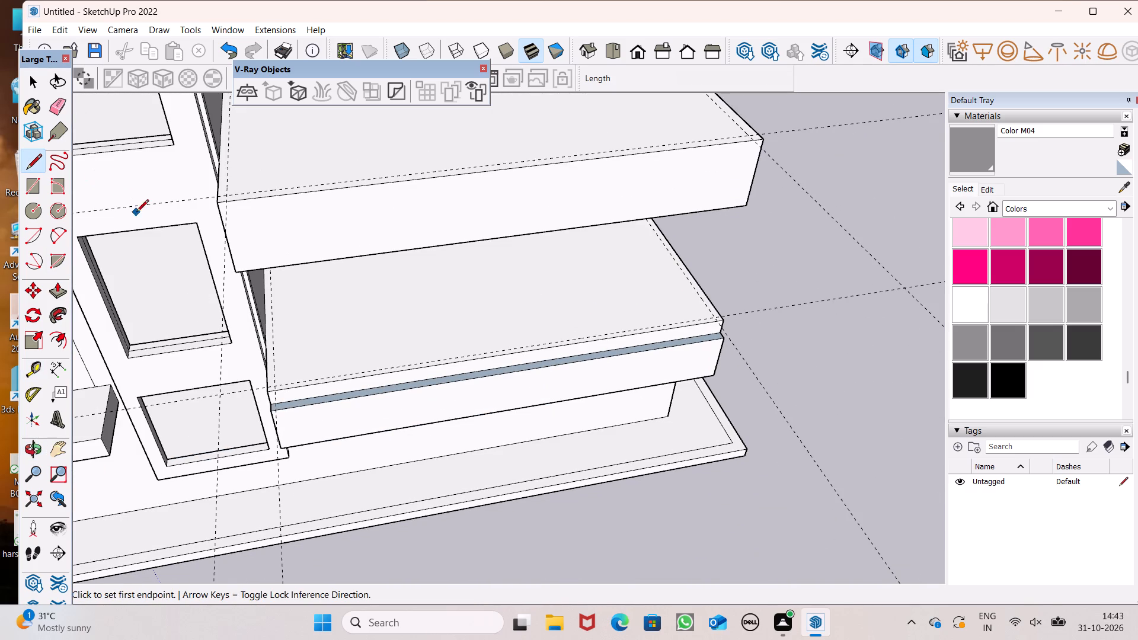
{"action": "middle_click_drag", "start_coordinate": [299, 322], "coordinate": [273, 249]}
{"action": "scroll", "coordinate": [284, 273], "scroll_direction": "up", "scroll_amount": 8}
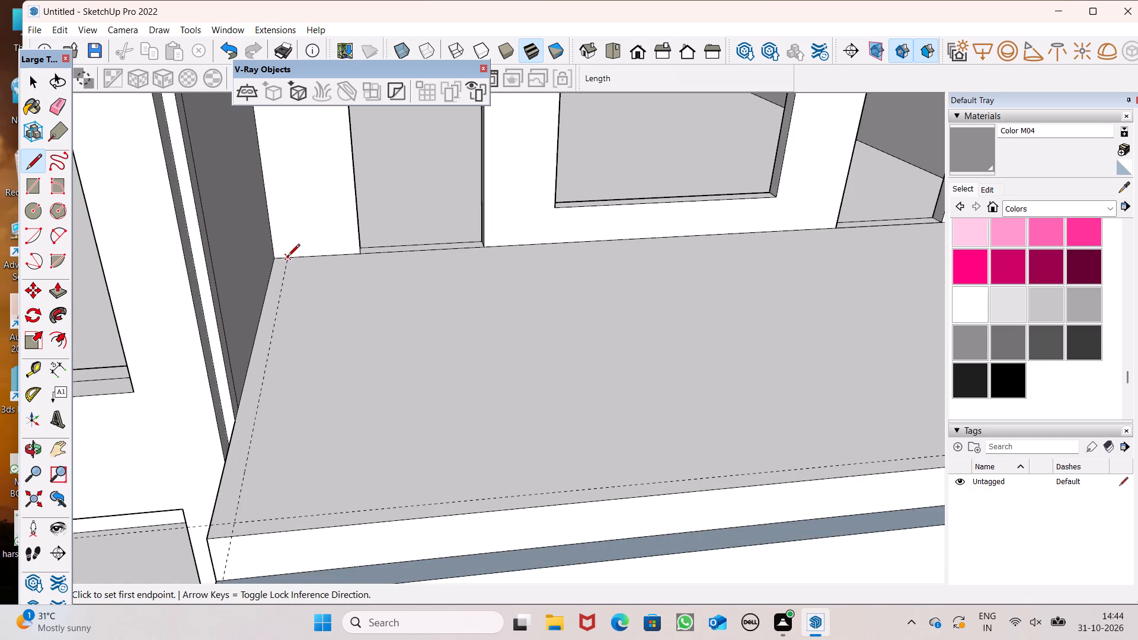
{"action": "left_click", "coordinate": [287, 257]}
{"action": "scroll", "coordinate": [289, 236], "scroll_direction": "down", "scroll_amount": 6}
{"action": "left_click", "coordinate": [269, 360]}
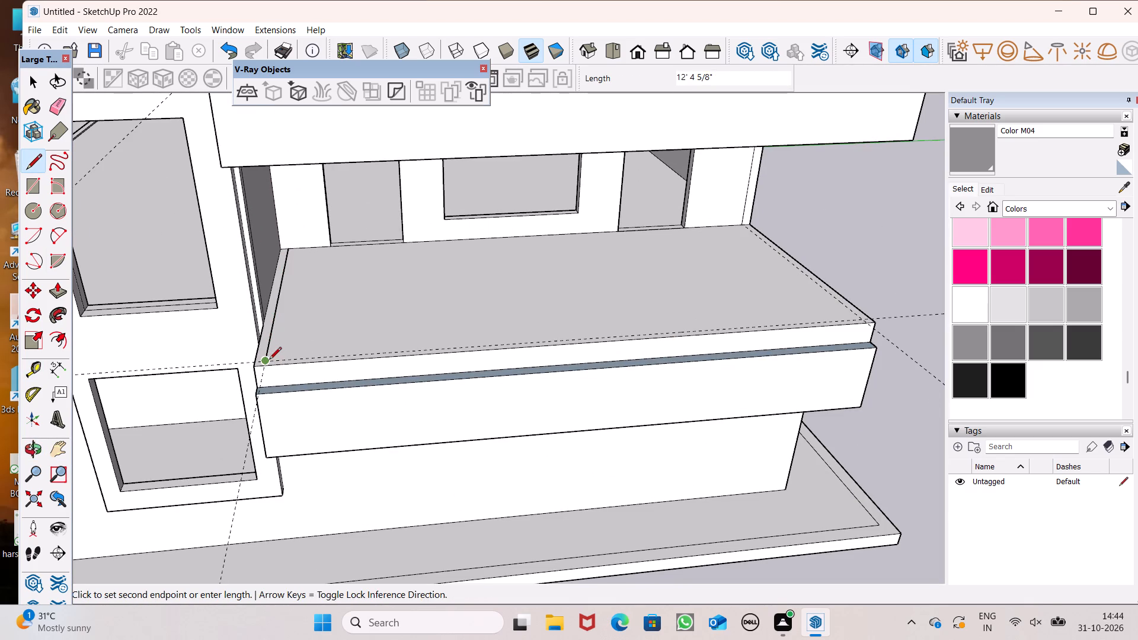
Continue the lowest balcony's inner outline along the front guide, and back along the far end guide to the house wall.
{"action": "scroll", "coordinate": [533, 331], "scroll_direction": "down", "scroll_amount": 1}
{"action": "middle_click_drag", "start_coordinate": [808, 308], "coordinate": [735, 399]}
{"action": "left_click", "coordinate": [791, 459]}
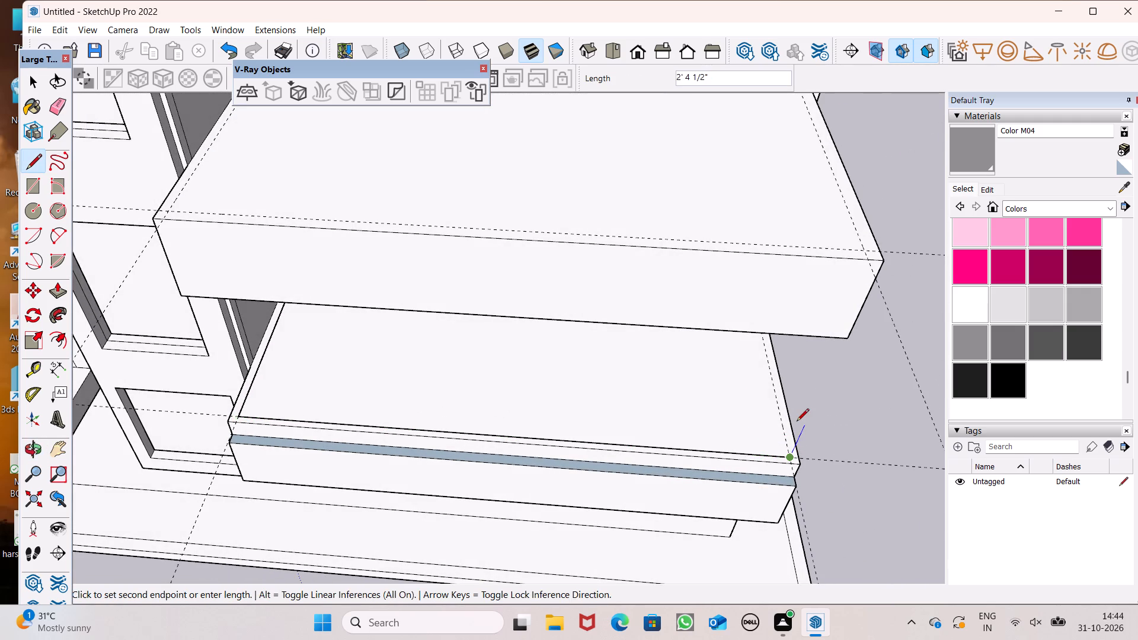
{"action": "middle_click_drag", "start_coordinate": [797, 422], "coordinate": [766, 340]}
{"action": "scroll", "coordinate": [765, 337], "scroll_direction": "up", "scroll_amount": 5}
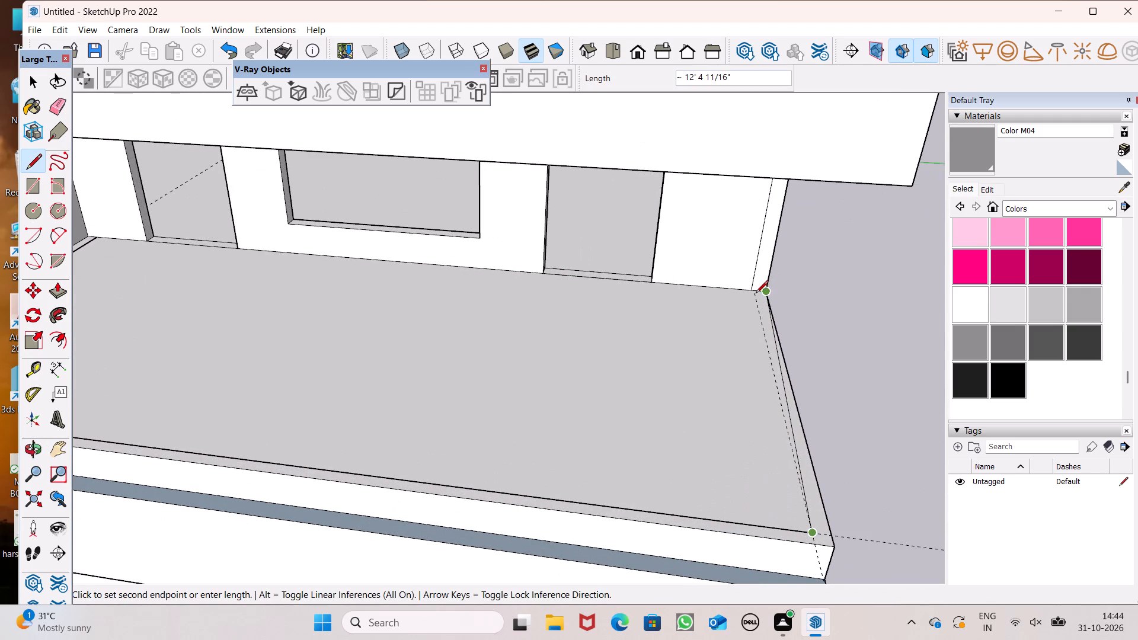
{"action": "left_click", "coordinate": [749, 296]}
{"action": "scroll", "coordinate": [756, 268], "scroll_direction": "down", "scroll_amount": 5}
{"action": "scroll", "coordinate": [598, 344], "scroll_direction": "down", "scroll_amount": 1}
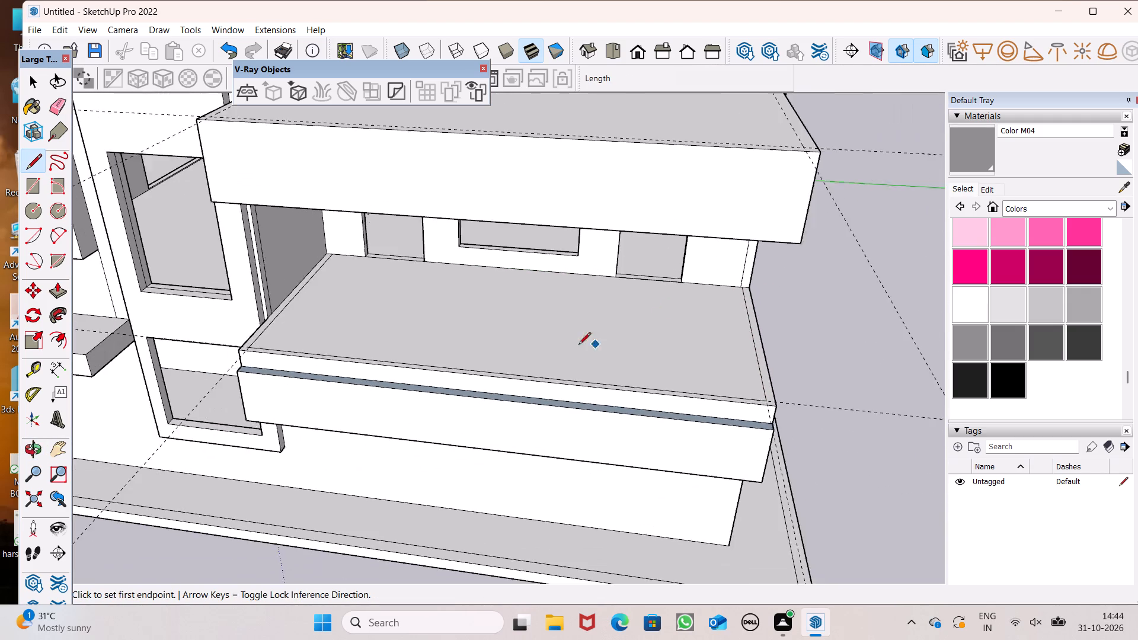
{"action": "scroll", "coordinate": [578, 345], "scroll_direction": "down", "scroll_amount": 1}
{"action": "middle_click_drag", "start_coordinate": [353, 359], "coordinate": [415, 368]}
{"action": "scroll", "coordinate": [436, 287], "scroll_direction": "down", "scroll_amount": 6}
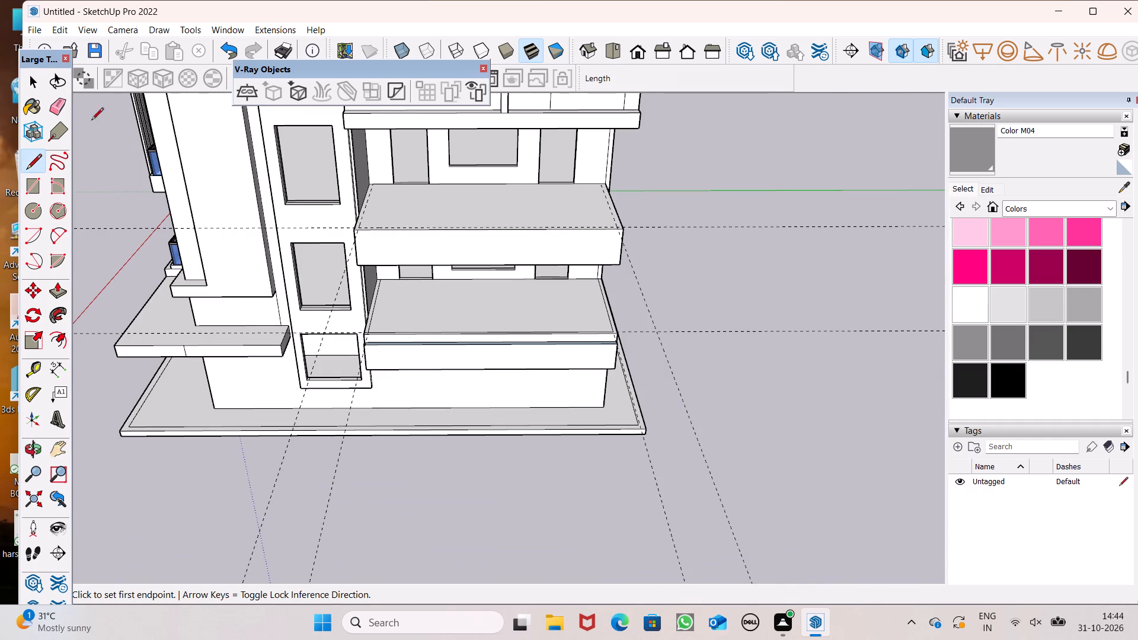
Outline the upper balcony's inner border along its guides: the tower side, a front line about 25' 6 11/16" long, and the far end.
{"action": "scroll", "coordinate": [389, 211], "scroll_direction": "up", "scroll_amount": 7}
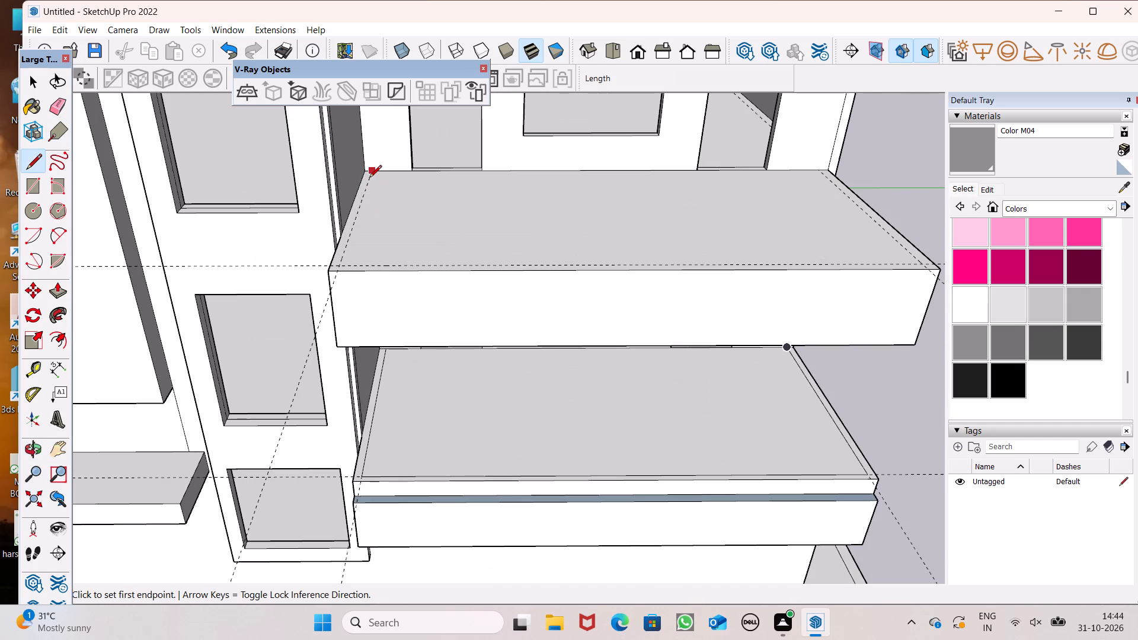
{"action": "left_click", "coordinate": [369, 178]}
{"action": "middle_click_drag", "start_coordinate": [402, 276], "coordinate": [379, 334]}
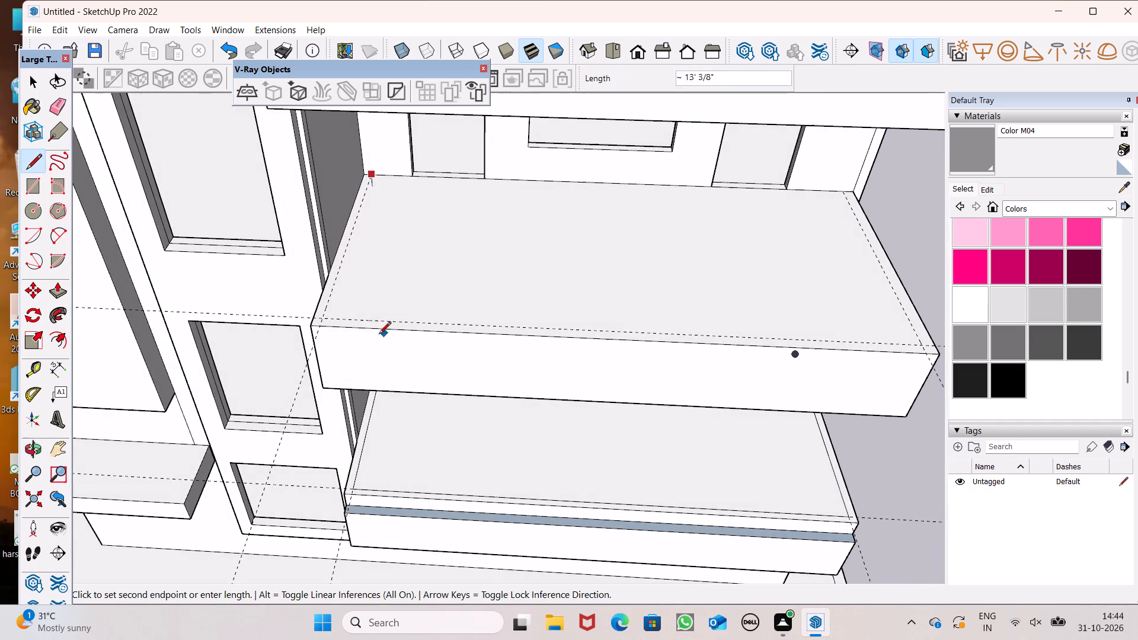
{"action": "left_click", "coordinate": [328, 316]}
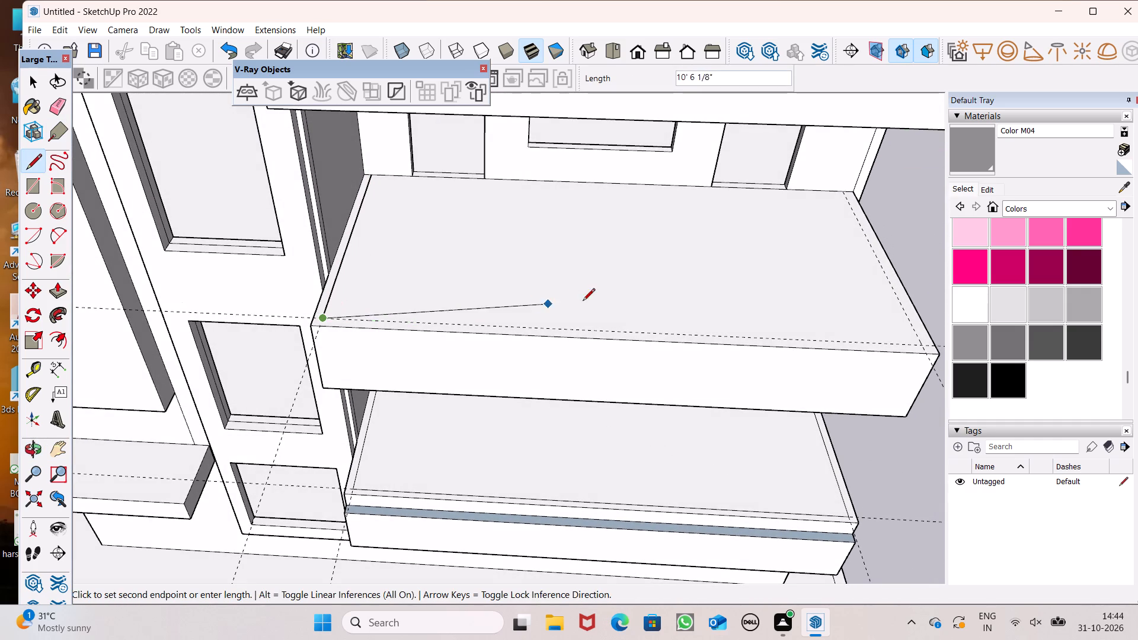
{"action": "left_click", "coordinate": [920, 346]}
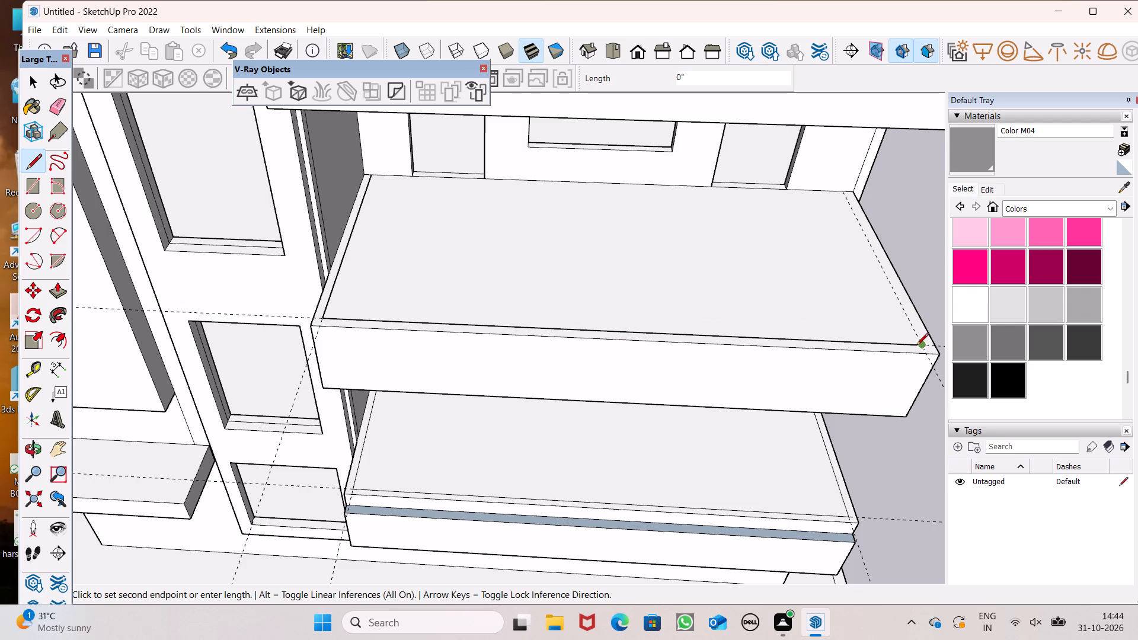
{"action": "left_click_drag", "start_coordinate": [923, 344], "coordinate": [919, 335]}
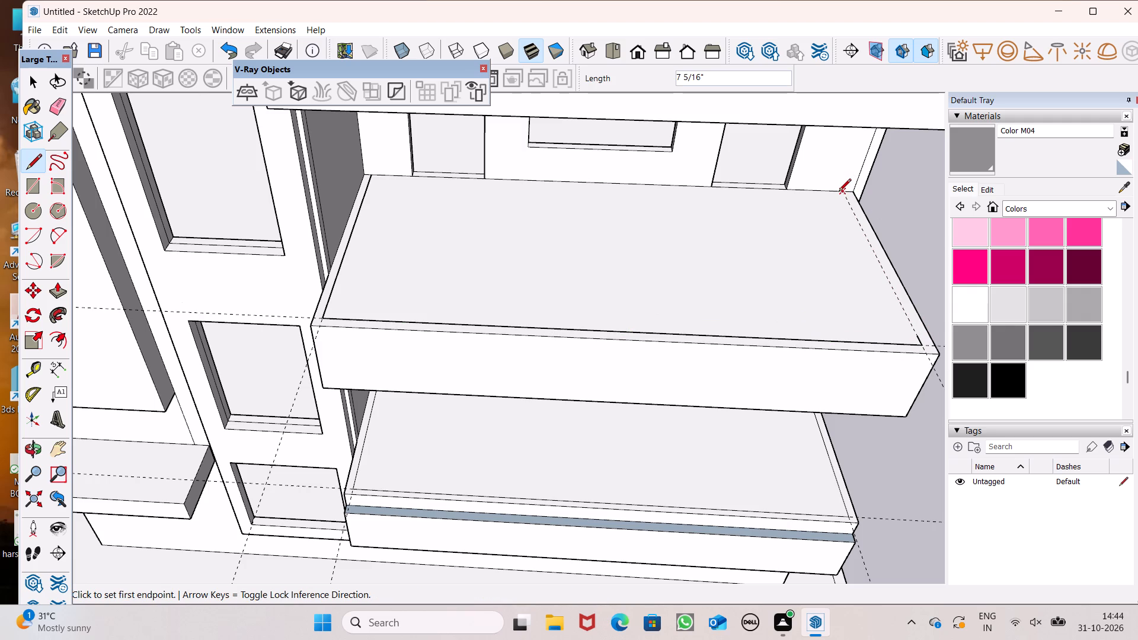
{"action": "left_click", "coordinate": [840, 188]}
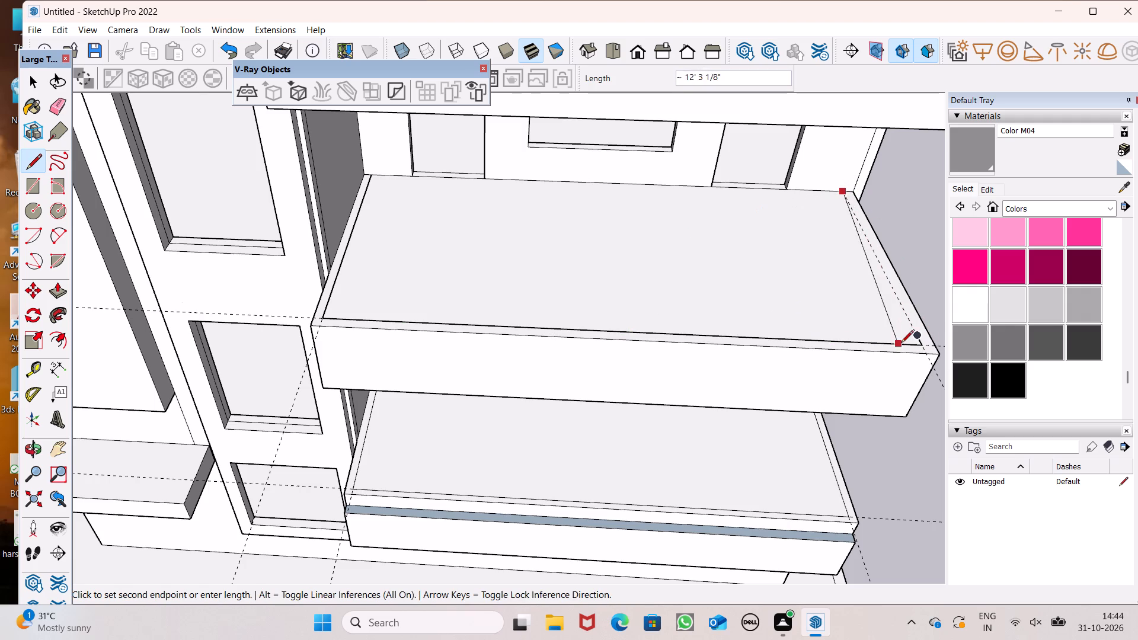
{"action": "left_click", "coordinate": [918, 337]}
{"action": "key", "text": "space"}
Erase all the construction guides around the two side balconies.
{"action": "scroll", "coordinate": [597, 225], "scroll_direction": "down", "scroll_amount": 6}
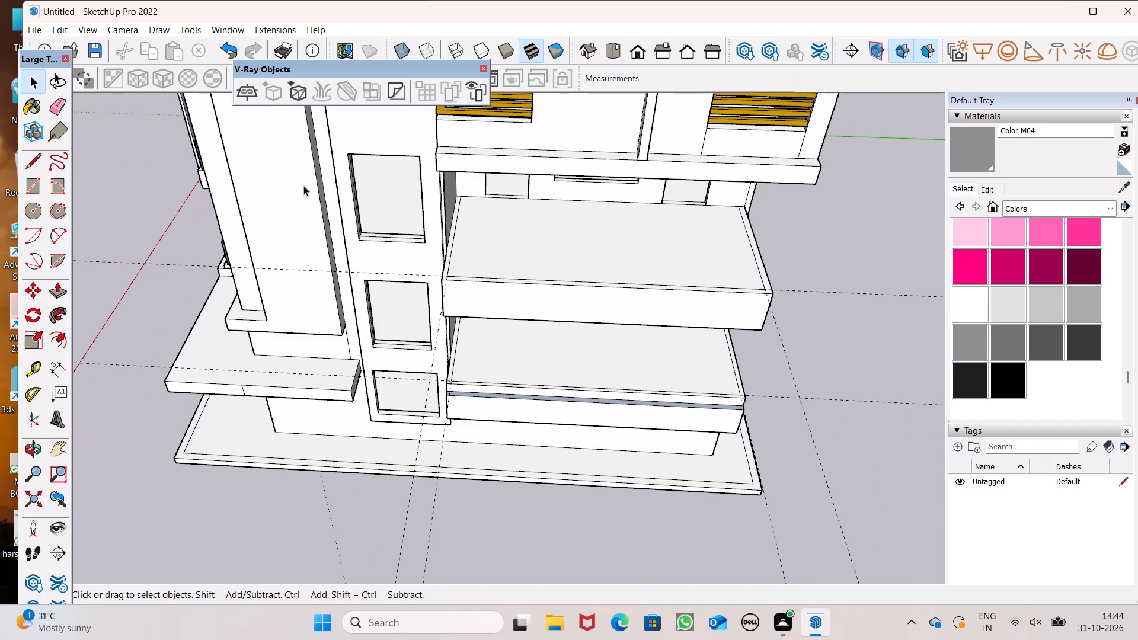
{"action": "left_click", "coordinate": [63, 104]}
{"action": "scroll", "coordinate": [695, 240], "scroll_direction": "down", "scroll_amount": 5}
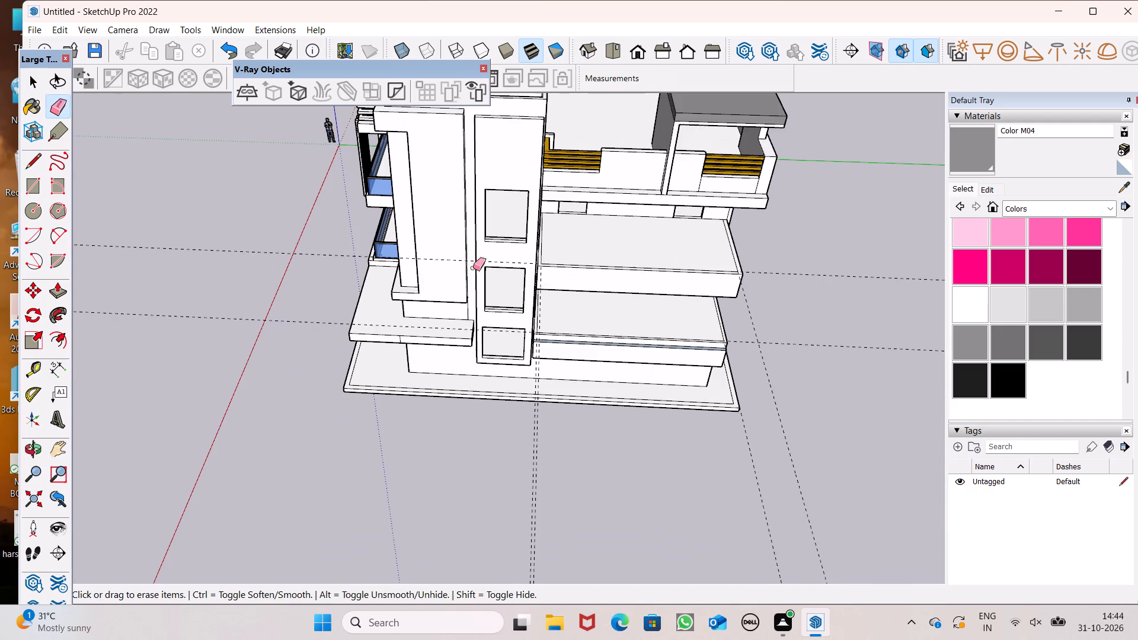
{"action": "left_click_drag", "start_coordinate": [298, 245], "coordinate": [266, 342]}
{"action": "left_click_drag", "start_coordinate": [592, 487], "coordinate": [522, 504]}
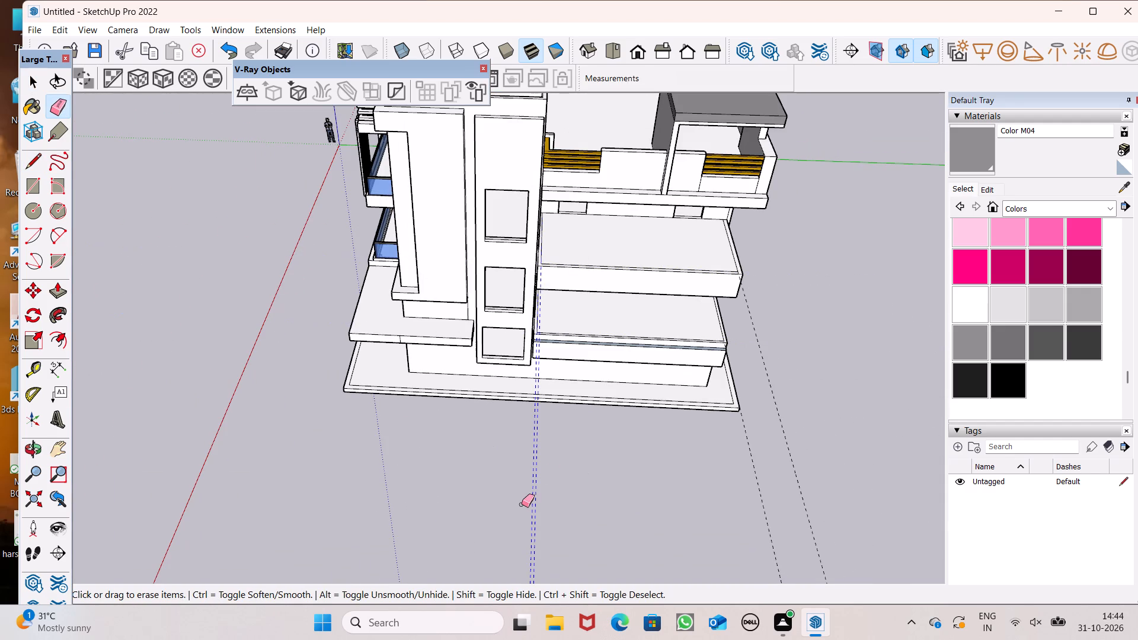
{"action": "left_click_drag", "start_coordinate": [522, 504], "coordinate": [805, 419]}
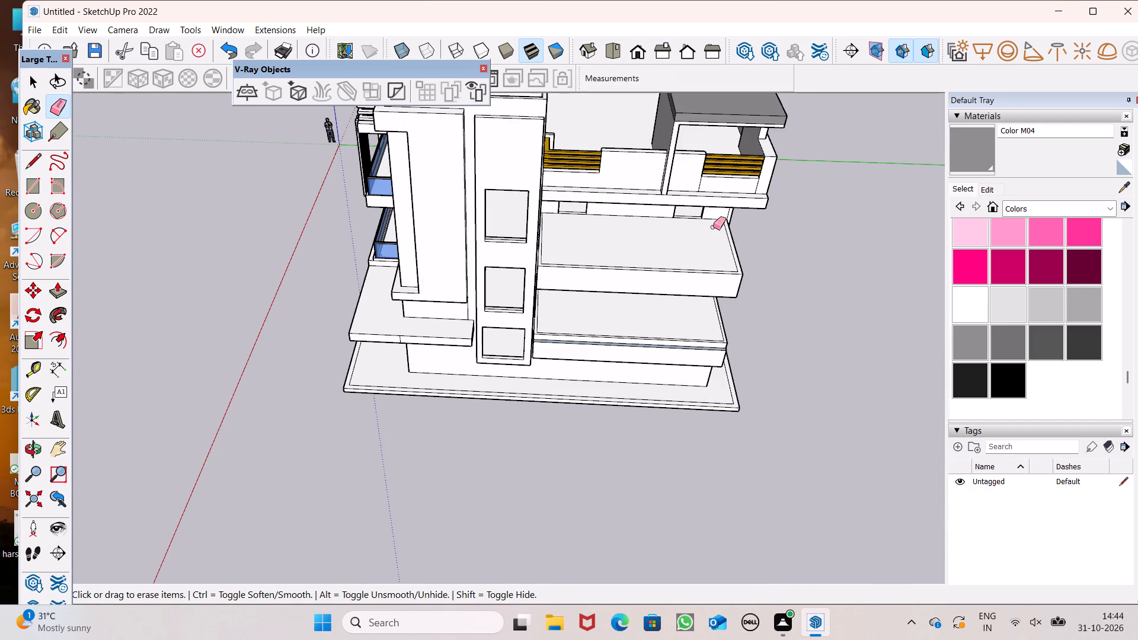
Push/Pull the upper side balcony's border strip up 3' to form its parapet.
{"action": "scroll", "coordinate": [713, 227], "scroll_direction": "up", "scroll_amount": 7}
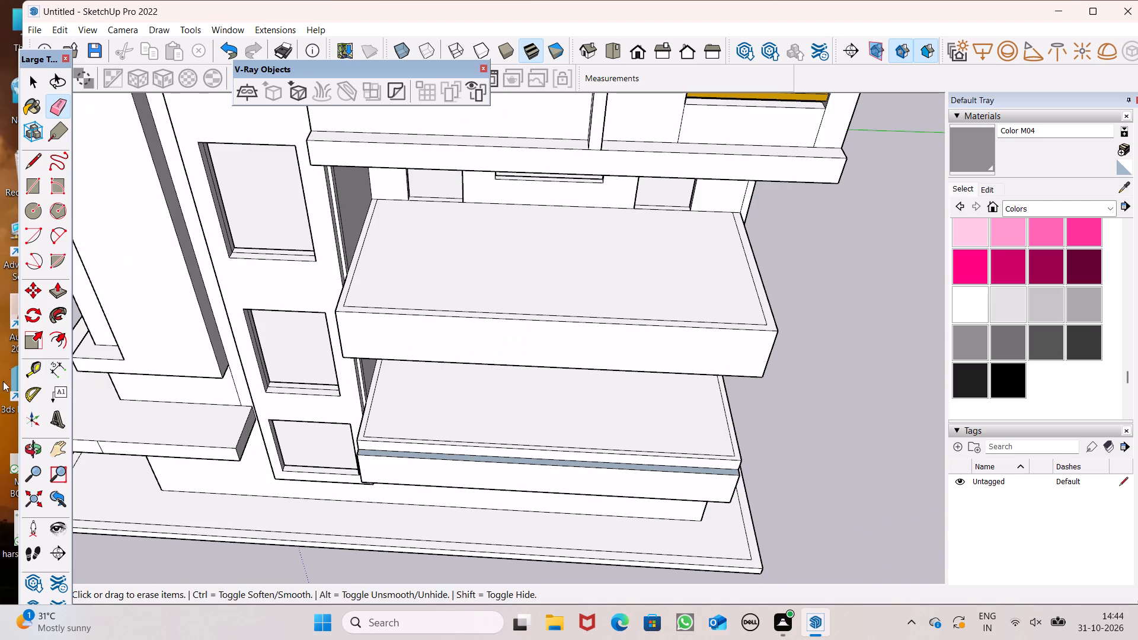
{"action": "left_click", "coordinate": [50, 293]}
{"action": "middle_click_drag", "start_coordinate": [394, 373], "coordinate": [410, 408]}
{"action": "scroll", "coordinate": [410, 407], "scroll_direction": "up", "scroll_amount": 1}
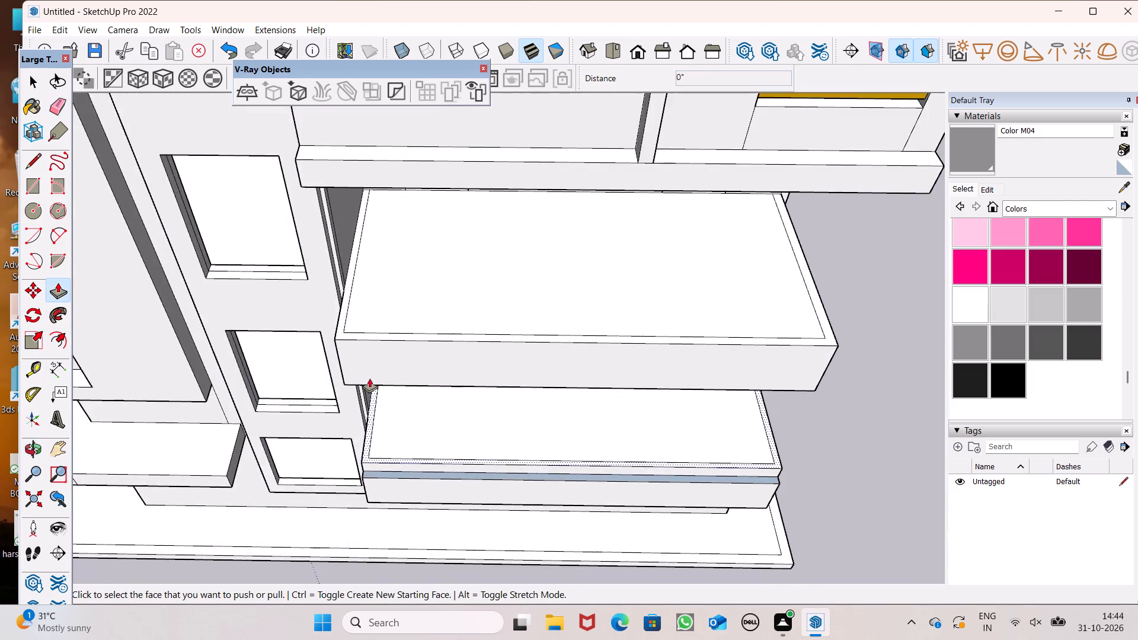
{"action": "scroll", "coordinate": [382, 359], "scroll_direction": "up", "scroll_amount": 5}
{"action": "left_click_drag", "start_coordinate": [314, 306], "coordinate": [310, 282]}
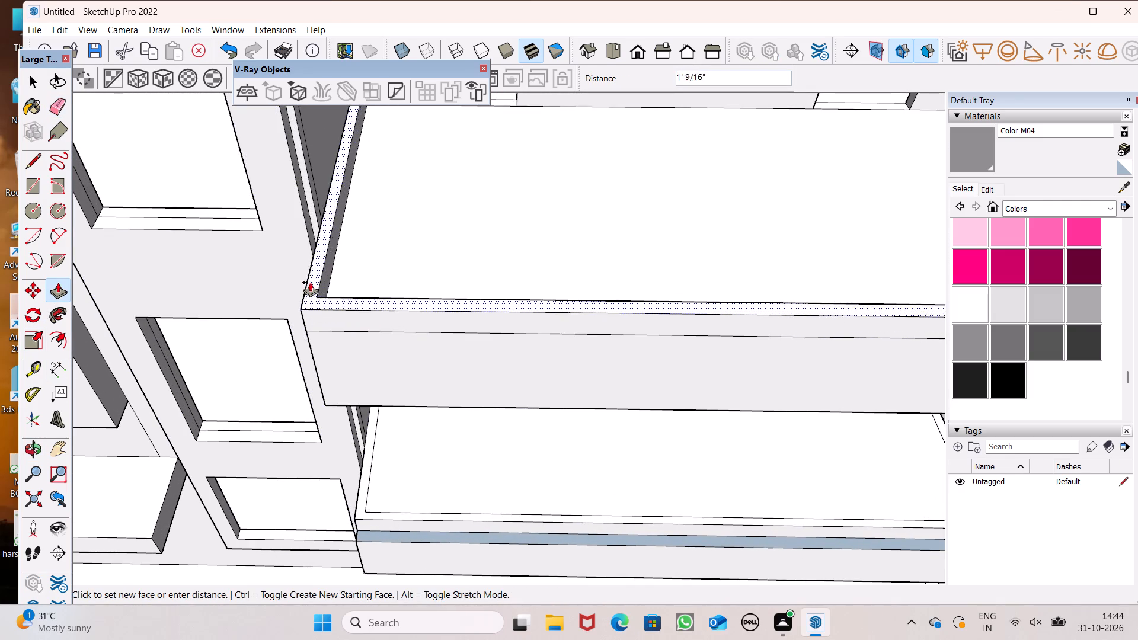
{"action": "left_click_drag", "start_coordinate": [310, 282], "coordinate": [284, 229]}
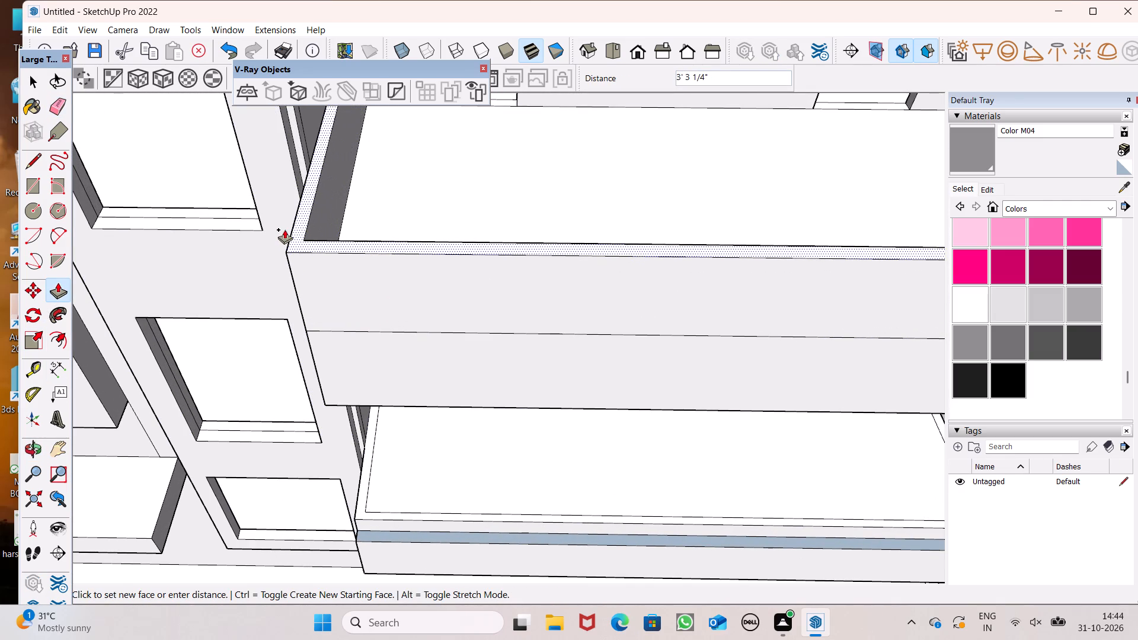
{"action": "left_click_drag", "start_coordinate": [284, 229], "coordinate": [284, 228]}
{"action": "key", "text": "3"}
{"action": "key", "text": "apostrophe"}
{"action": "key", "text": "Return"}
{"action": "scroll", "coordinate": [286, 228], "scroll_direction": "down", "scroll_amount": 4}
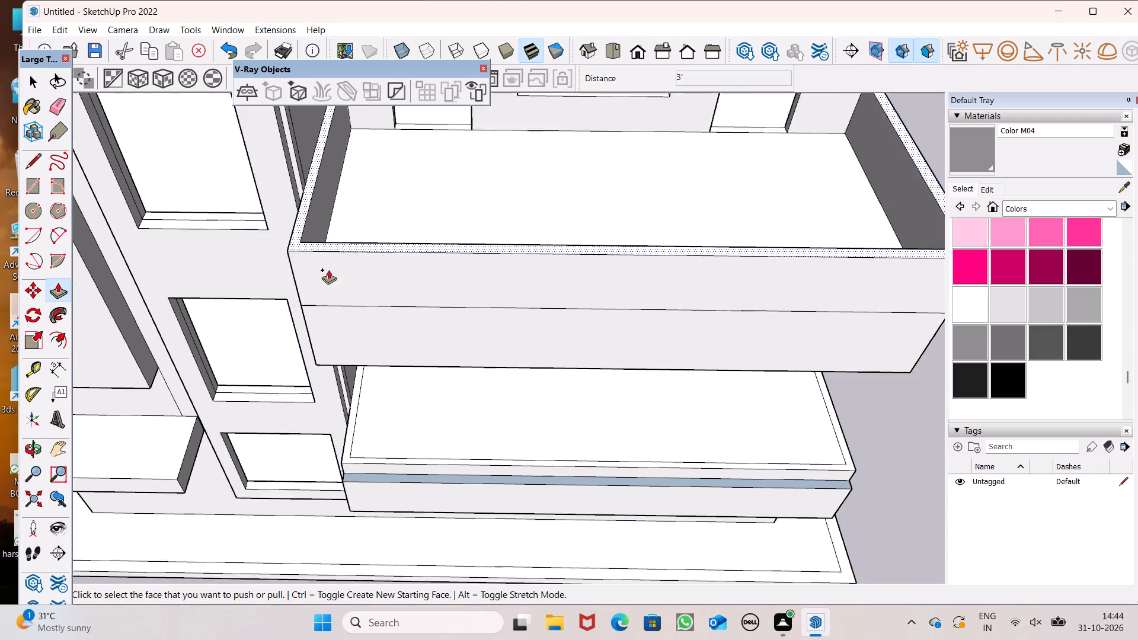
Push/Pull the lowest side balcony's border strip up 3' to form its parapet.
{"action": "middle_click_drag", "start_coordinate": [574, 394], "coordinate": [574, 257]}
{"action": "scroll", "coordinate": [586, 294], "scroll_direction": "down", "scroll_amount": 4}
{"action": "middle_click_drag", "start_coordinate": [637, 266], "coordinate": [706, 228]}
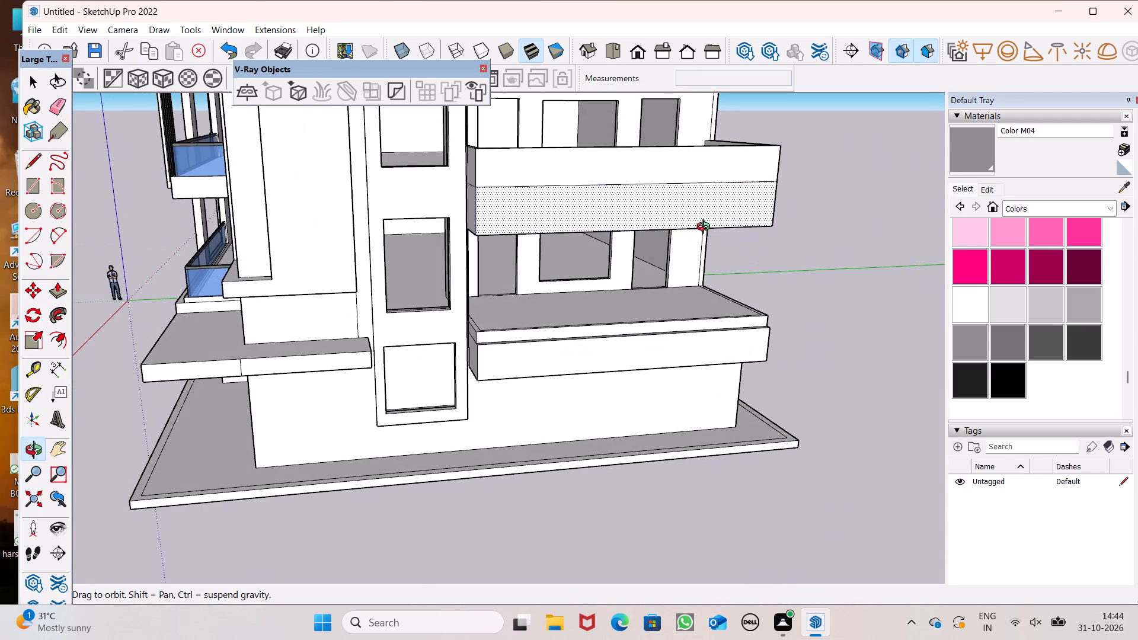
{"action": "middle_click_drag", "start_coordinate": [706, 228], "coordinate": [680, 245]}
{"action": "scroll", "coordinate": [542, 324], "scroll_direction": "up", "scroll_amount": 7}
{"action": "scroll", "coordinate": [433, 325], "scroll_direction": "up", "scroll_amount": 7}
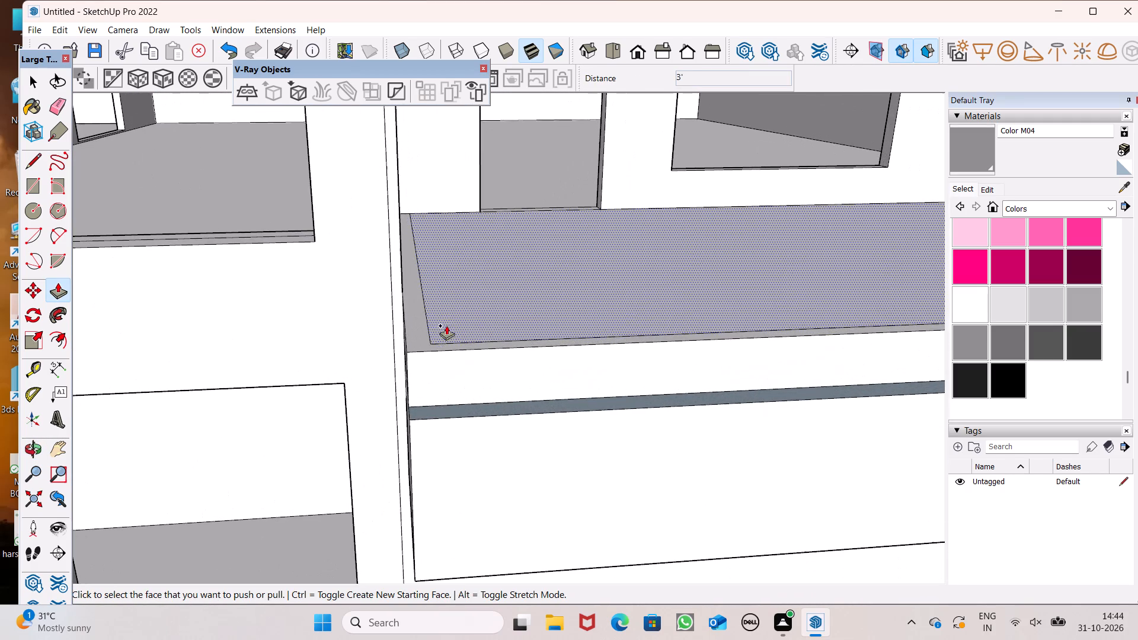
{"action": "left_click_drag", "start_coordinate": [424, 339], "coordinate": [456, 216]}
{"action": "type", "text": "3'"}
{"action": "key", "text": "Return"}
Push the outer front face of the lowest balcony's parapet inward about 3 15/16".
{"action": "scroll", "coordinate": [472, 241], "scroll_direction": "down", "scroll_amount": 7}
{"action": "middle_click_drag", "start_coordinate": [27, 95], "coordinate": [30, 135]}
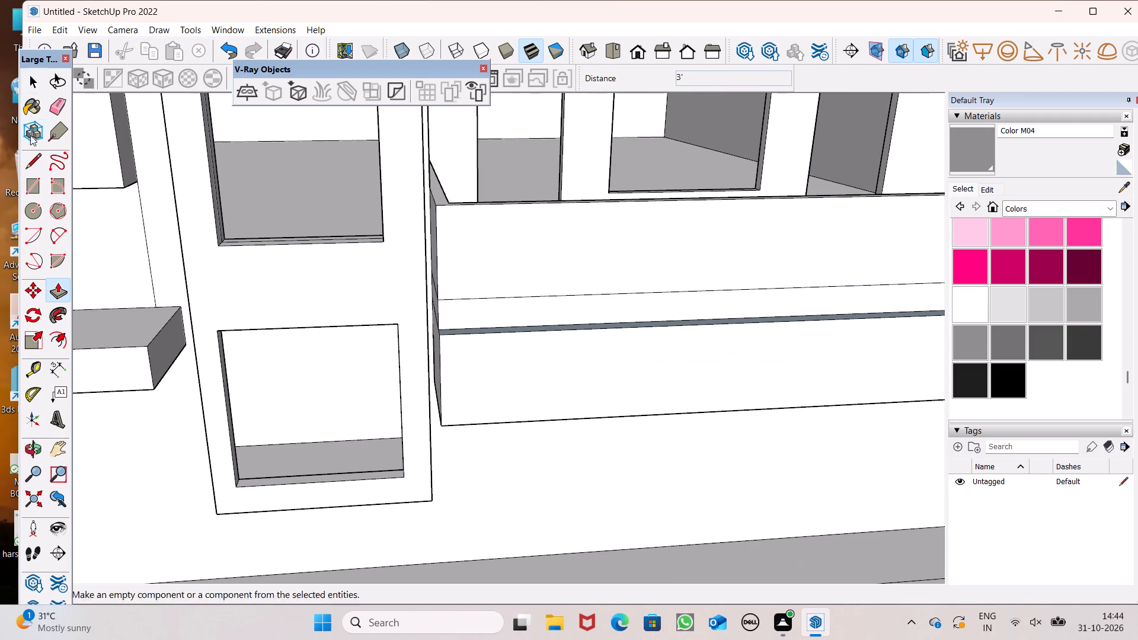
{"action": "middle_click_drag", "start_coordinate": [30, 135], "coordinate": [28, 210]}
{"action": "scroll", "coordinate": [14, 59], "scroll_direction": "down", "scroll_amount": 2}
{"action": "scroll", "coordinate": [353, 225], "scroll_direction": "down", "scroll_amount": 6}
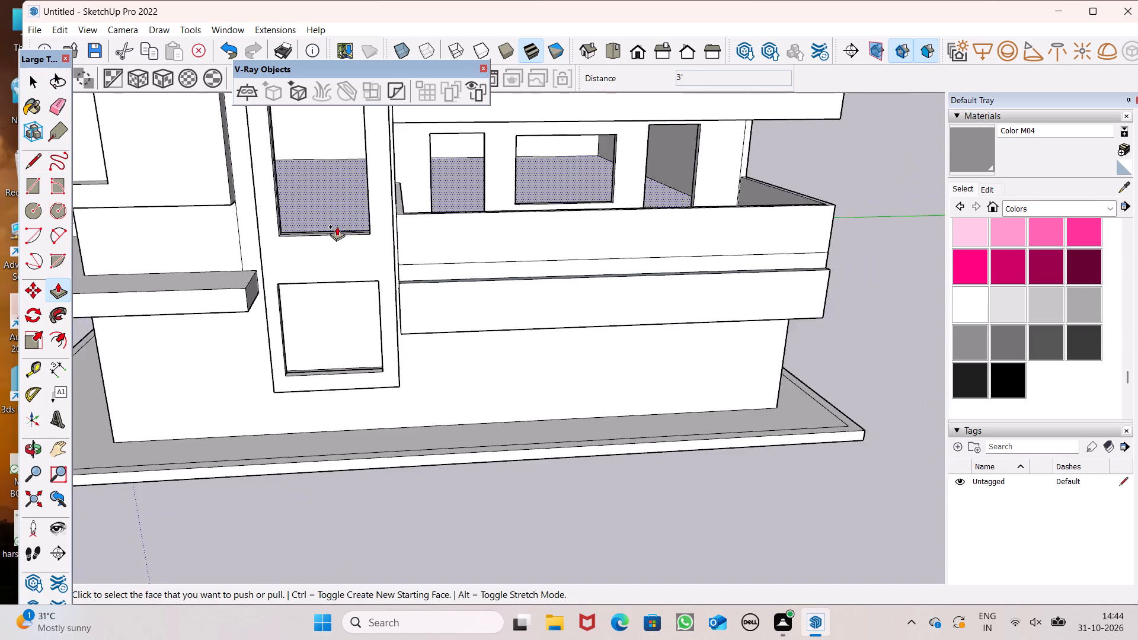
{"action": "middle_click_drag", "start_coordinate": [382, 254], "coordinate": [544, 323]}
{"action": "scroll", "coordinate": [631, 297], "scroll_direction": "up", "scroll_amount": 7}
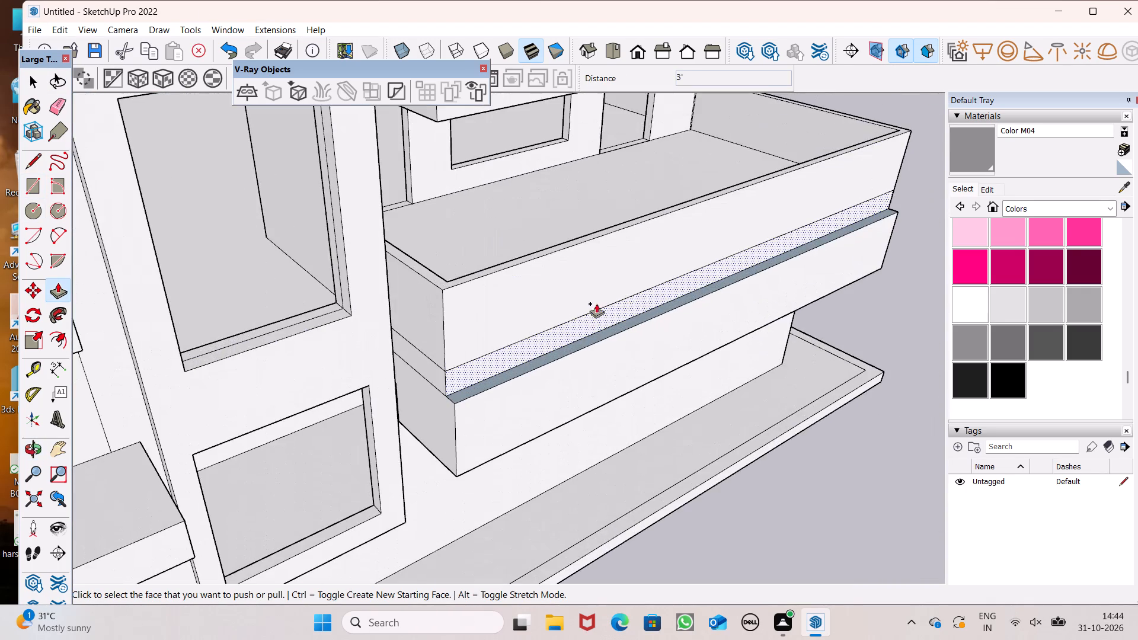
{"action": "scroll", "coordinate": [479, 344], "scroll_direction": "up", "scroll_amount": 6}
{"action": "scroll", "coordinate": [376, 271], "scroll_direction": "down", "scroll_amount": 3}
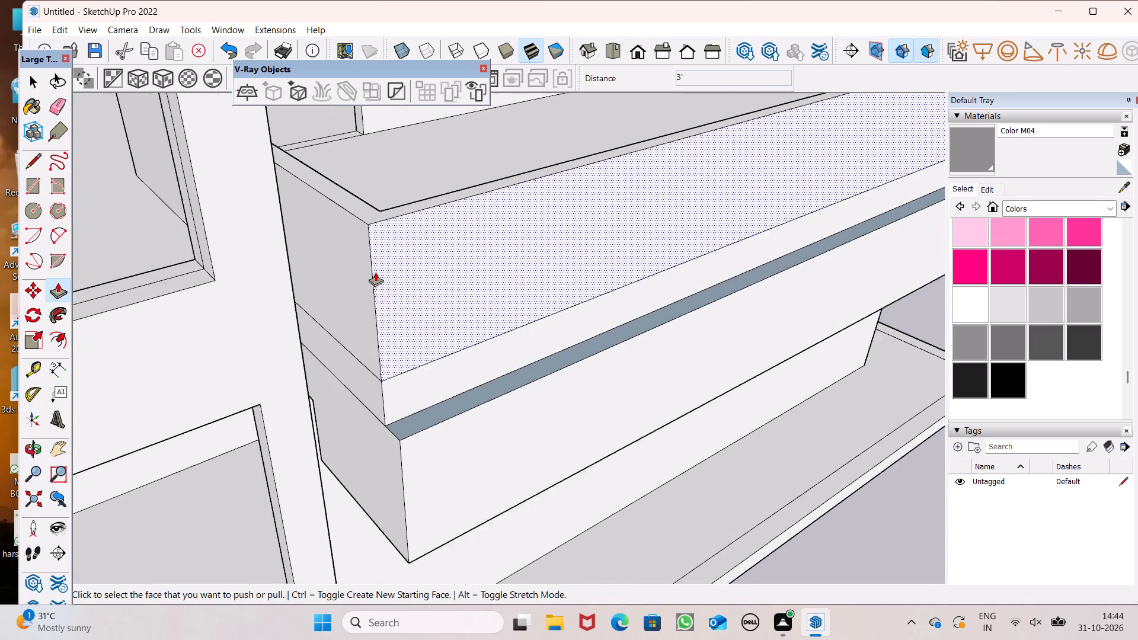
{"action": "scroll", "coordinate": [375, 272], "scroll_direction": "down", "scroll_amount": 2}
{"action": "middle_click_drag", "start_coordinate": [517, 274], "coordinate": [429, 351]}
{"action": "left_click", "coordinate": [431, 349]}
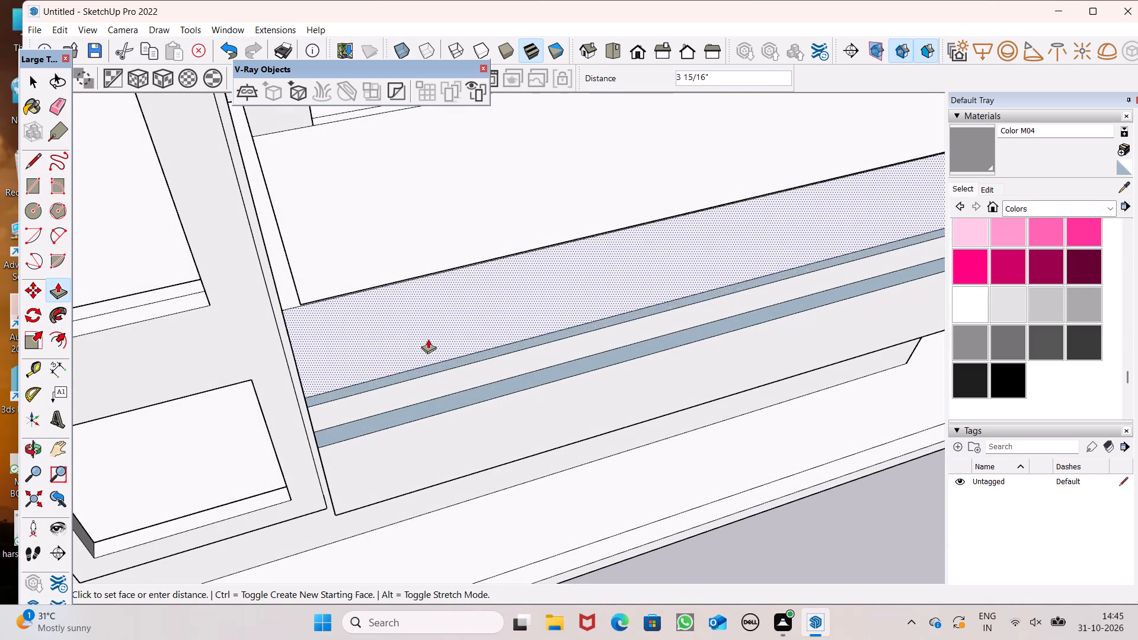
Push the outer front face of the upper balcony's parapet inward about 3 7/8".
{"action": "scroll", "coordinate": [378, 295], "scroll_direction": "down", "scroll_amount": 7}
{"action": "scroll", "coordinate": [439, 356], "scroll_direction": "down", "scroll_amount": 4}
{"action": "middle_click_drag", "start_coordinate": [458, 351], "coordinate": [442, 434]}
{"action": "scroll", "coordinate": [427, 171], "scroll_direction": "up", "scroll_amount": 6}
{"action": "left_click_drag", "start_coordinate": [399, 309], "coordinate": [395, 300]}
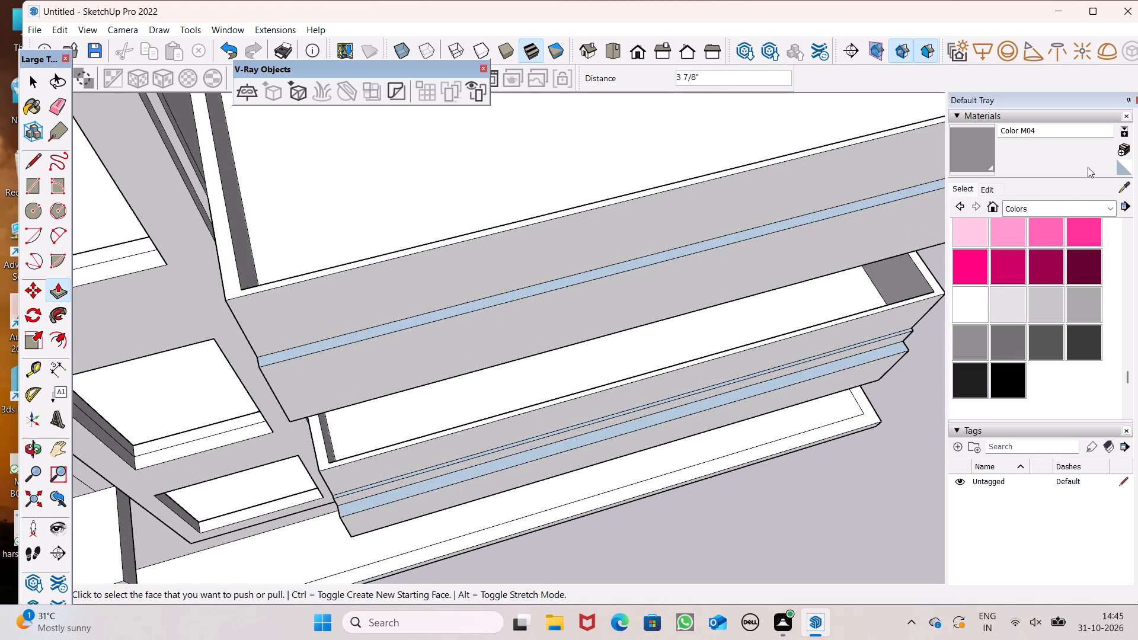
Paint the front parapet faces of both side balconies with Translucent Glass Blue from the Glass and Mirrors materials.
{"action": "left_click", "coordinate": [1028, 212]}
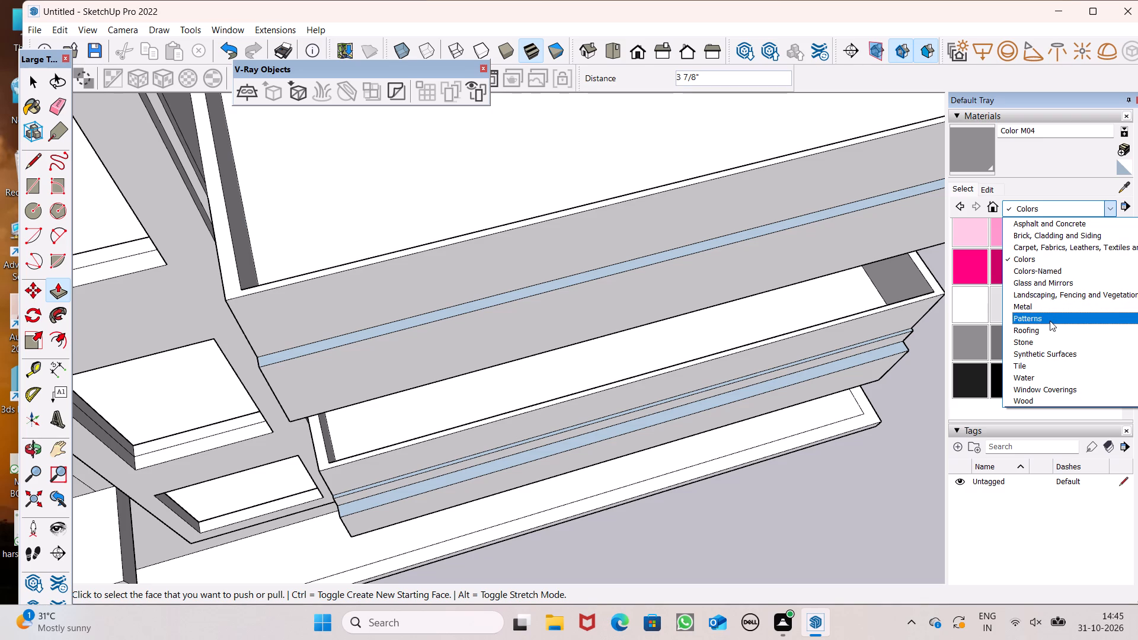
{"action": "left_click", "coordinate": [1038, 284]}
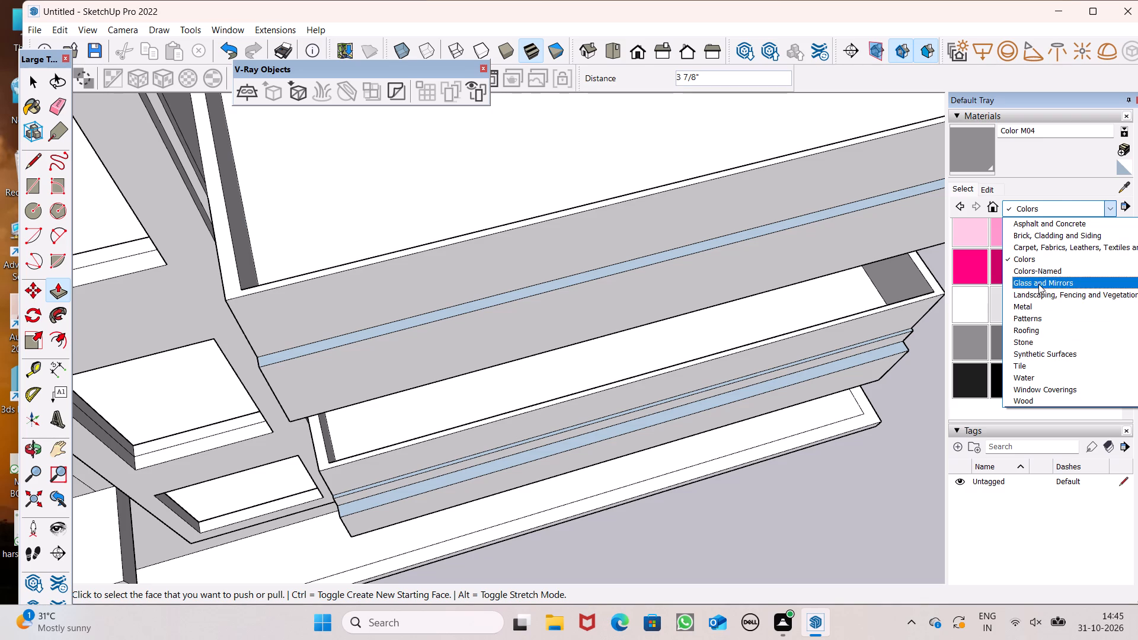
{"action": "left_click", "coordinate": [1067, 248]}
{"action": "left_click", "coordinate": [595, 237]}
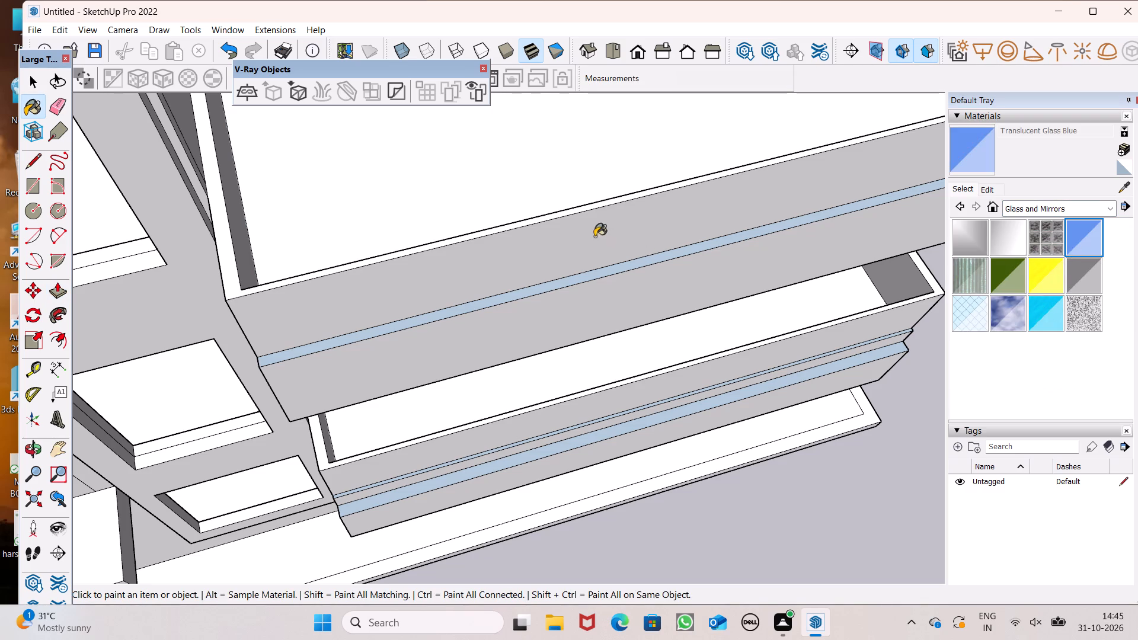
{"action": "left_click", "coordinate": [570, 418]}
Examine the two side balconies with their glass fronts from the house's front and far corner.
{"action": "middle_click_drag", "start_coordinate": [619, 397], "coordinate": [411, 174]}
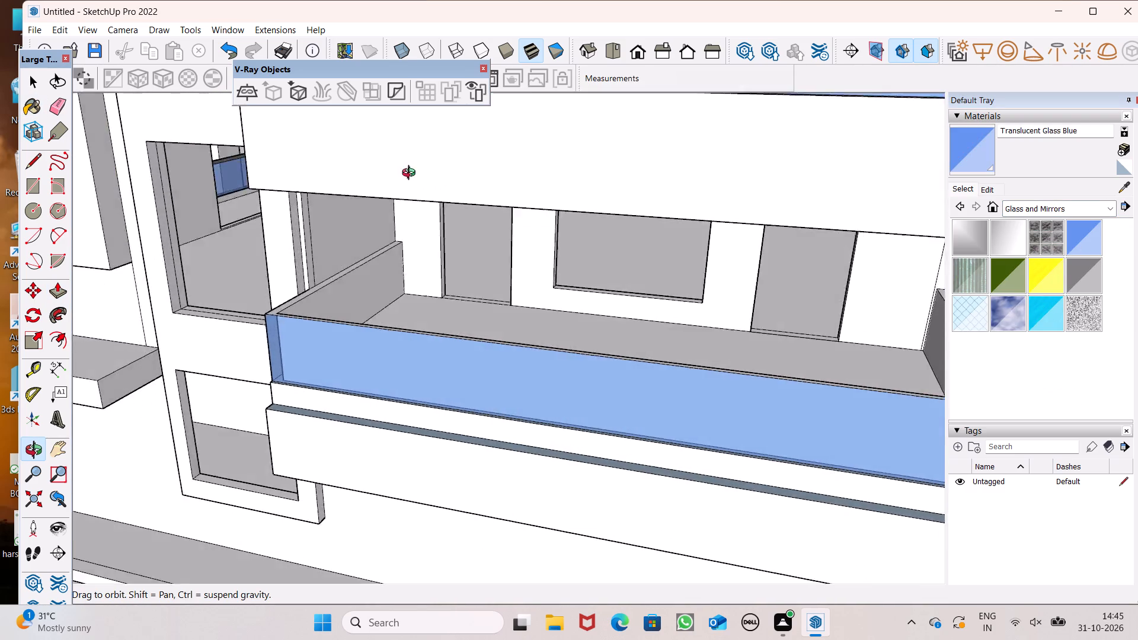
{"action": "middle_click_drag", "start_coordinate": [411, 174], "coordinate": [402, 204]}
{"action": "scroll", "coordinate": [421, 276], "scroll_direction": "down", "scroll_amount": 1}
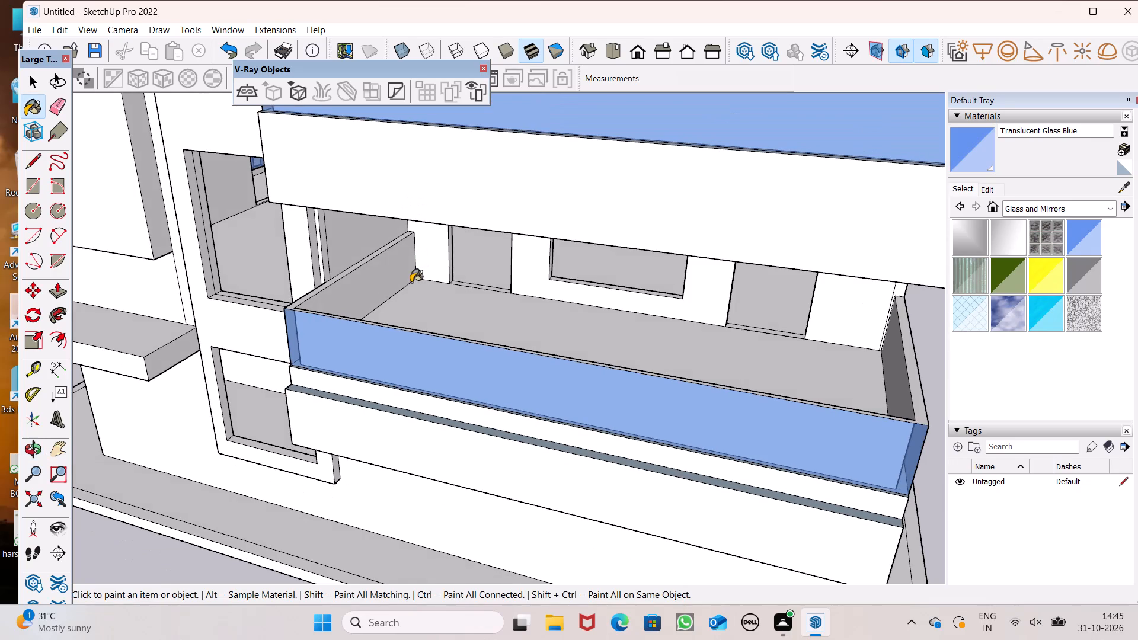
{"action": "scroll", "coordinate": [411, 280], "scroll_direction": "down", "scroll_amount": 8}
{"action": "middle_click_drag", "start_coordinate": [444, 293], "coordinate": [295, 312]}
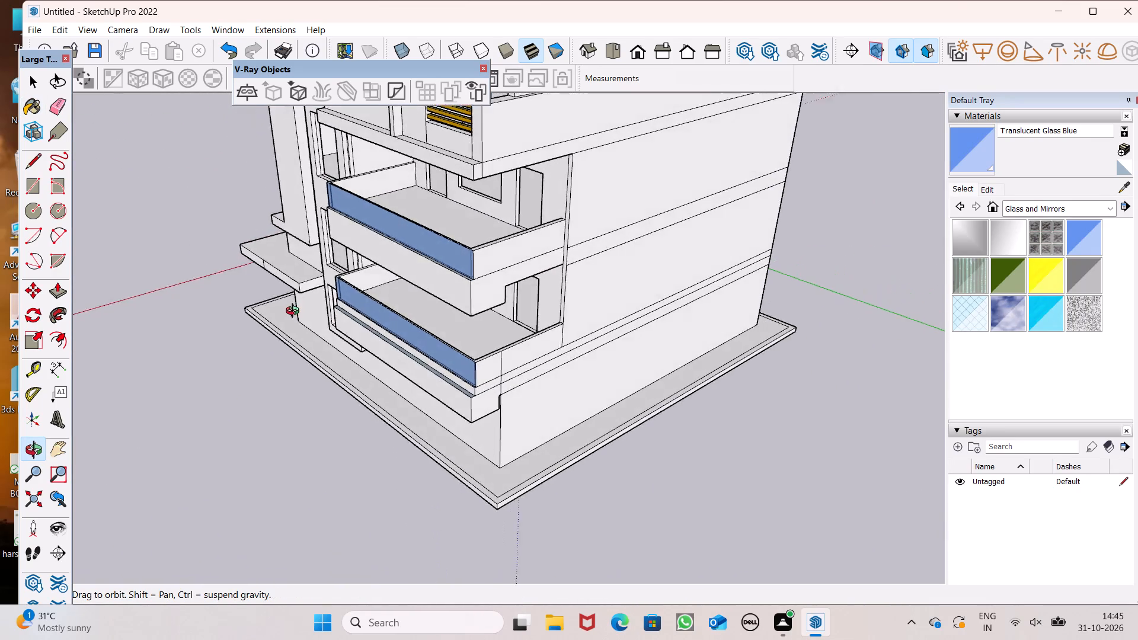
{"action": "middle_click_drag", "start_coordinate": [295, 312], "coordinate": [420, 291]}
{"action": "scroll", "coordinate": [353, 184], "scroll_direction": "up", "scroll_amount": 5}
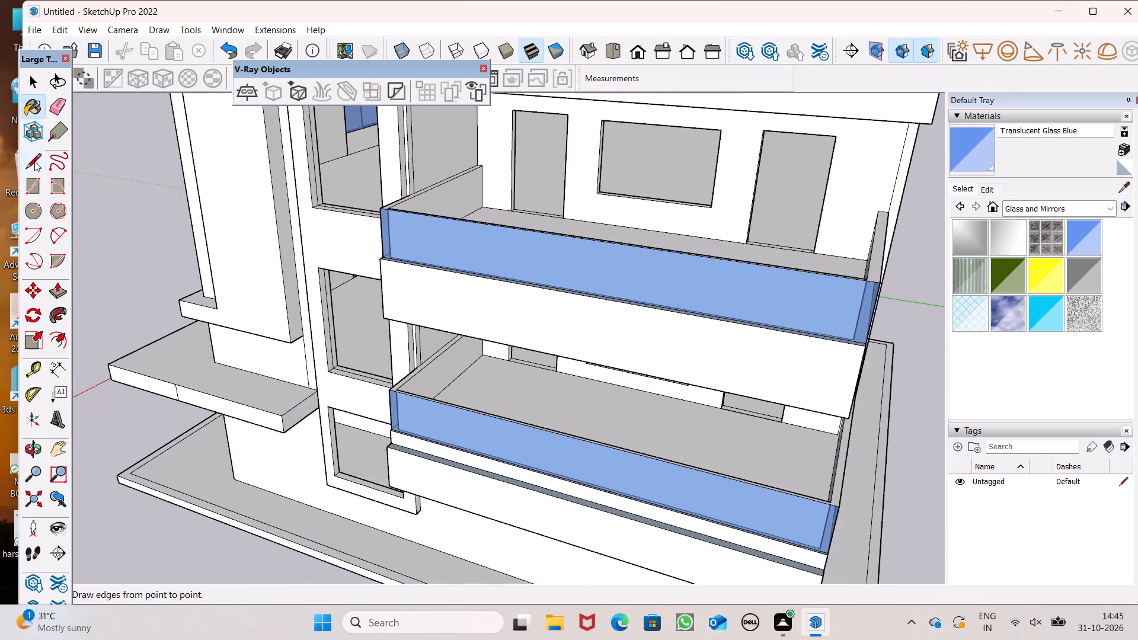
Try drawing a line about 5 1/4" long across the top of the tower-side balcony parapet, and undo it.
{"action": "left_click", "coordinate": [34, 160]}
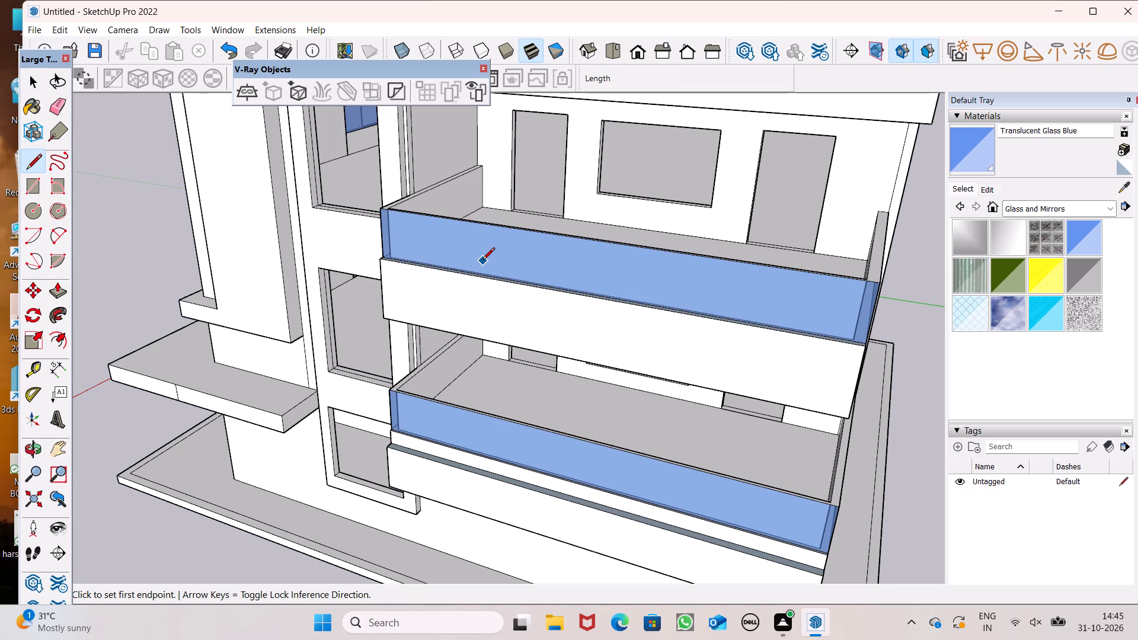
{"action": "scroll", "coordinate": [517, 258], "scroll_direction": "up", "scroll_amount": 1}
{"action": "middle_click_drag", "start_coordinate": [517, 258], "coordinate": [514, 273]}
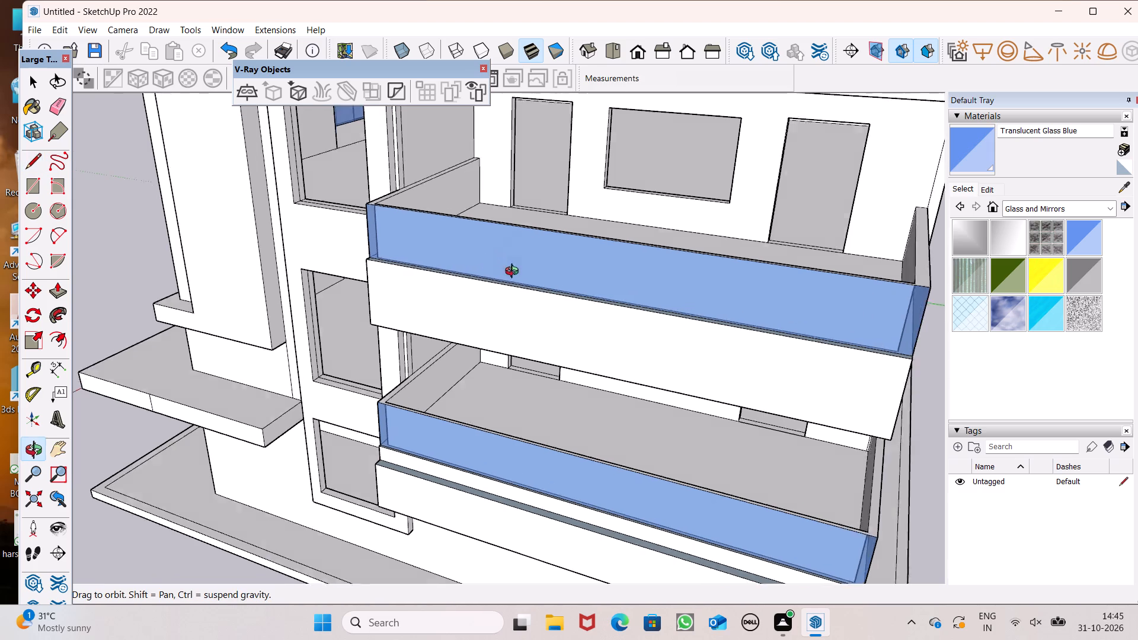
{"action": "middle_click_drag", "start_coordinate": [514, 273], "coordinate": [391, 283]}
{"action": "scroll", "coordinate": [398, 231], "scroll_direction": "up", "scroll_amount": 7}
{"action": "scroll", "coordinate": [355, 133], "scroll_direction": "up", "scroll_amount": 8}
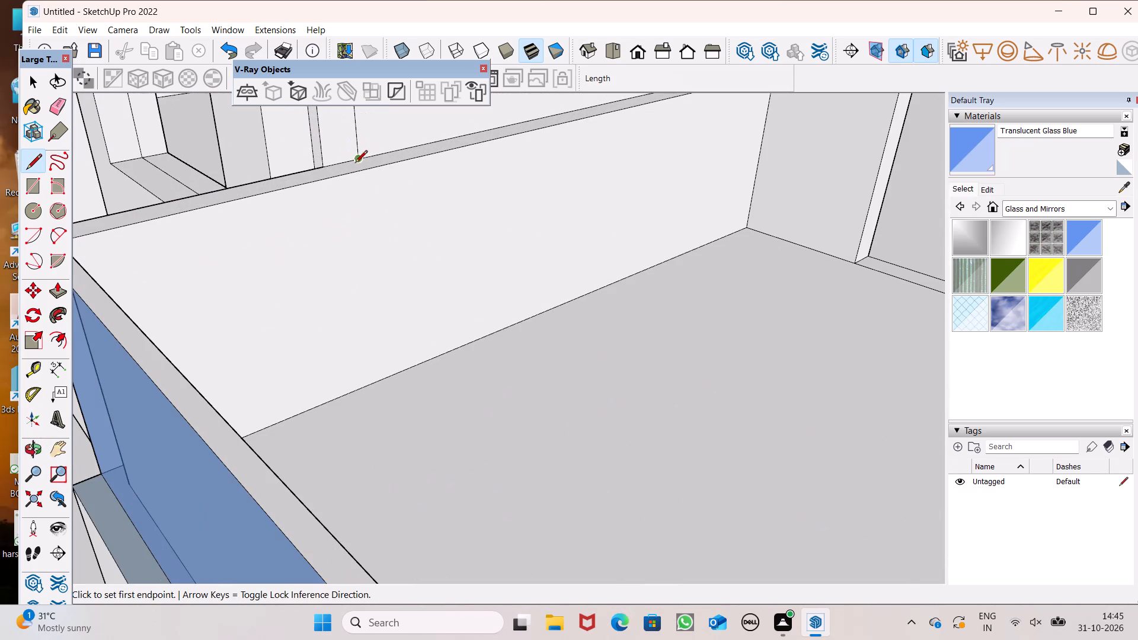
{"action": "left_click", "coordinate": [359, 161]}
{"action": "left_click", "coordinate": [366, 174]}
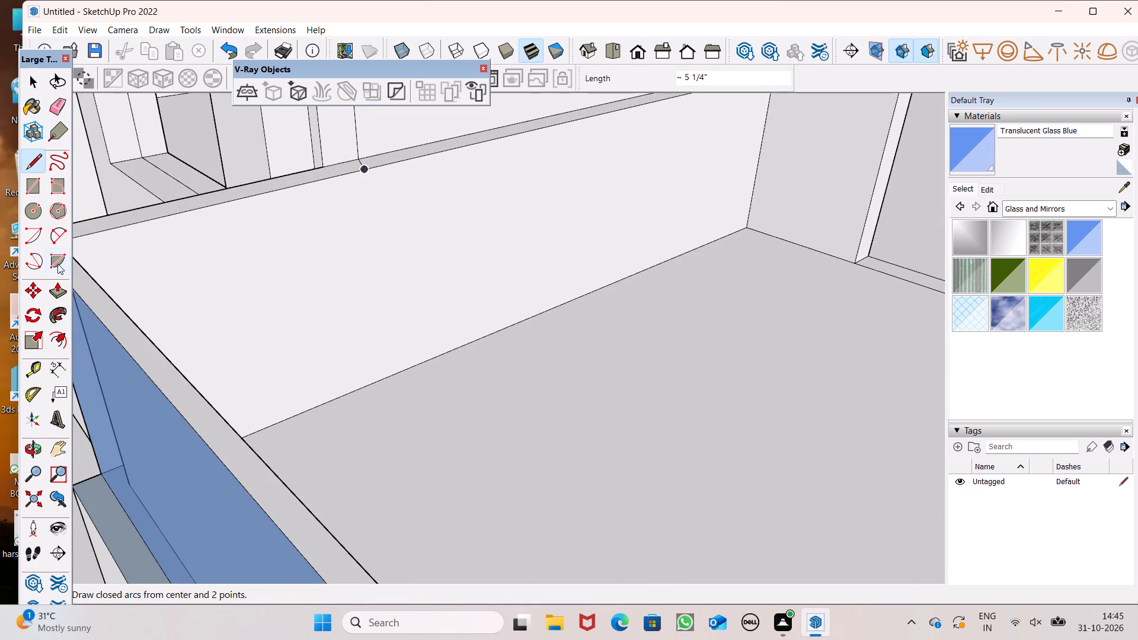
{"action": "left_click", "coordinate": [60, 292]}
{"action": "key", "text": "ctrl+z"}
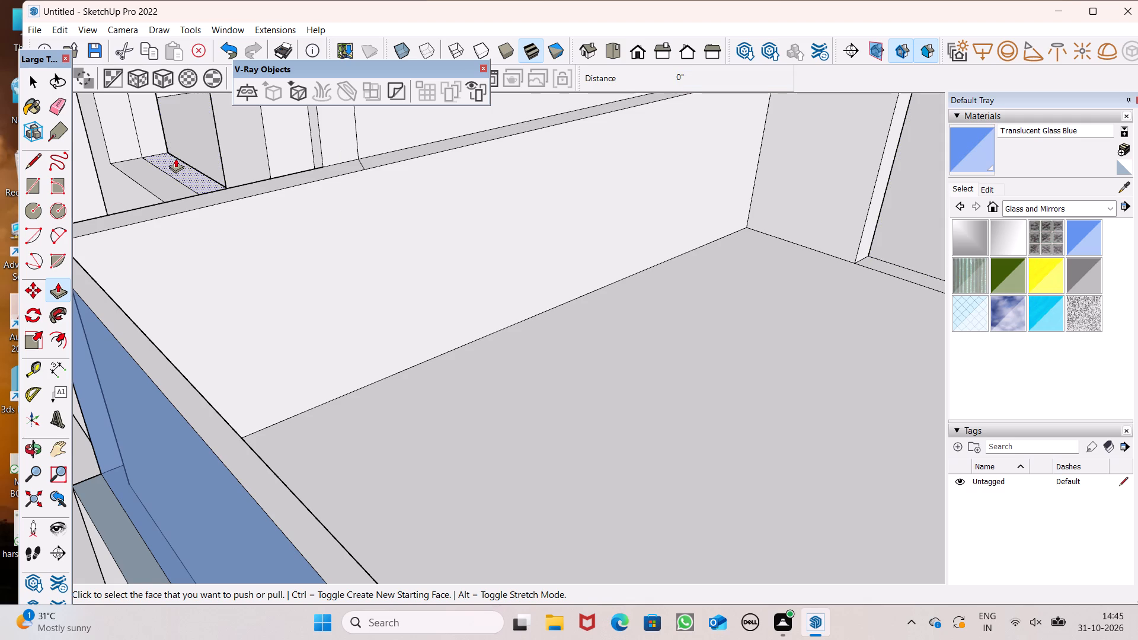
Draw a line about 4 7/8" long across the top of the upper balcony's tower-side parapet, starting at the wall corner.
{"action": "key", "text": "space"}
{"action": "left_click_drag", "start_coordinate": [55, 175], "coordinate": [89, 182]}
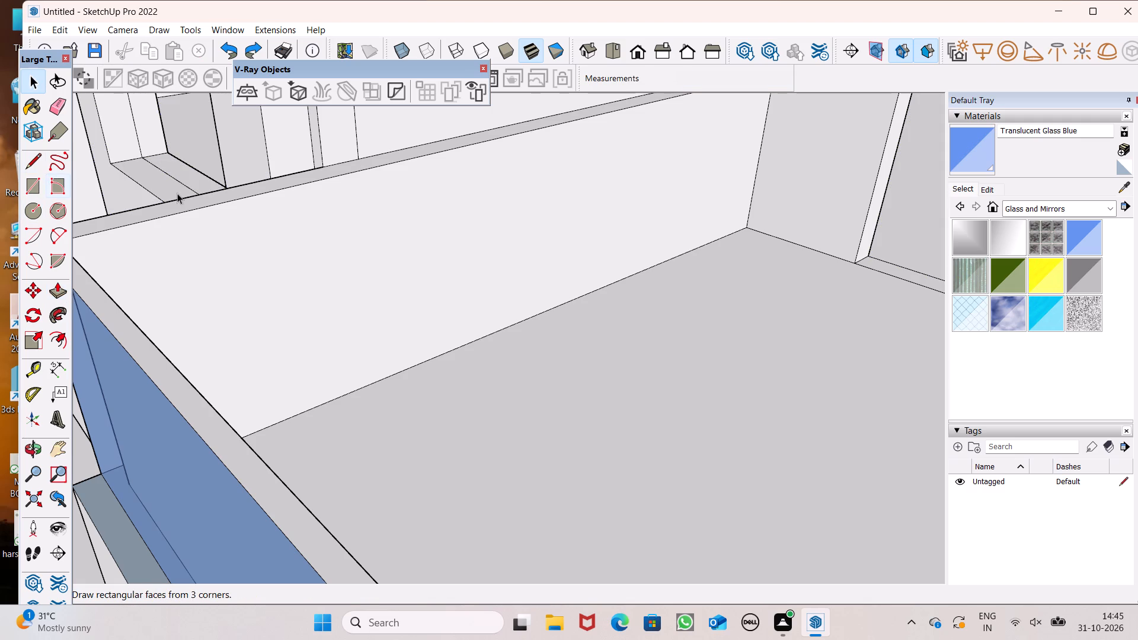
{"action": "left_click", "coordinate": [30, 158]}
{"action": "scroll", "coordinate": [349, 140], "scroll_direction": "up", "scroll_amount": 7}
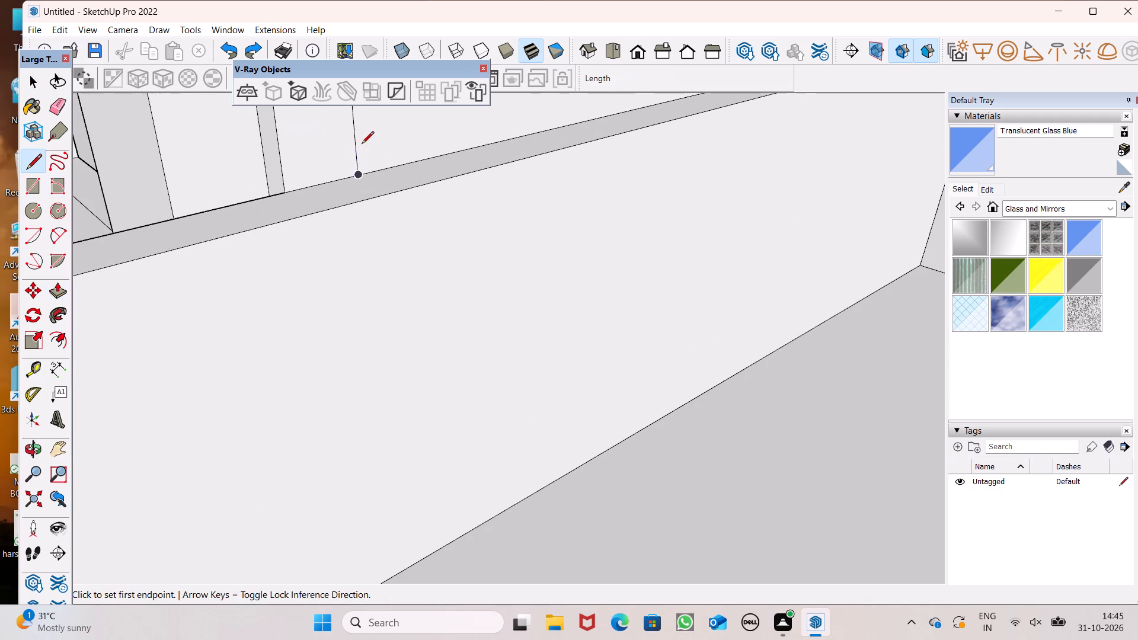
{"action": "left_click", "coordinate": [354, 177]}
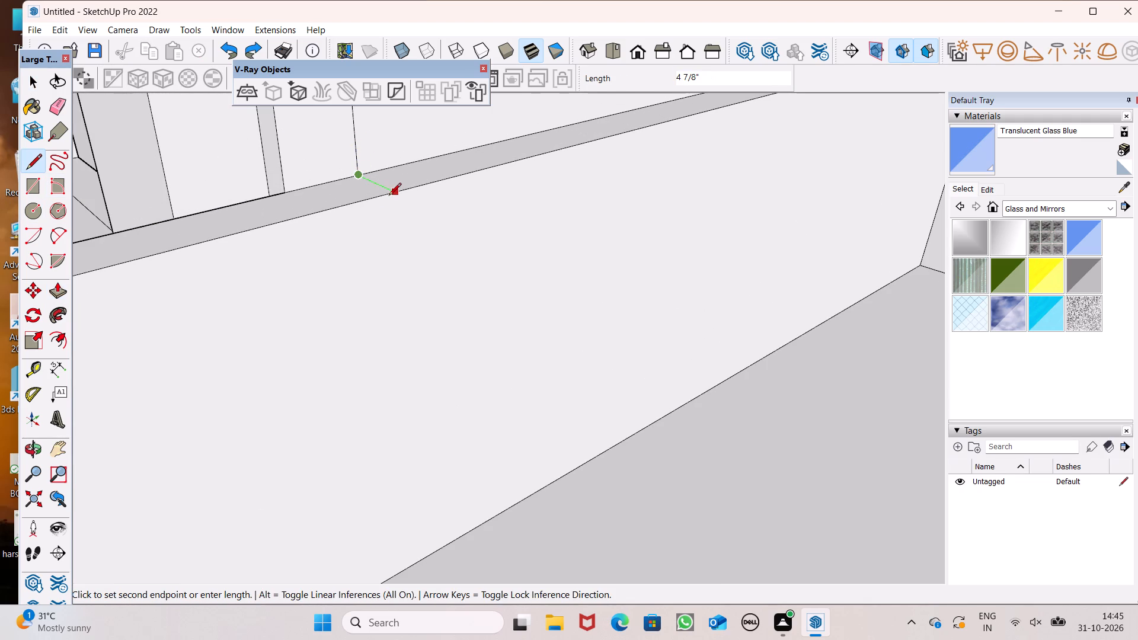
{"action": "left_click", "coordinate": [389, 196]}
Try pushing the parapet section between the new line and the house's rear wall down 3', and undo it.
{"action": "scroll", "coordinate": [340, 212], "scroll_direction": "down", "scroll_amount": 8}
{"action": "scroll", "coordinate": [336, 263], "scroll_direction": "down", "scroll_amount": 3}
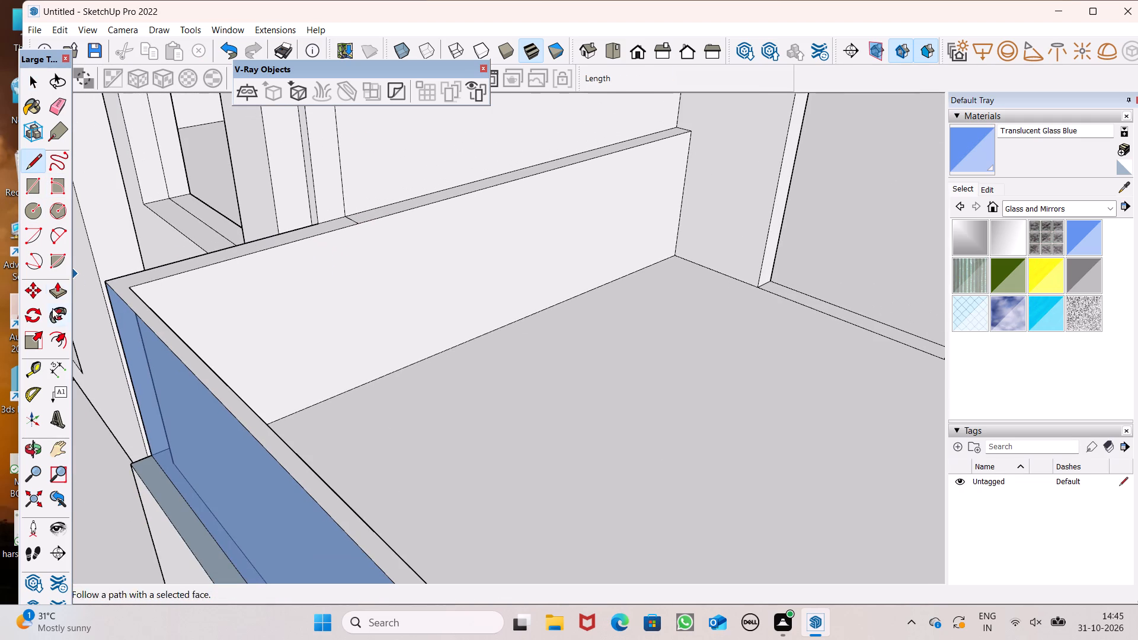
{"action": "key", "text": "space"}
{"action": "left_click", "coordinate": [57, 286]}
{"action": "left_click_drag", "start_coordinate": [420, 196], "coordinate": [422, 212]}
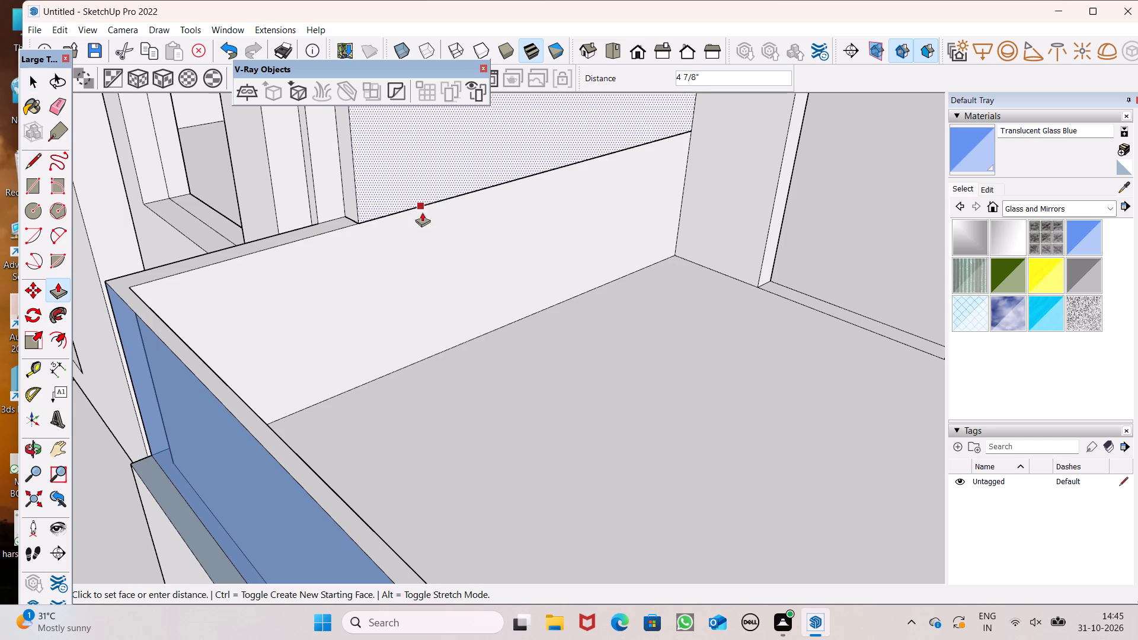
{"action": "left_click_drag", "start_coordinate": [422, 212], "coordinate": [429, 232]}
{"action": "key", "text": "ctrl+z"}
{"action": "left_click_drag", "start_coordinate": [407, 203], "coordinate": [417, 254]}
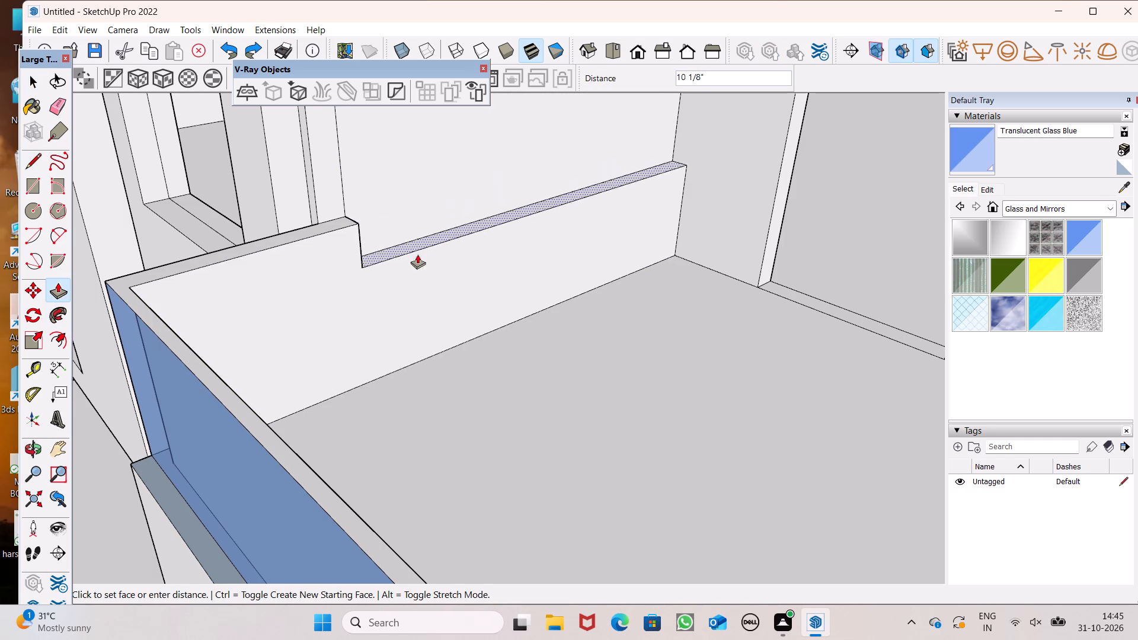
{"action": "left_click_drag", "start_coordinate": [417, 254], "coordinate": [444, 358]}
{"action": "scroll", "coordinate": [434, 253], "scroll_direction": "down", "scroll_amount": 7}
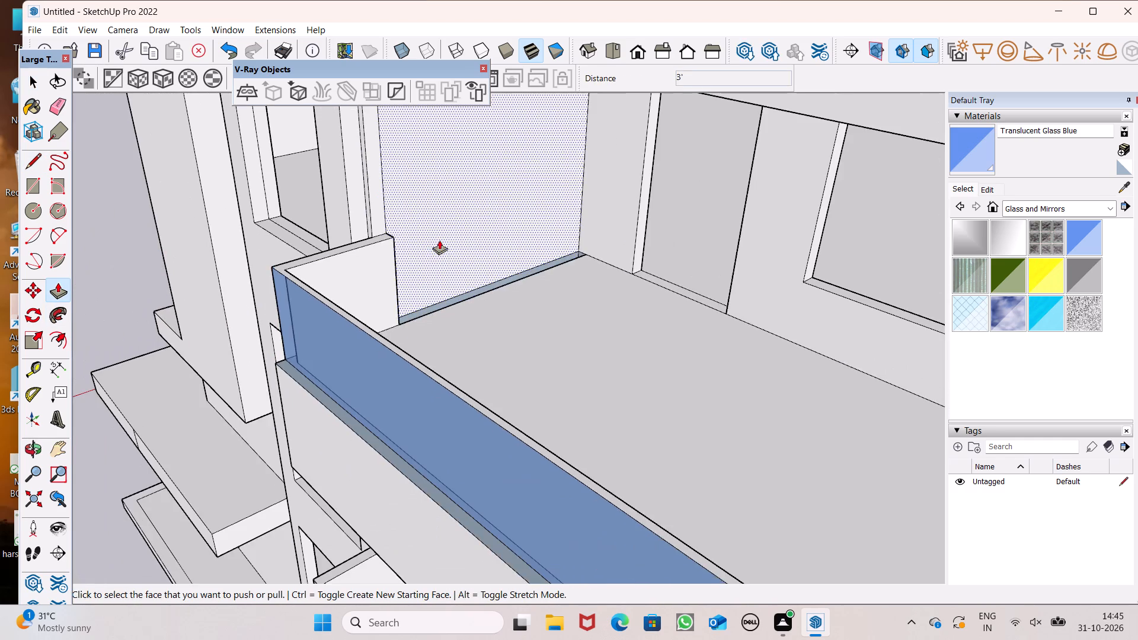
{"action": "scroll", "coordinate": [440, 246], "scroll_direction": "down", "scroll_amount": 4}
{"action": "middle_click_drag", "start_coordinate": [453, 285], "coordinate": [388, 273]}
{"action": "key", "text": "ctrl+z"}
Push the upper balcony's tower-side parapet section behind the line down to about floor level, finishing with a push of about 1 1/4".
{"action": "scroll", "coordinate": [396, 278], "scroll_direction": "up", "scroll_amount": 2, "text": "ctrl"}
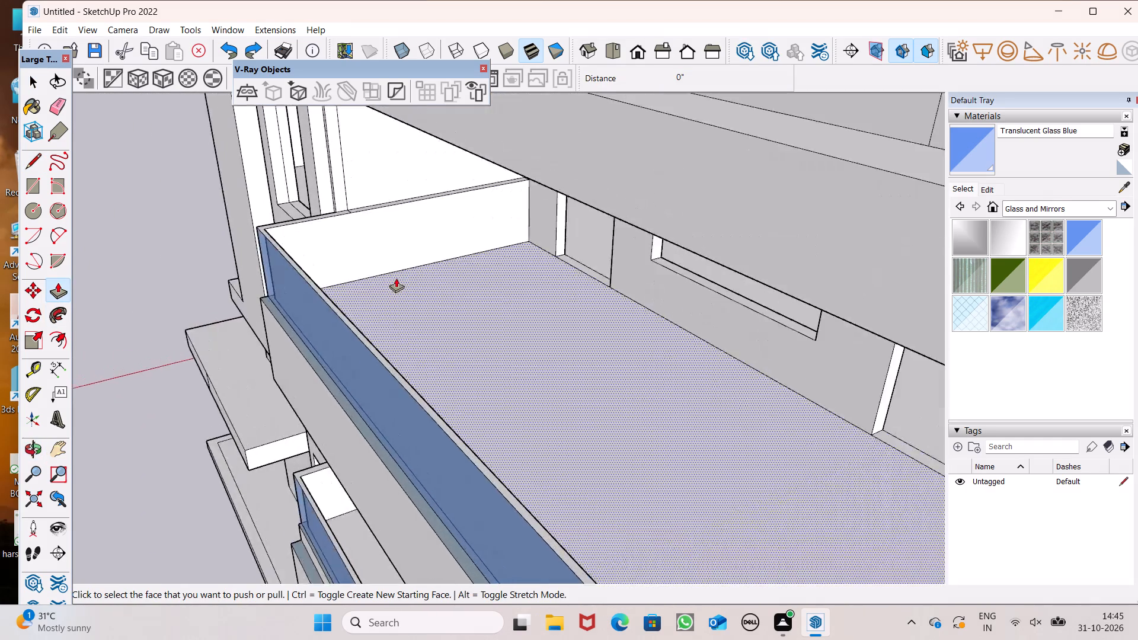
{"action": "scroll", "coordinate": [396, 278], "scroll_direction": "up", "scroll_amount": 6, "text": "ctrl"}
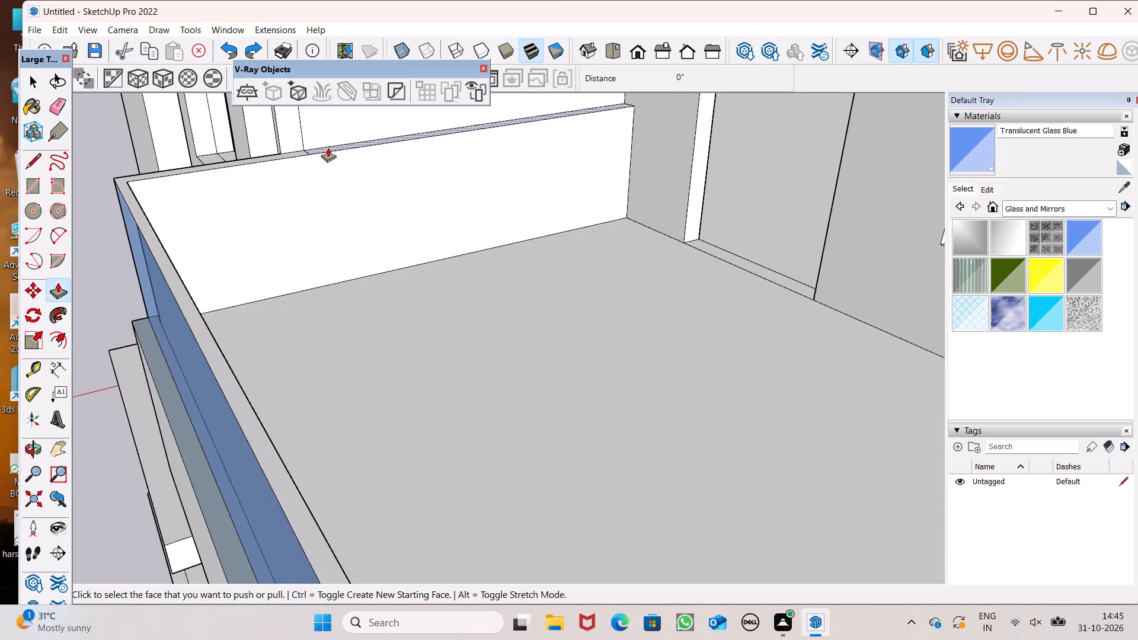
{"action": "left_click_drag", "start_coordinate": [328, 148], "coordinate": [372, 271]}
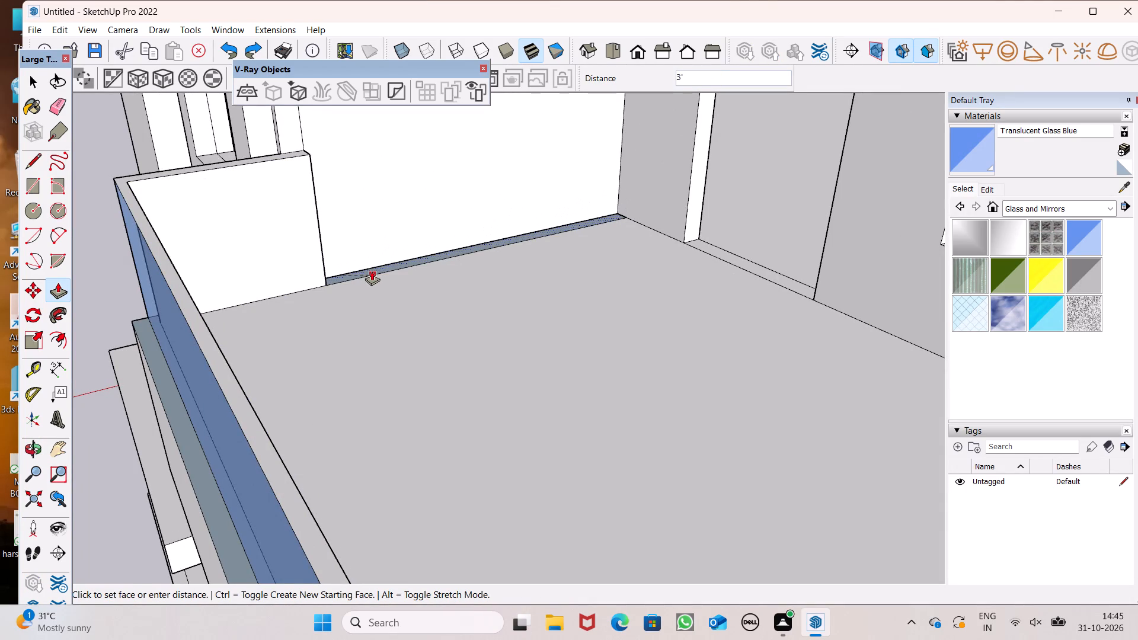
{"action": "left_click_drag", "start_coordinate": [372, 271], "coordinate": [365, 265]}
{"action": "left_click", "coordinate": [365, 265]}
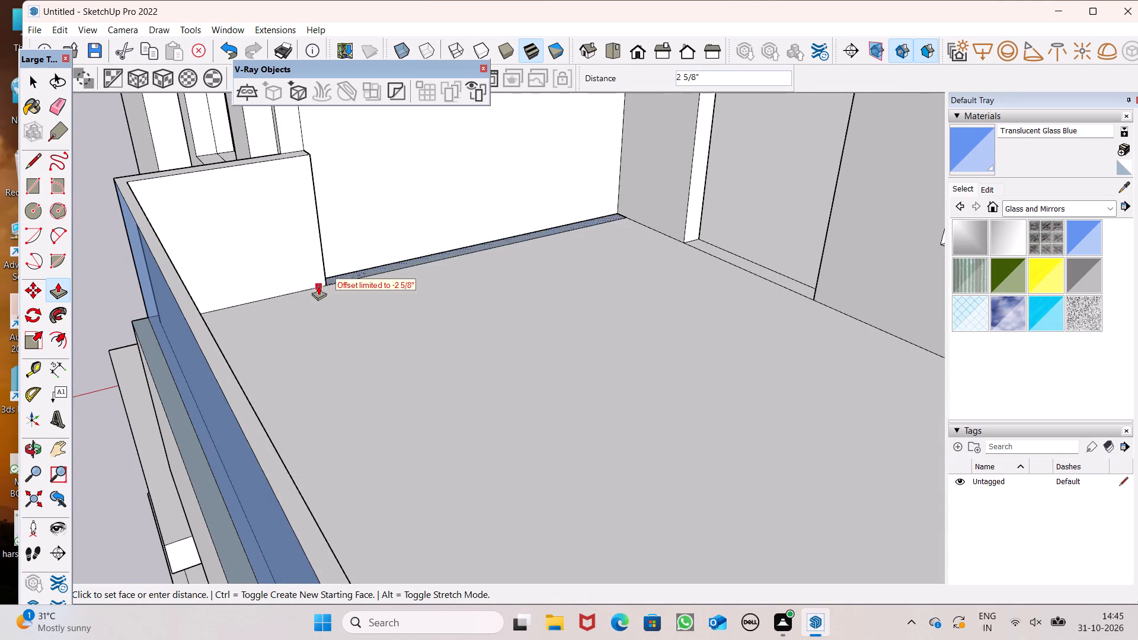
{"action": "scroll", "coordinate": [318, 284], "scroll_direction": "up", "scroll_amount": 6}
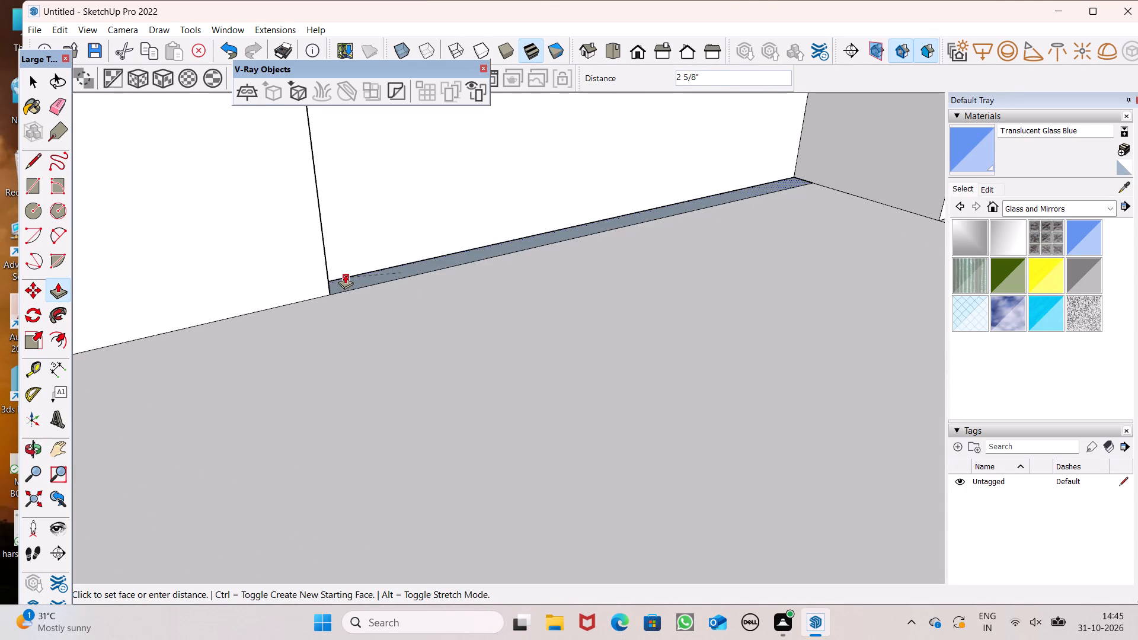
{"action": "left_click", "coordinate": [338, 271]}
Draw a line about 5" long across the top of the lower balcony's tower-side parapet, starting at the wall corner.
{"action": "scroll", "coordinate": [367, 215], "scroll_direction": "down", "scroll_amount": 4}
{"action": "middle_click_drag", "start_coordinate": [554, 292], "coordinate": [577, 278]}
{"action": "scroll", "coordinate": [458, 241], "scroll_direction": "down", "scroll_amount": 13}
{"action": "middle_click_drag", "start_coordinate": [408, 309], "coordinate": [523, 290]}
{"action": "scroll", "coordinate": [401, 236], "scroll_direction": "down", "scroll_amount": 5}
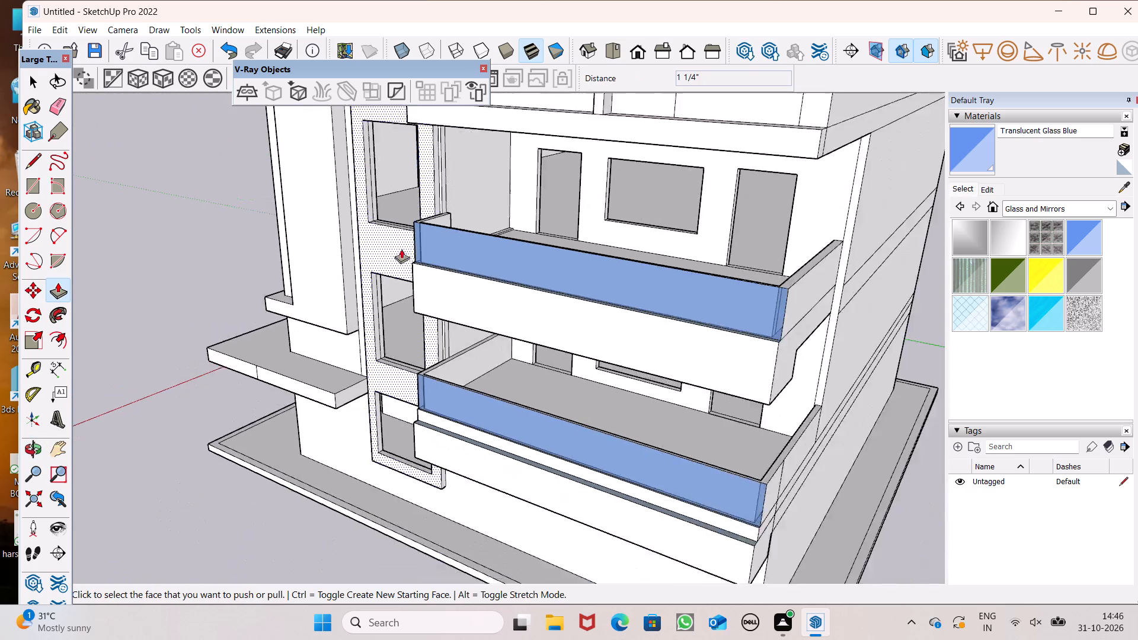
{"action": "scroll", "coordinate": [401, 249], "scroll_direction": "down", "scroll_amount": 1}
{"action": "middle_click_drag", "start_coordinate": [447, 338], "coordinate": [433, 296]}
{"action": "scroll", "coordinate": [444, 299], "scroll_direction": "up", "scroll_amount": 9}
{"action": "middle_click_drag", "start_coordinate": [440, 359], "coordinate": [412, 379]}
{"action": "scroll", "coordinate": [391, 367], "scroll_direction": "up", "scroll_amount": 2}
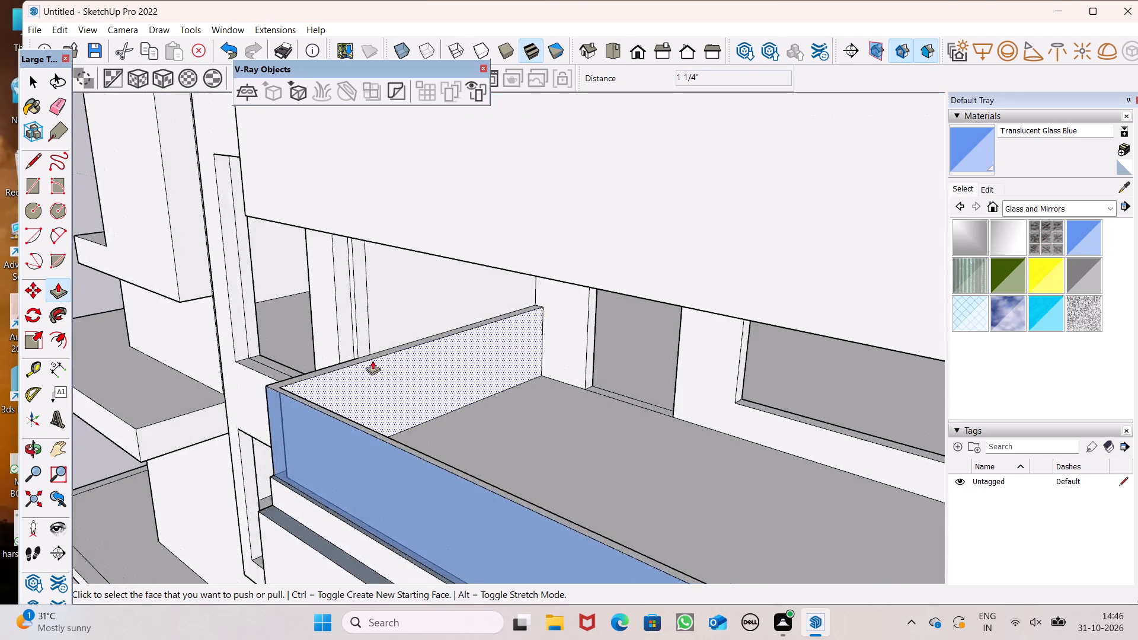
{"action": "scroll", "coordinate": [372, 360], "scroll_direction": "up", "scroll_amount": 4}
{"action": "left_click", "coordinate": [38, 152]}
{"action": "scroll", "coordinate": [375, 300], "scroll_direction": "up", "scroll_amount": 6}
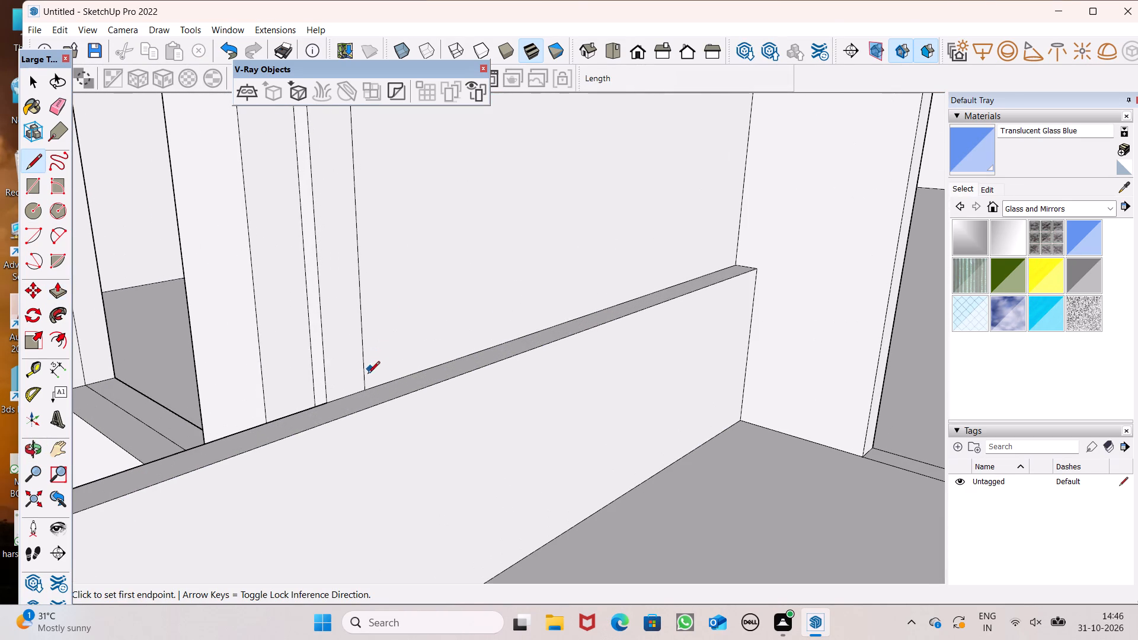
{"action": "left_click_drag", "start_coordinate": [366, 385], "coordinate": [366, 400]}
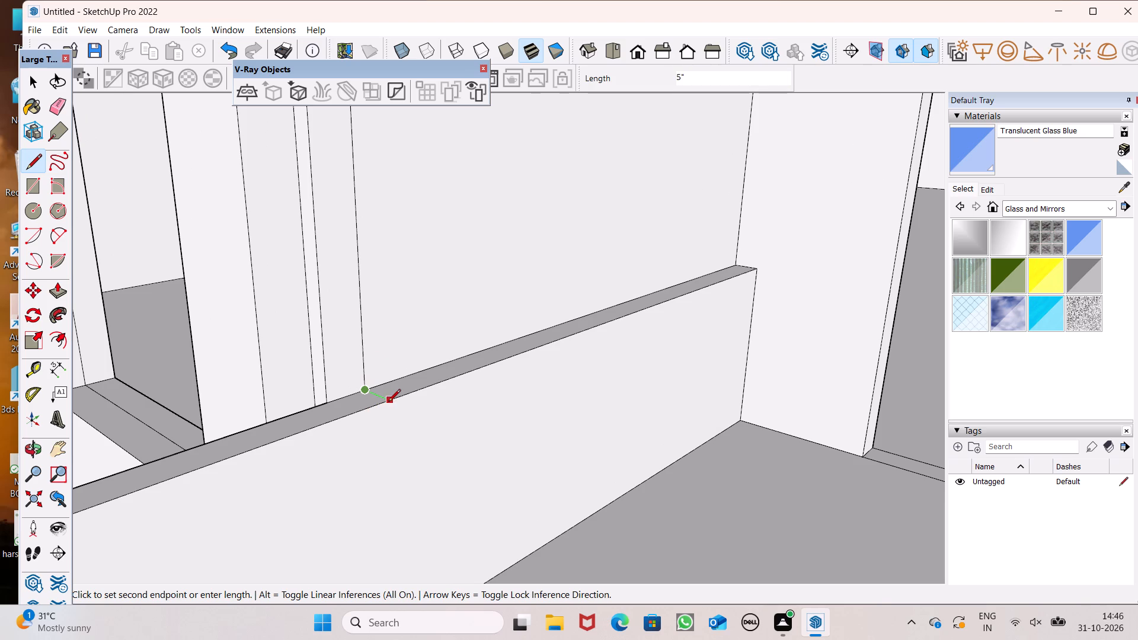
{"action": "left_click", "coordinate": [388, 402]}
{"action": "key", "text": "space"}
Push the lower balcony's tower-side parapet section behind the new line down 3' to the balcony floor.
{"action": "scroll", "coordinate": [372, 347], "scroll_direction": "down", "scroll_amount": 13}
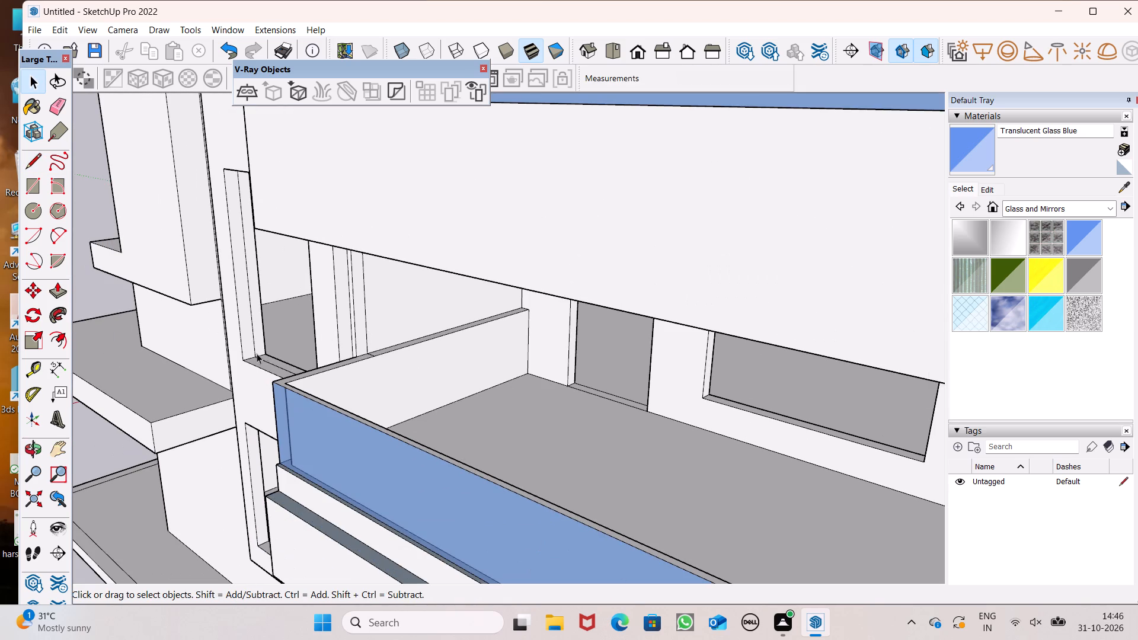
{"action": "left_click", "coordinate": [59, 293]}
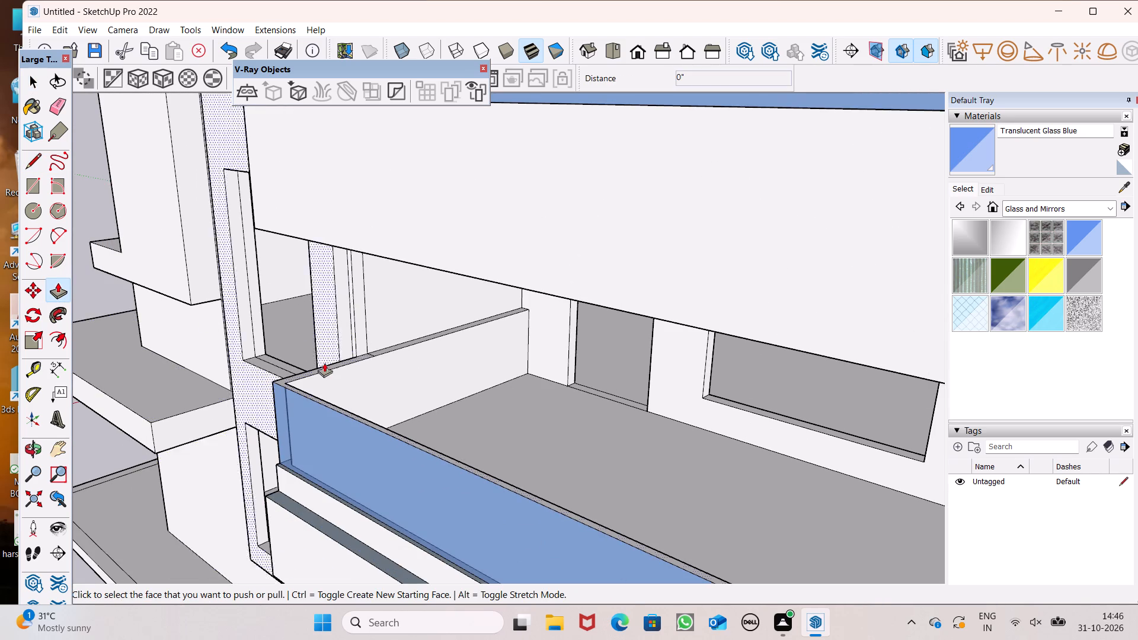
{"action": "scroll", "coordinate": [362, 375], "scroll_direction": "up", "scroll_amount": 7}
{"action": "left_click_drag", "start_coordinate": [339, 316], "coordinate": [383, 427]}
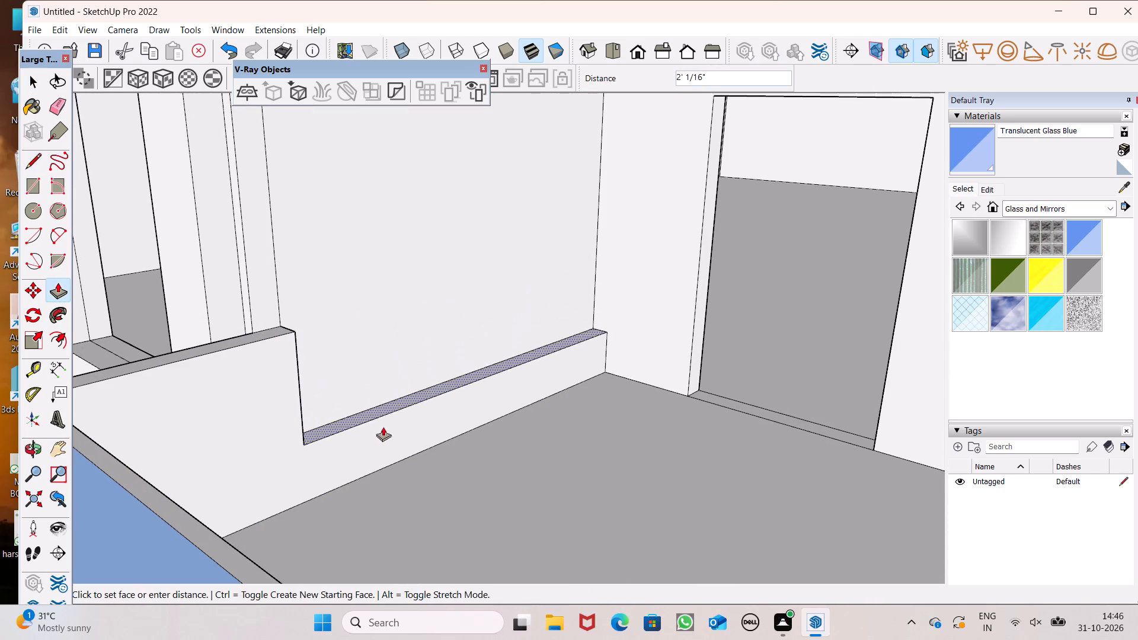
{"action": "left_click_drag", "start_coordinate": [383, 427], "coordinate": [411, 465]}
Paint the floor strip left under the lower balcony's removed parapet section with white Color M00 from the Colors materials.
{"action": "middle_click_drag", "start_coordinate": [405, 482], "coordinate": [539, 607]}
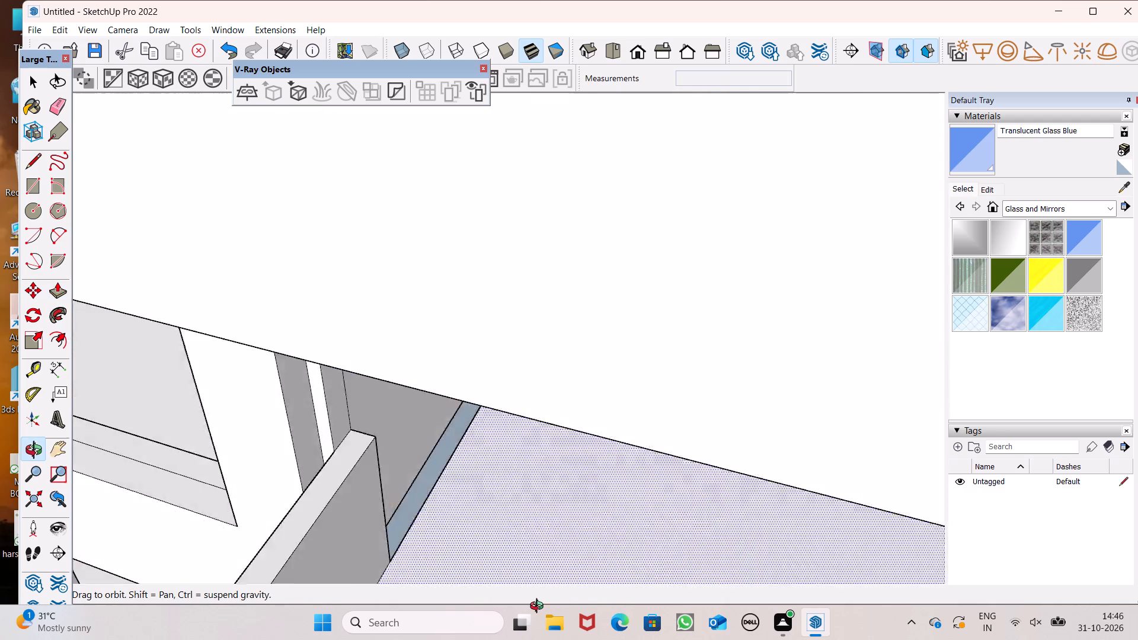
{"action": "middle_click_drag", "start_coordinate": [539, 607], "coordinate": [537, 484]}
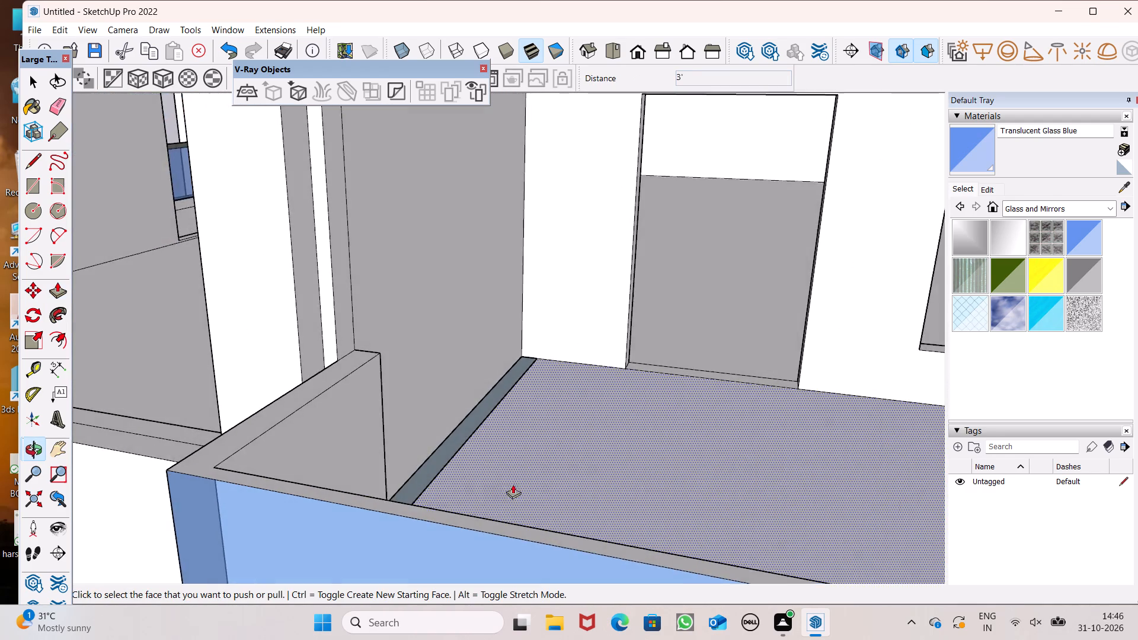
{"action": "scroll", "coordinate": [471, 484], "scroll_direction": "up", "scroll_amount": 10}
{"action": "middle_click_drag", "start_coordinate": [504, 484], "coordinate": [594, 394]}
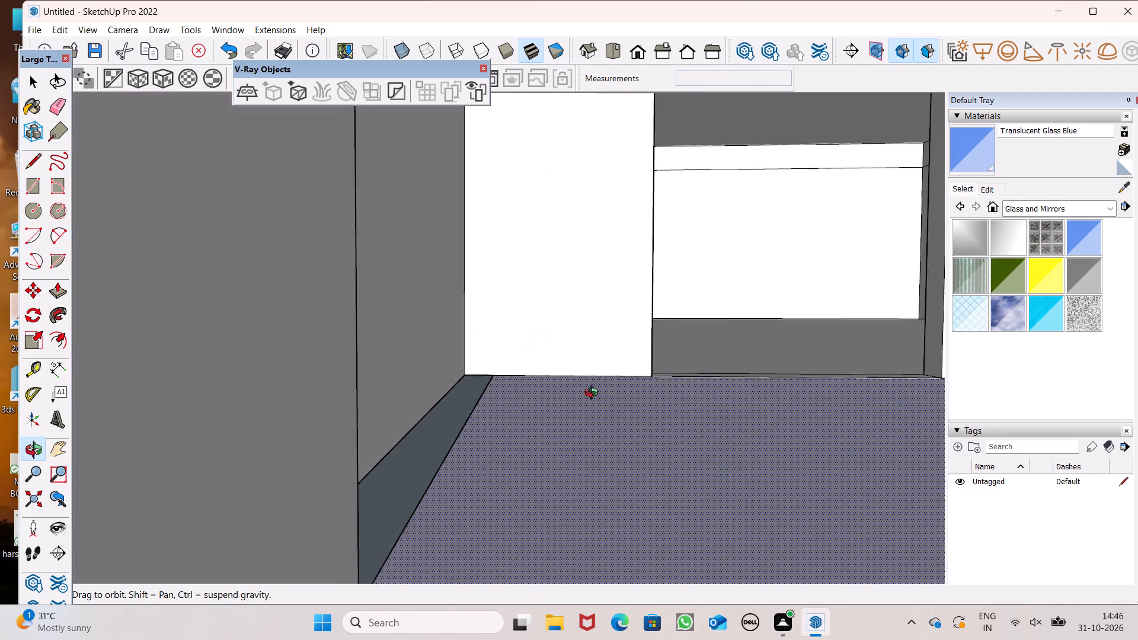
{"action": "middle_click_drag", "start_coordinate": [594, 394], "coordinate": [411, 537]}
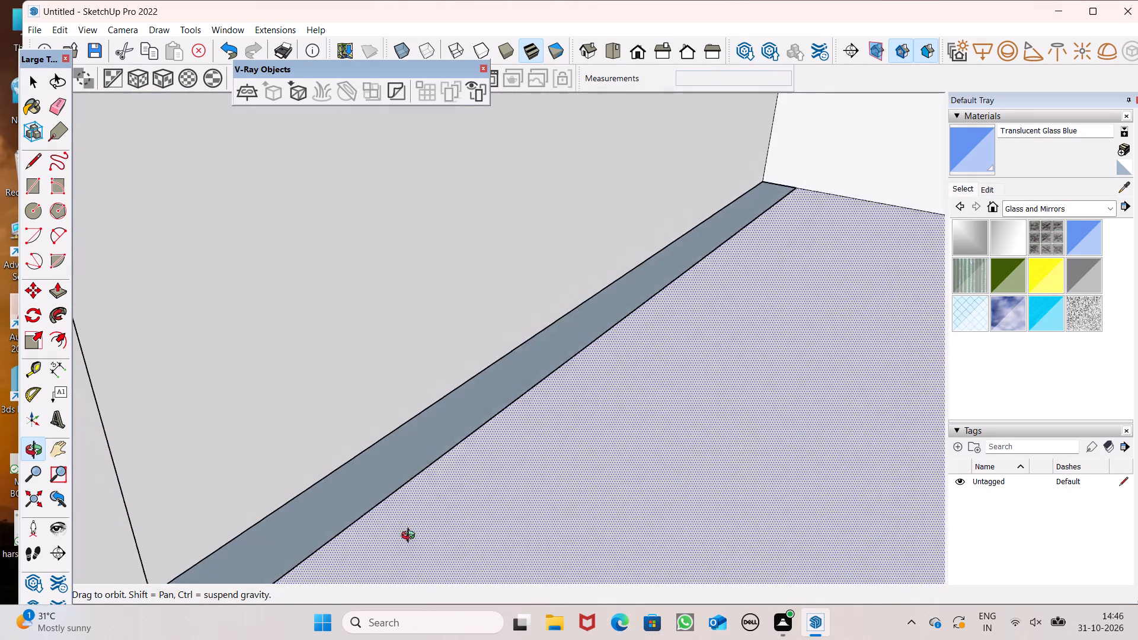
{"action": "middle_click_drag", "start_coordinate": [411, 537], "coordinate": [423, 497]}
{"action": "scroll", "coordinate": [402, 417], "scroll_direction": "up", "scroll_amount": 9}
{"action": "middle_click_drag", "start_coordinate": [538, 505], "coordinate": [532, 490]}
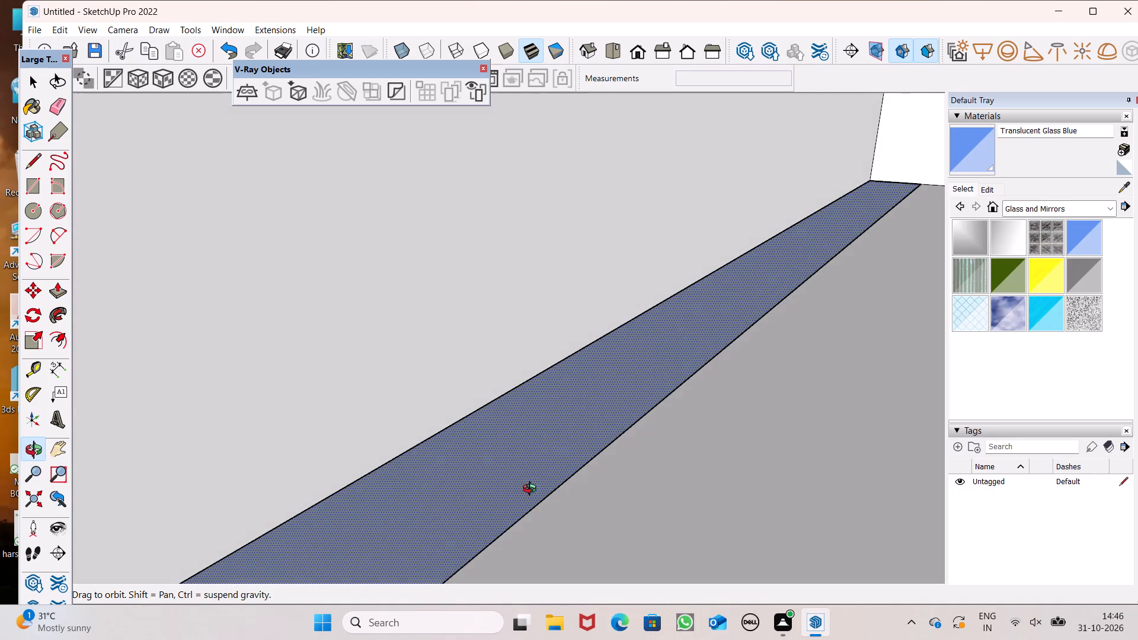
{"action": "middle_click_drag", "start_coordinate": [532, 490], "coordinate": [531, 486]}
{"action": "scroll", "coordinate": [532, 489], "scroll_direction": "up", "scroll_amount": 1}
{"action": "left_click", "coordinate": [1016, 205]}
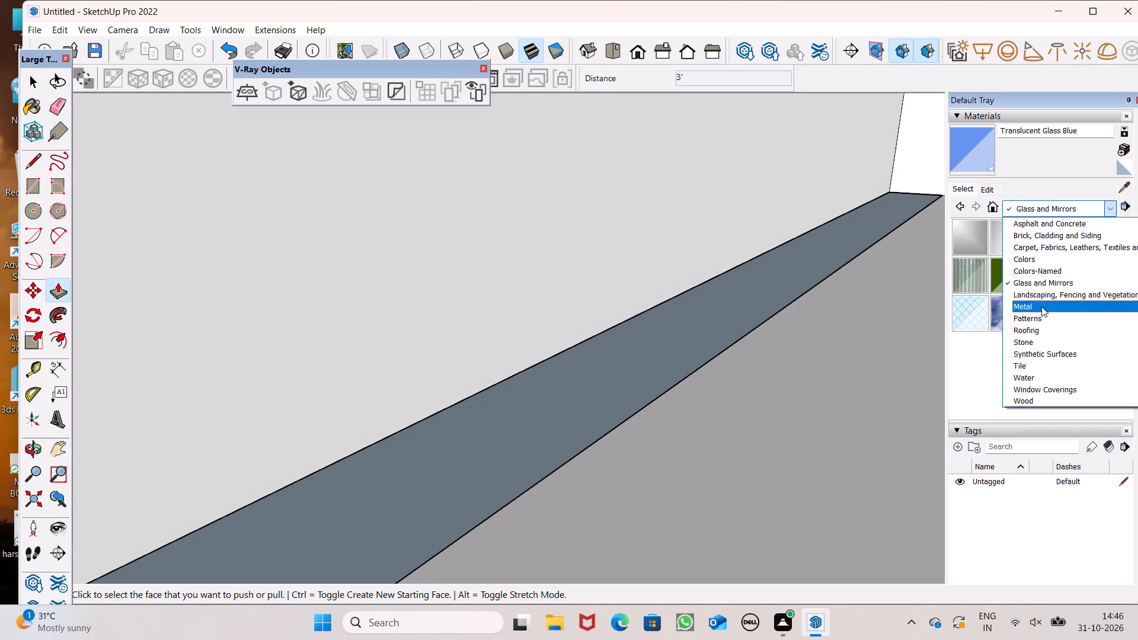
{"action": "left_click", "coordinate": [1025, 261]}
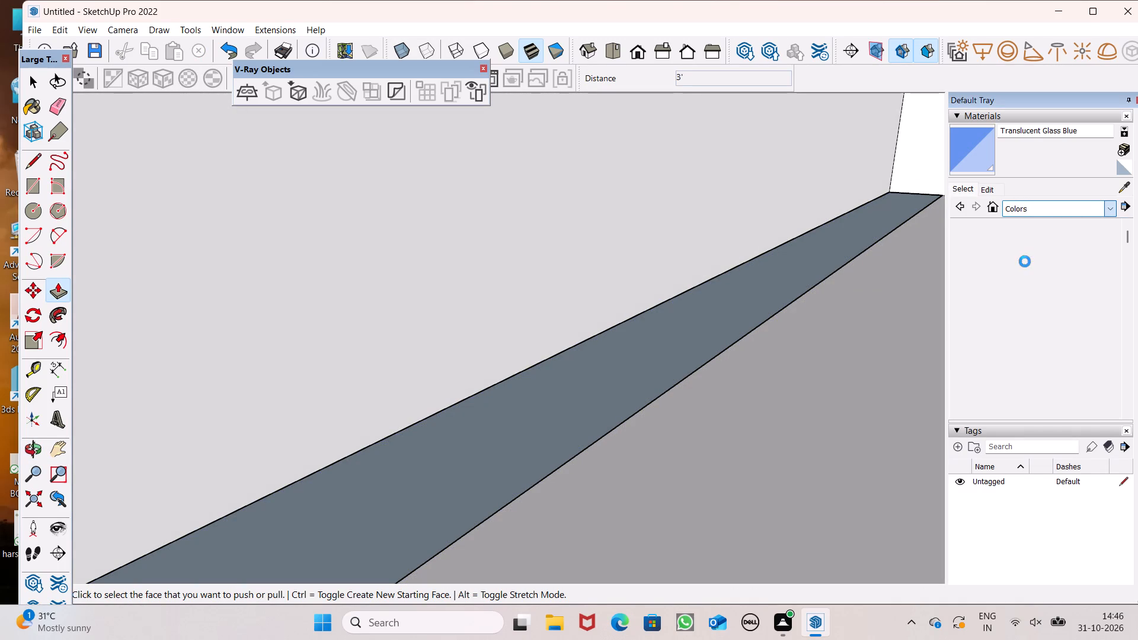
{"action": "scroll", "coordinate": [986, 316], "scroll_direction": "down", "scroll_amount": 14}
{"action": "scroll", "coordinate": [976, 308], "scroll_direction": "up", "scroll_amount": 2}
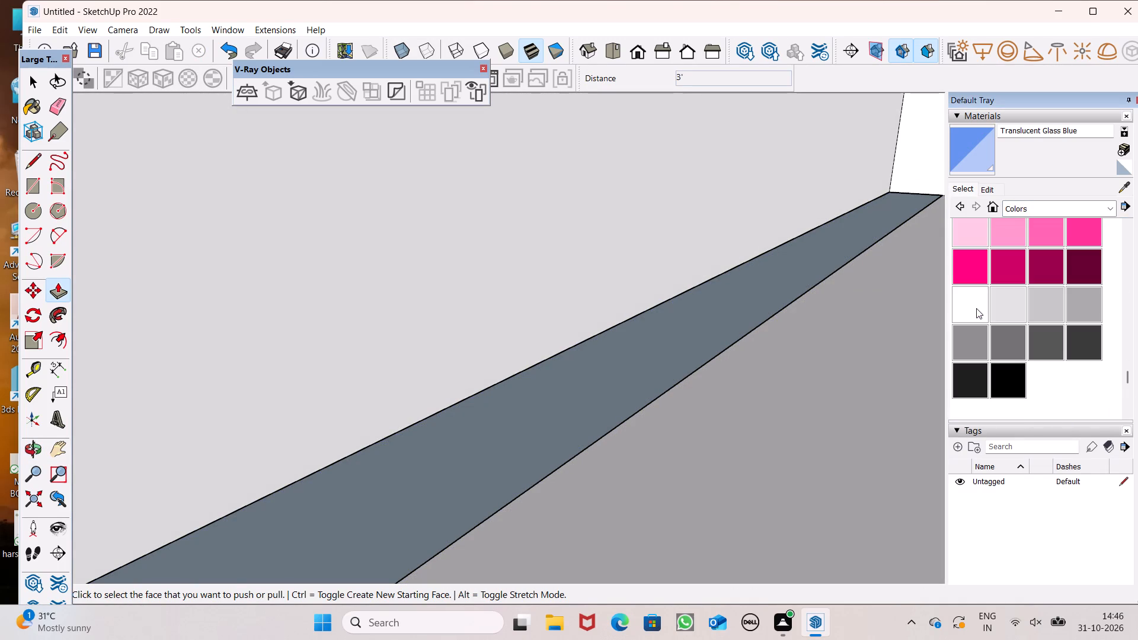
{"action": "left_click", "coordinate": [976, 308]}
{"action": "left_click", "coordinate": [557, 400]}
Examine the two side balconies and their cut-back tower-side parapets from the side, from above and from the front.
{"action": "scroll", "coordinate": [555, 377], "scroll_direction": "down", "scroll_amount": 14}
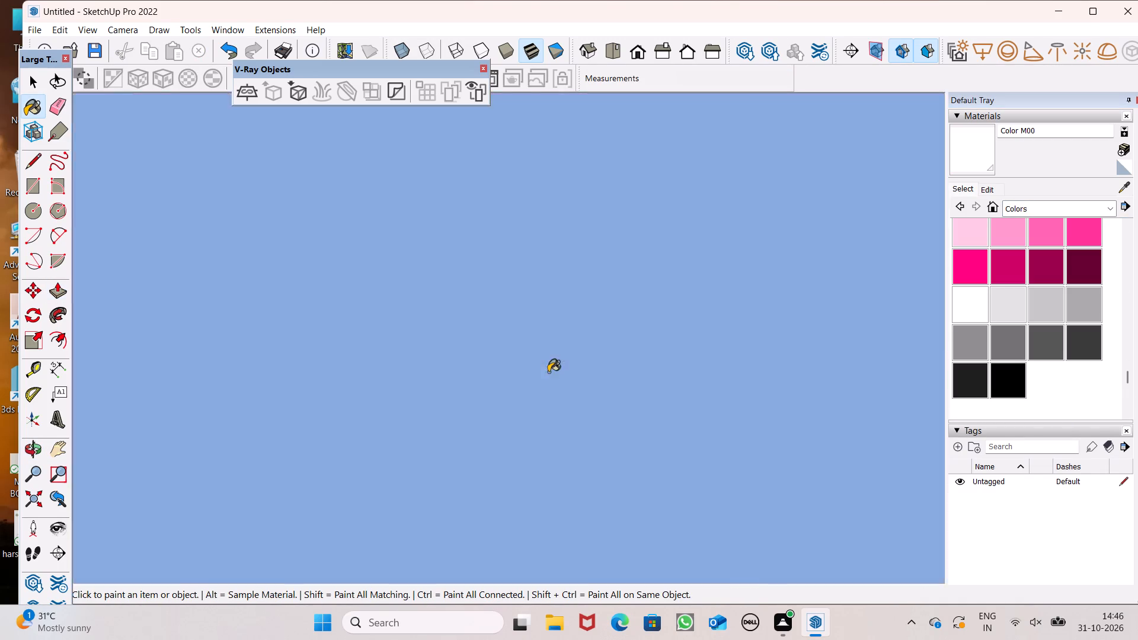
{"action": "scroll", "coordinate": [548, 372], "scroll_direction": "down", "scroll_amount": 4}
{"action": "left_click", "coordinate": [685, 48]}
{"action": "scroll", "coordinate": [688, 179], "scroll_direction": "down", "scroll_amount": 5}
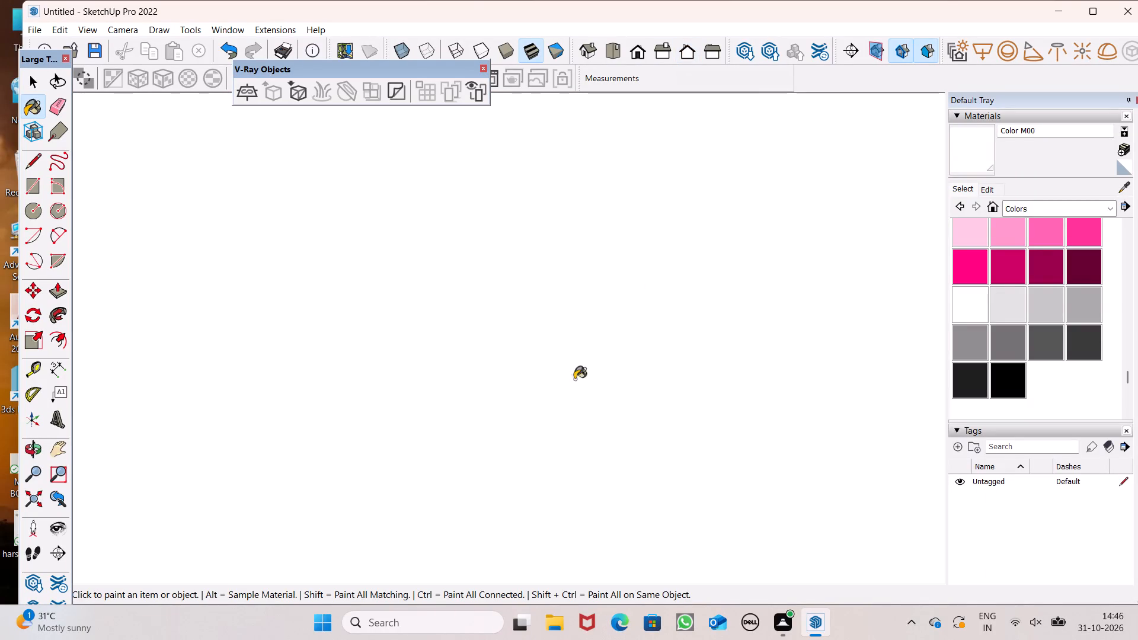
{"action": "scroll", "coordinate": [574, 379], "scroll_direction": "down", "scroll_amount": 20}
{"action": "scroll", "coordinate": [574, 379], "scroll_direction": "down", "scroll_amount": 10}
{"action": "scroll", "coordinate": [530, 288], "scroll_direction": "up", "scroll_amount": 3}
{"action": "scroll", "coordinate": [530, 288], "scroll_direction": "down", "scroll_amount": 6}
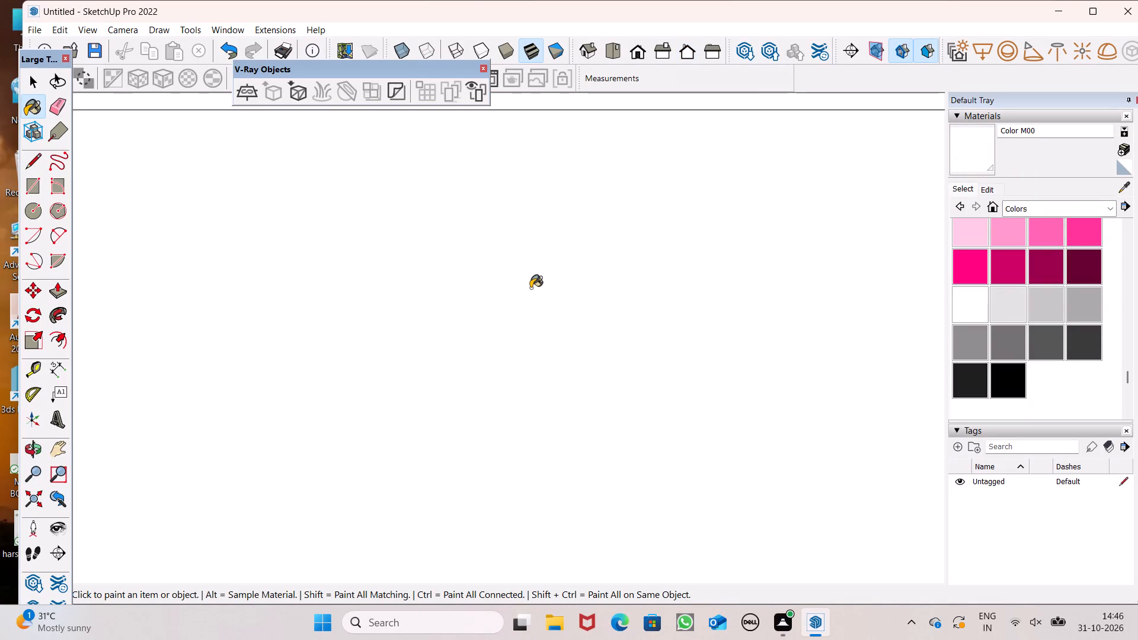
{"action": "scroll", "coordinate": [530, 288], "scroll_direction": "down", "scroll_amount": 20}
{"action": "scroll", "coordinate": [530, 288], "scroll_direction": "down", "scroll_amount": 11}
{"action": "middle_click_drag", "start_coordinate": [610, 339], "coordinate": [335, 636]}
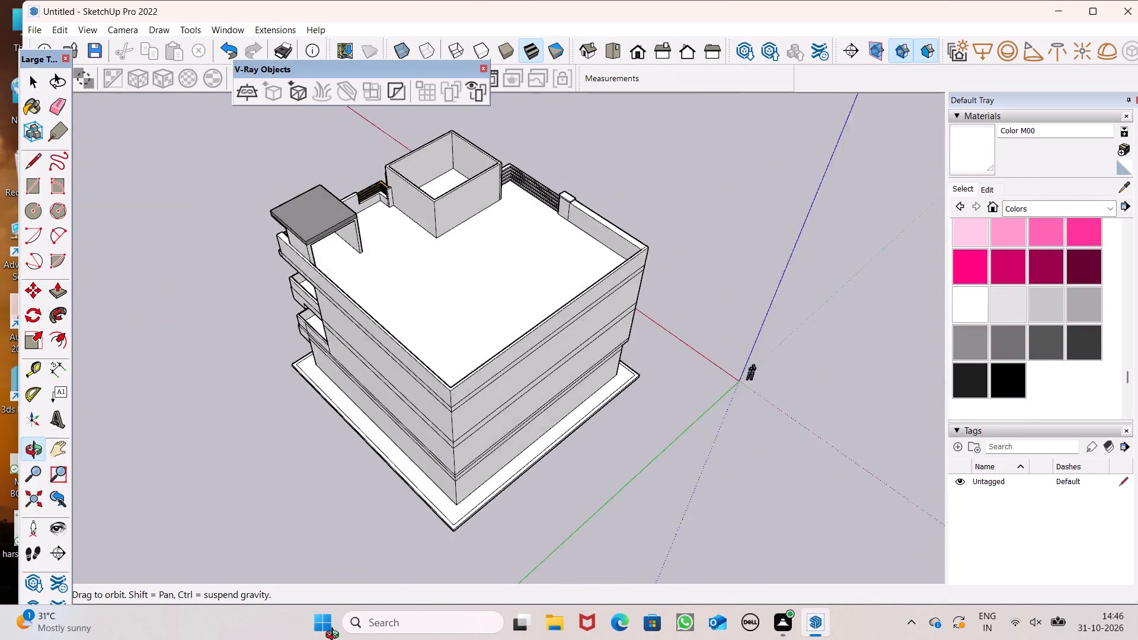
{"action": "middle_click_drag", "start_coordinate": [335, 636], "coordinate": [816, 473]}
{"action": "scroll", "coordinate": [644, 409], "scroll_direction": "up", "scroll_amount": 5}
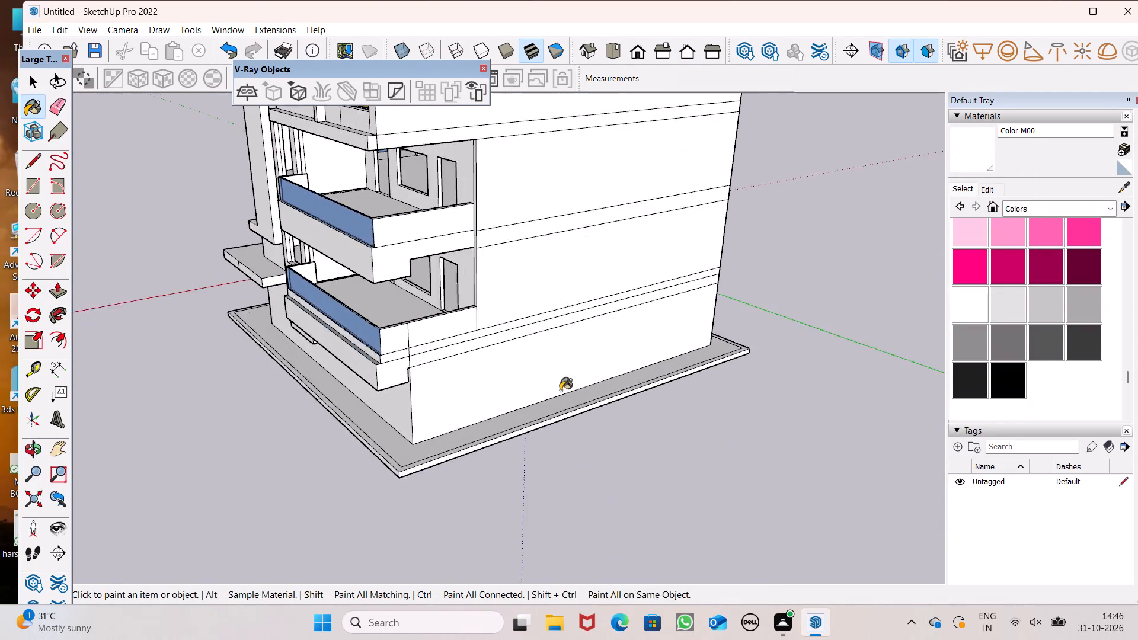
{"action": "scroll", "coordinate": [560, 391], "scroll_direction": "up", "scroll_amount": 2}
{"action": "scroll", "coordinate": [510, 283], "scroll_direction": "down", "scroll_amount": 6}
{"action": "middle_click_drag", "start_coordinate": [500, 292], "coordinate": [608, 340]}
{"action": "scroll", "coordinate": [571, 333], "scroll_direction": "up", "scroll_amount": 8}
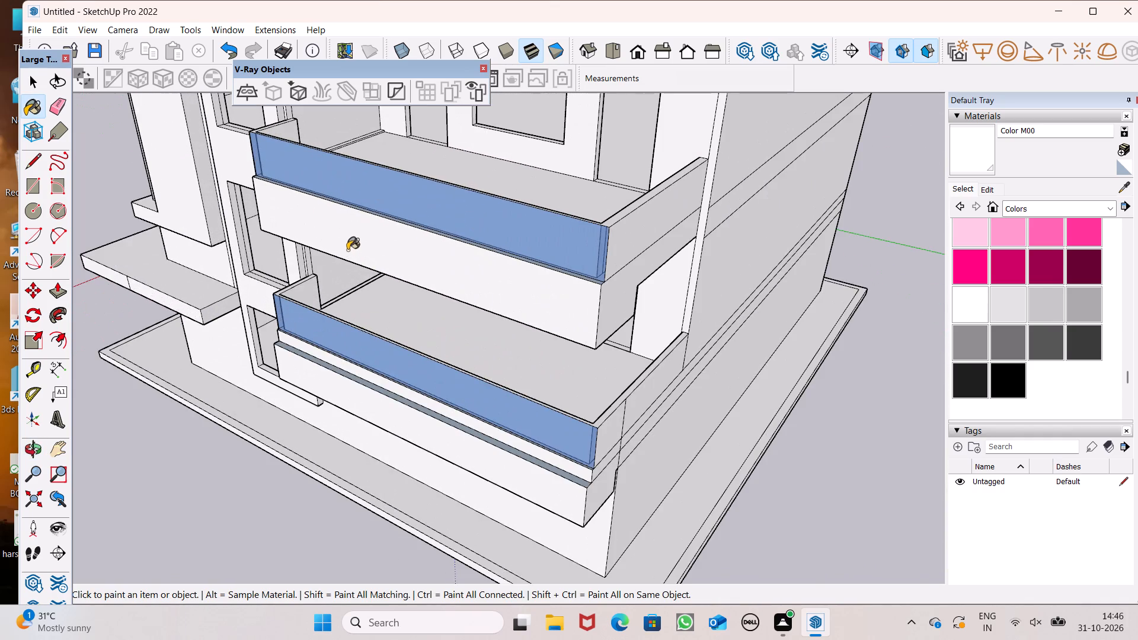
{"action": "scroll", "coordinate": [351, 222], "scroll_direction": "up", "scroll_amount": 8}
{"action": "scroll", "coordinate": [319, 107], "scroll_direction": "down", "scroll_amount": 7}
{"action": "middle_click_drag", "start_coordinate": [350, 156], "coordinate": [381, 313]}
{"action": "scroll", "coordinate": [257, 177], "scroll_direction": "up", "scroll_amount": 3}
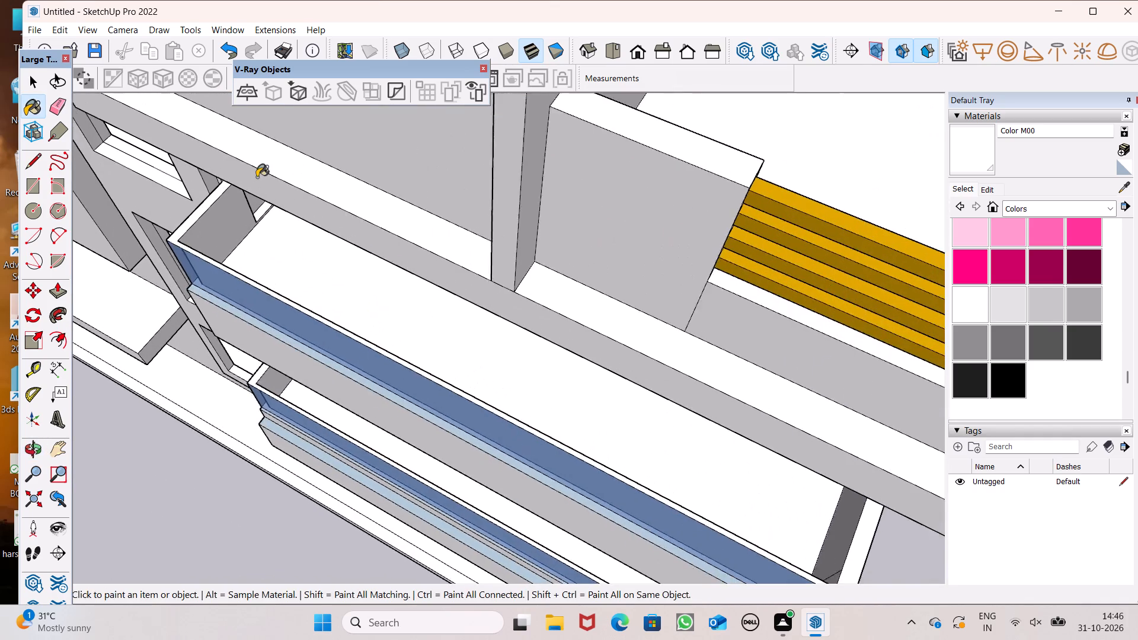
{"action": "scroll", "coordinate": [257, 177], "scroll_direction": "up", "scroll_amount": 1}
{"action": "middle_click_drag", "start_coordinate": [274, 206], "coordinate": [333, 5]}
{"action": "scroll", "coordinate": [311, 326], "scroll_direction": "down", "scroll_amount": 3}
{"action": "middle_click_drag", "start_coordinate": [279, 476], "coordinate": [278, 351]}
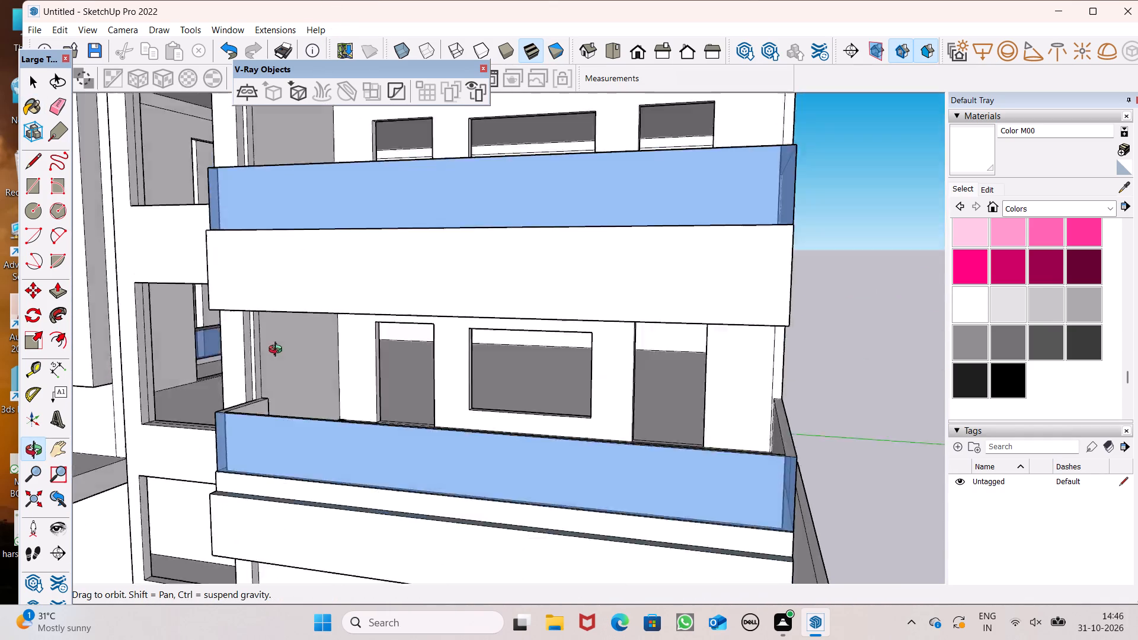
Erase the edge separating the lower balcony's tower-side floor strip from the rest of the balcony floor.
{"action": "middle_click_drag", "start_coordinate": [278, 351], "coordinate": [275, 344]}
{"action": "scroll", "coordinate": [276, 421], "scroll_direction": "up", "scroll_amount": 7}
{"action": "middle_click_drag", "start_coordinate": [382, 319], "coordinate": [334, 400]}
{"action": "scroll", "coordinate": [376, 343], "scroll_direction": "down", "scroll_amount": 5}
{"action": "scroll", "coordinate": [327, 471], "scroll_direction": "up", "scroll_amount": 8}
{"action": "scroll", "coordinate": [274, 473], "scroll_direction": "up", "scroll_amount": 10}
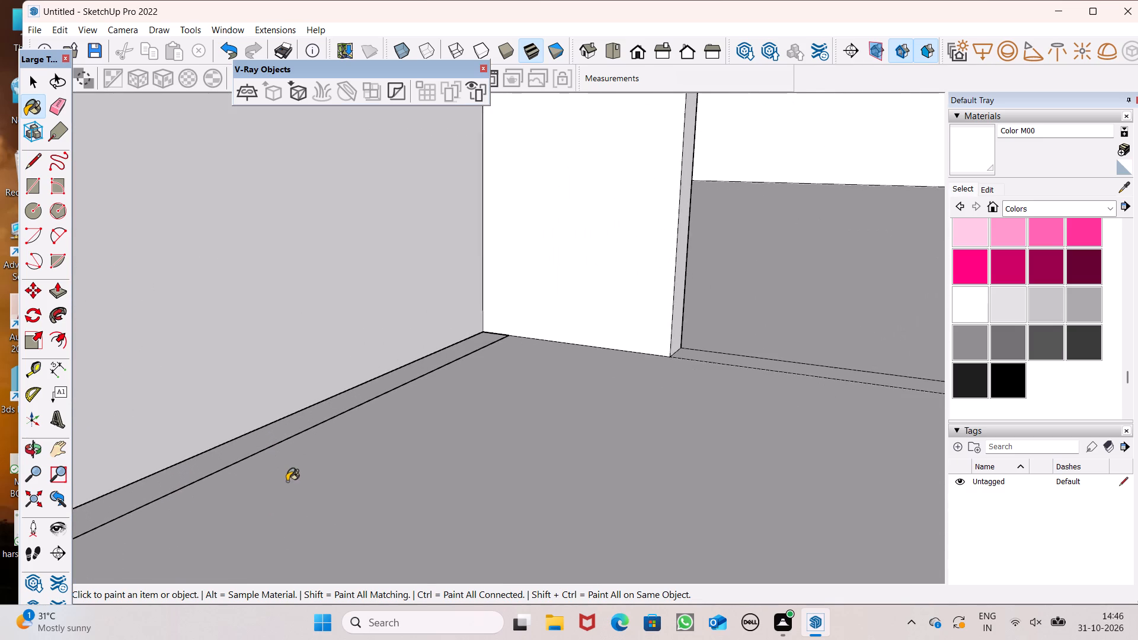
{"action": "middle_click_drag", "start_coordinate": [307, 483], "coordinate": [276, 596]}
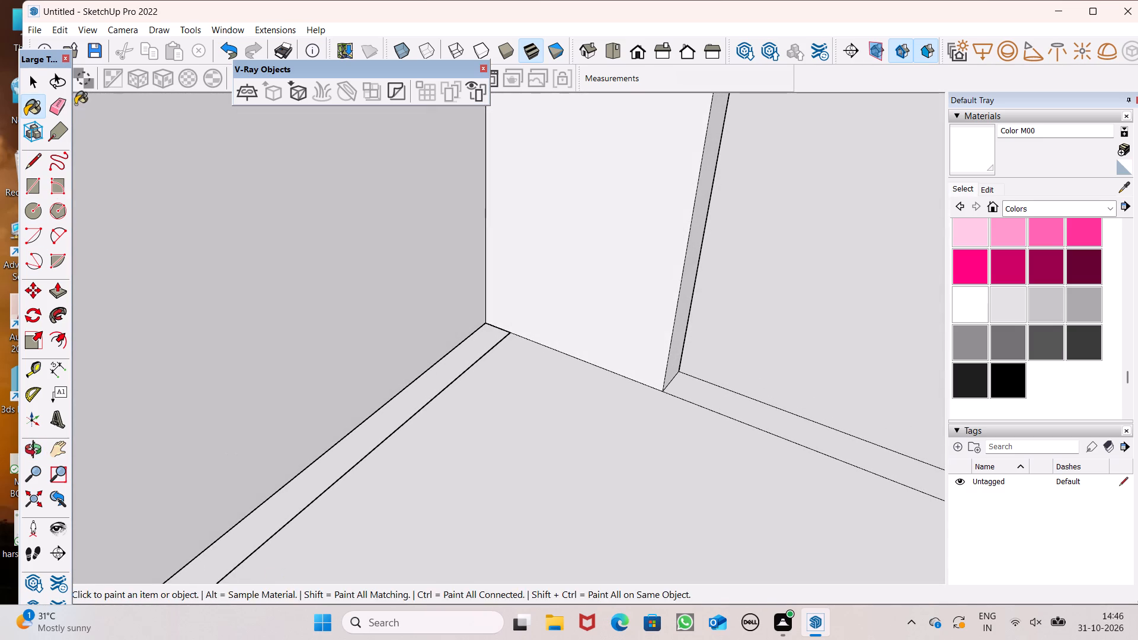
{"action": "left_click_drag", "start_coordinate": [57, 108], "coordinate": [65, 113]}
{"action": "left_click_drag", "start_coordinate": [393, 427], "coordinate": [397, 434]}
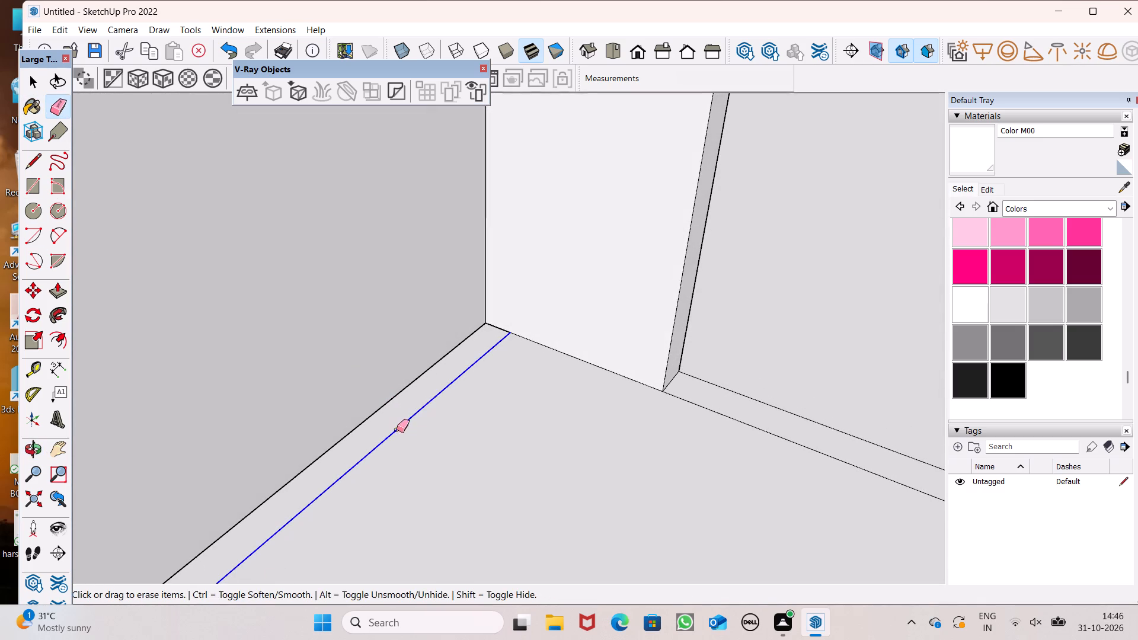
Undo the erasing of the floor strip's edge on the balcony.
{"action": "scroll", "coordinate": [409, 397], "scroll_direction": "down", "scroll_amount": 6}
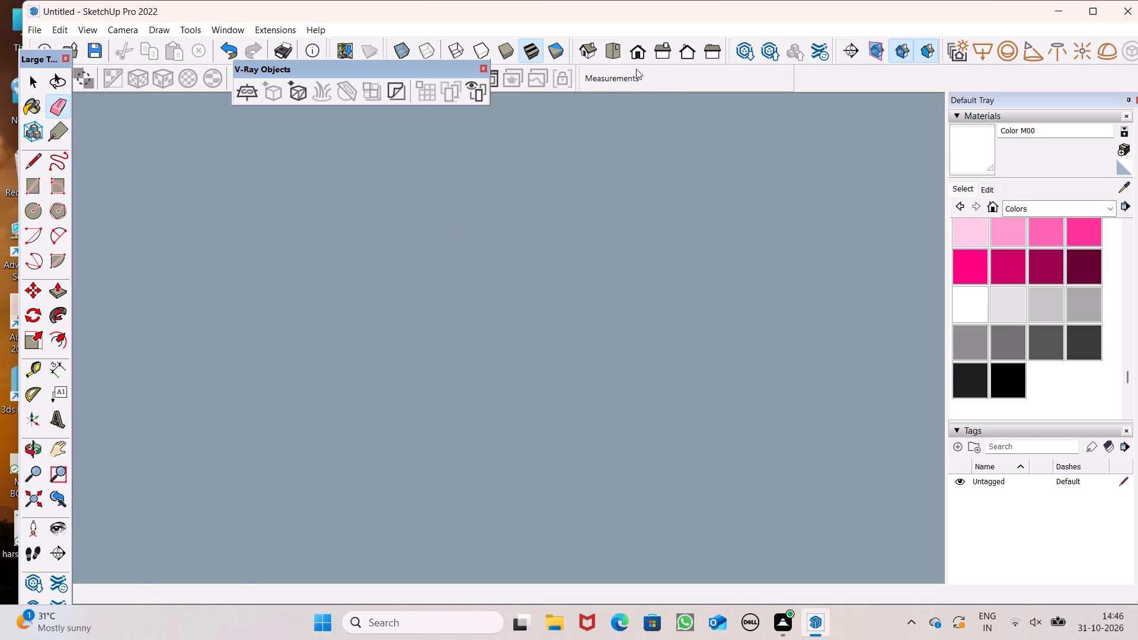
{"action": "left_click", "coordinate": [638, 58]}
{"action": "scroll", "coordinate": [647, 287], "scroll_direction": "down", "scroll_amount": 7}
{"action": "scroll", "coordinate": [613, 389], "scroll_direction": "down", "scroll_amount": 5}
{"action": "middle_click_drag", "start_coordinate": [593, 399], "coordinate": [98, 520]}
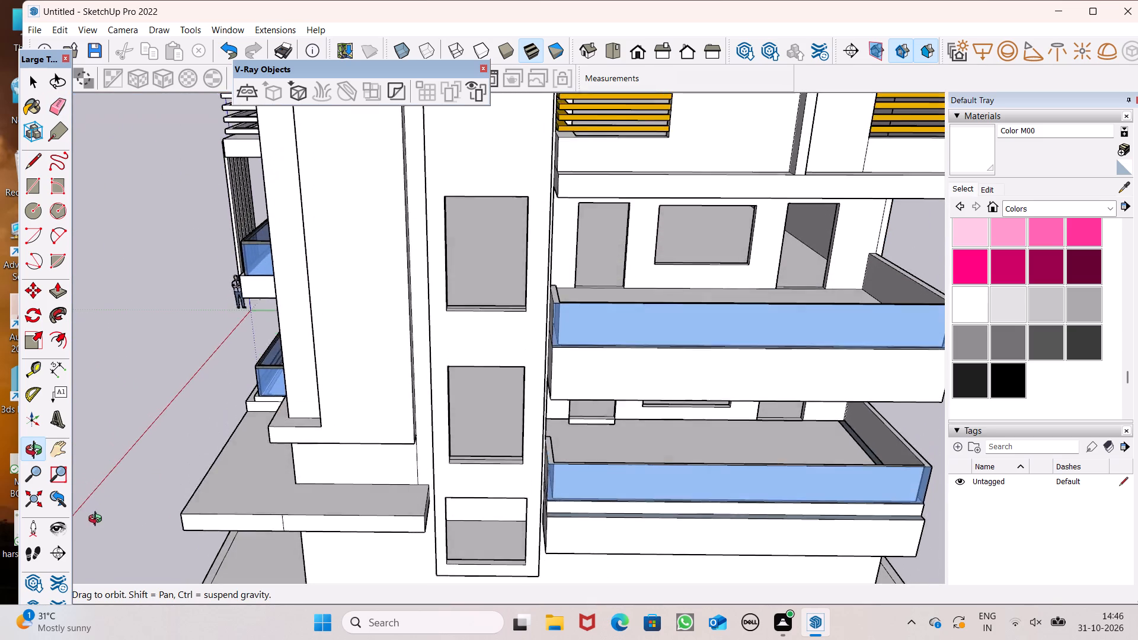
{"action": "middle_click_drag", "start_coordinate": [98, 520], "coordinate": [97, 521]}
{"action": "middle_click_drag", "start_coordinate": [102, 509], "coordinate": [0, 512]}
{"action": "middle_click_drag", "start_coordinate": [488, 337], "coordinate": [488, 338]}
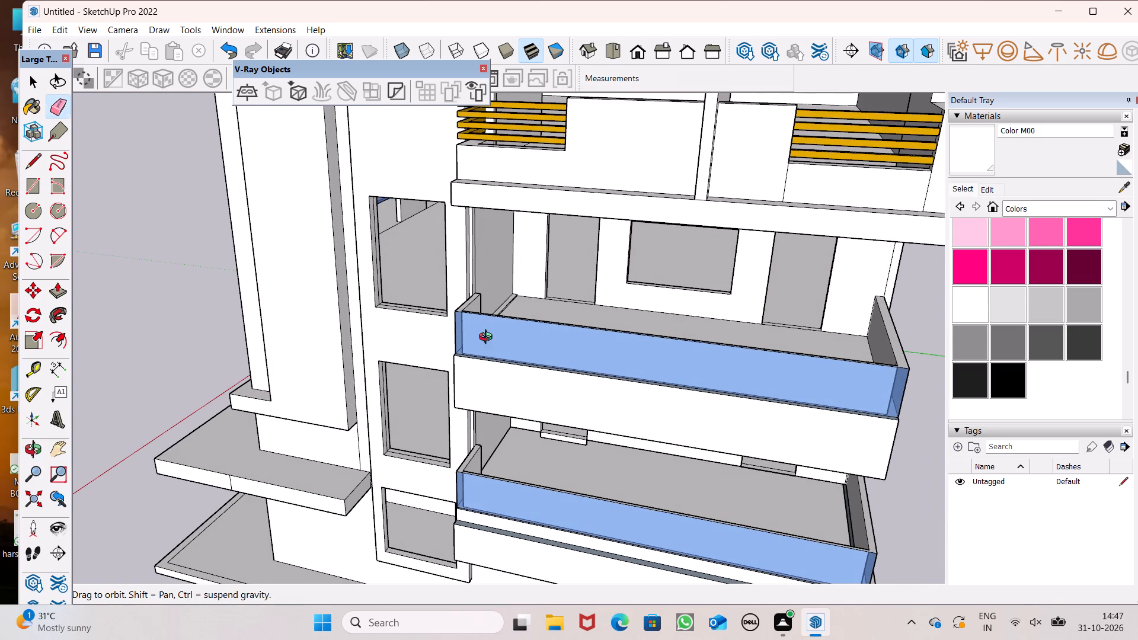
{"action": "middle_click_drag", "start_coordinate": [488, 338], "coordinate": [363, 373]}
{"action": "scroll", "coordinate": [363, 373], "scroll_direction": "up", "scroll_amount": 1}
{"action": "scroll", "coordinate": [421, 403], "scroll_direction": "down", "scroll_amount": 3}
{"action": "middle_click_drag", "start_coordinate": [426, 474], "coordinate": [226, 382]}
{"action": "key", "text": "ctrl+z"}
Paint both outer face sections of the lower balcony's far end parapet with Translucent Glass Blue from the Glass and Mirrors materials.
{"action": "scroll", "coordinate": [269, 385], "scroll_direction": "down", "scroll_amount": 3}
{"action": "middle_click_drag", "start_coordinate": [297, 441], "coordinate": [372, 440]}
{"action": "scroll", "coordinate": [372, 440], "scroll_direction": "up", "scroll_amount": 9}
{"action": "middle_click_drag", "start_coordinate": [376, 412], "coordinate": [442, 433]}
{"action": "scroll", "coordinate": [442, 433], "scroll_direction": "up", "scroll_amount": 1}
{"action": "key", "text": "space"}
{"action": "scroll", "coordinate": [368, 379], "scroll_direction": "down", "scroll_amount": 7}
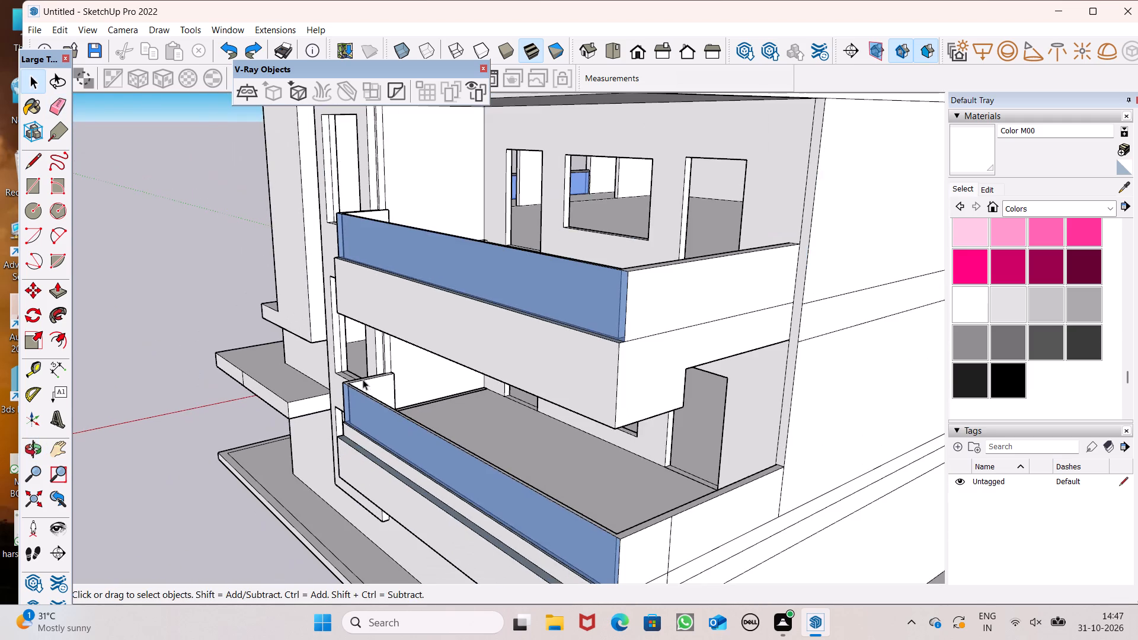
{"action": "middle_click_drag", "start_coordinate": [372, 396], "coordinate": [511, 373]}
{"action": "scroll", "coordinate": [456, 335], "scroll_direction": "down", "scroll_amount": 3}
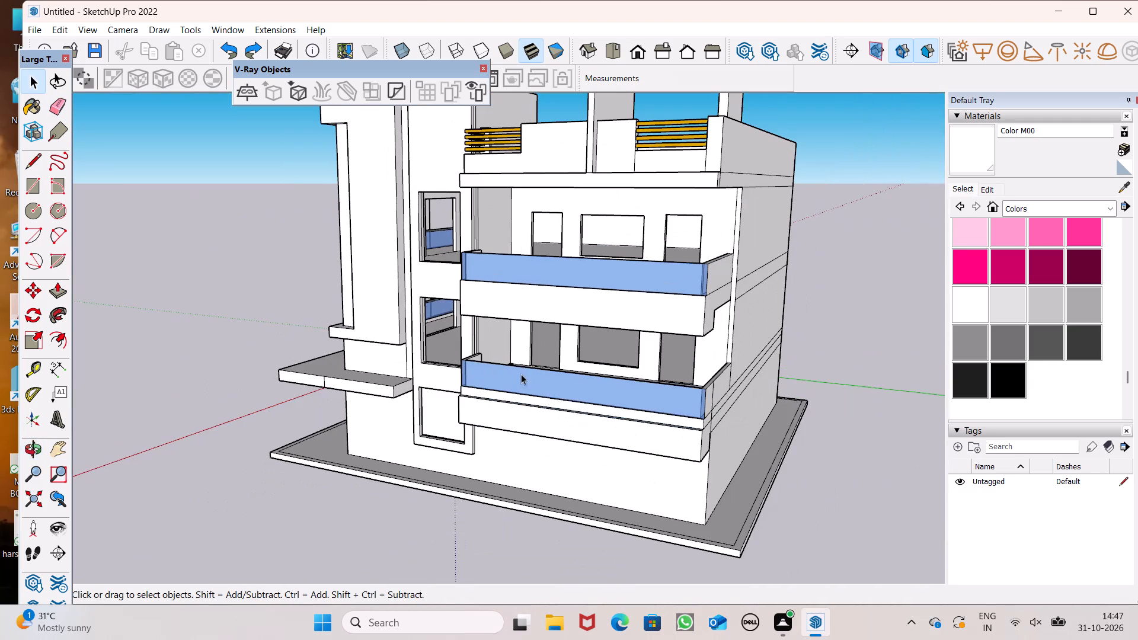
{"action": "left_click", "coordinate": [1069, 210]}
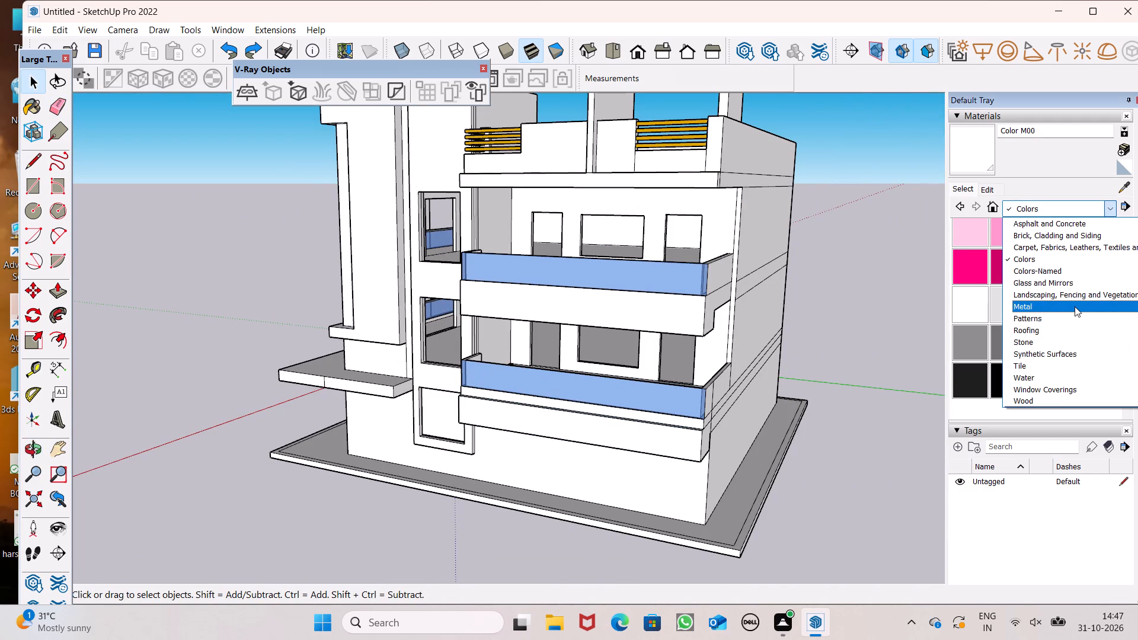
{"action": "left_click", "coordinate": [1070, 284]}
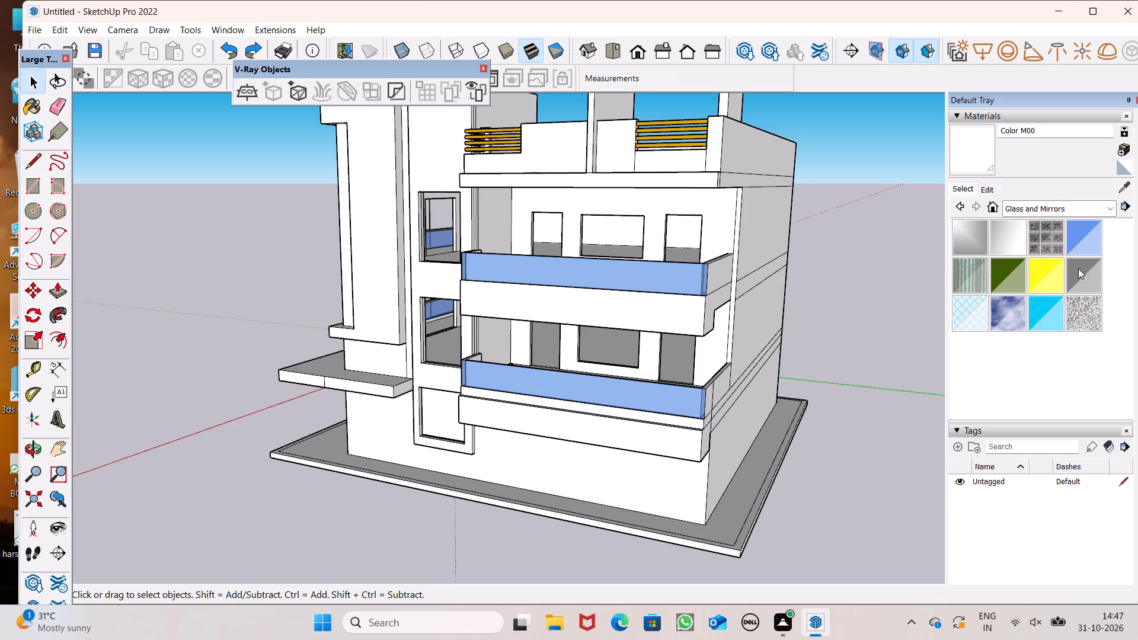
{"action": "left_click", "coordinate": [1086, 243]}
{"action": "middle_click_drag", "start_coordinate": [536, 344], "coordinate": [311, 343]}
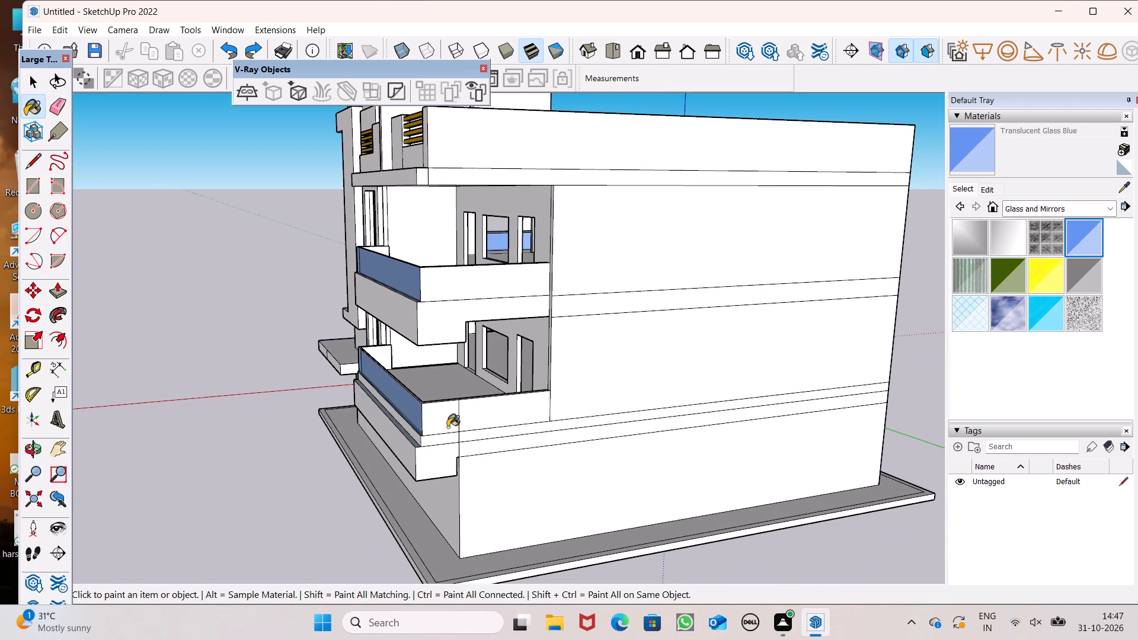
{"action": "left_click", "coordinate": [443, 425]}
{"action": "left_click", "coordinate": [478, 423]}
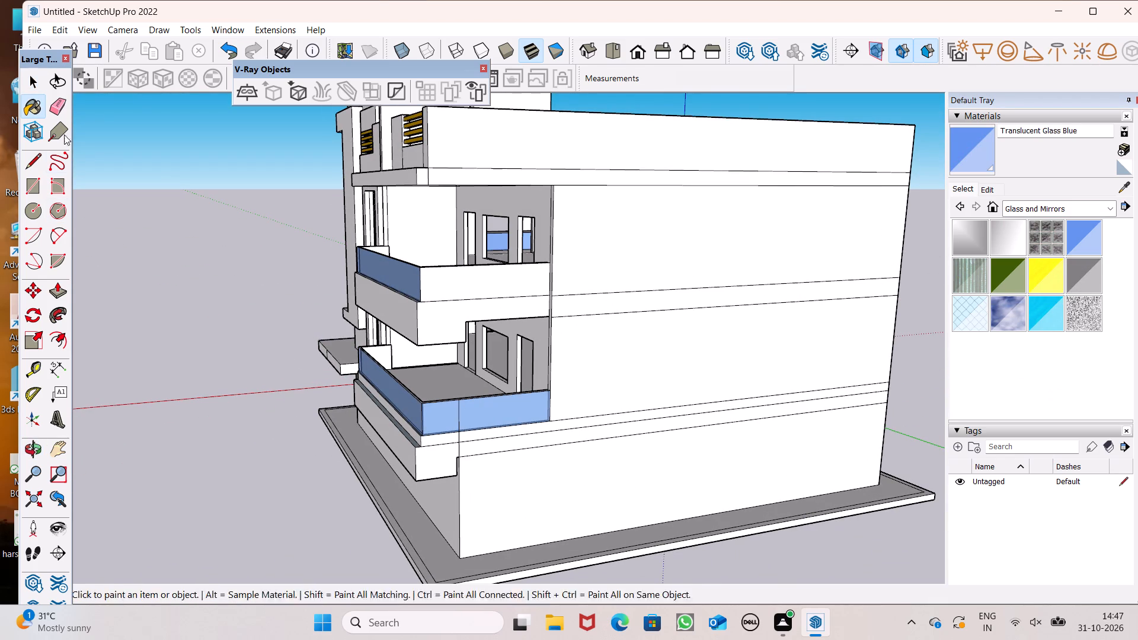
Erase the vertical edge segments crossing the lower balcony's glass end parapet and the wall bands beneath it.
{"action": "left_click", "coordinate": [58, 108]}
{"action": "scroll", "coordinate": [410, 431], "scroll_direction": "up", "scroll_amount": 7}
{"action": "scroll", "coordinate": [475, 431], "scroll_direction": "up", "scroll_amount": 5}
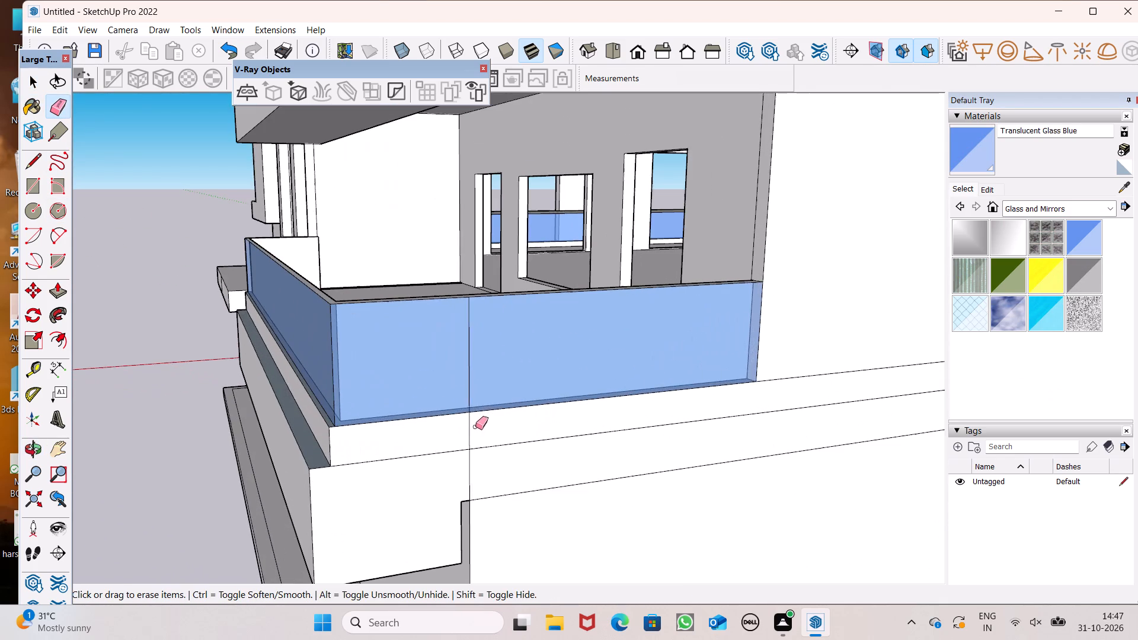
{"action": "scroll", "coordinate": [475, 427], "scroll_direction": "up", "scroll_amount": 1}
{"action": "left_click", "coordinate": [468, 377]}
{"action": "left_click", "coordinate": [468, 433]}
{"action": "left_click_drag", "start_coordinate": [469, 482], "coordinate": [474, 477]}
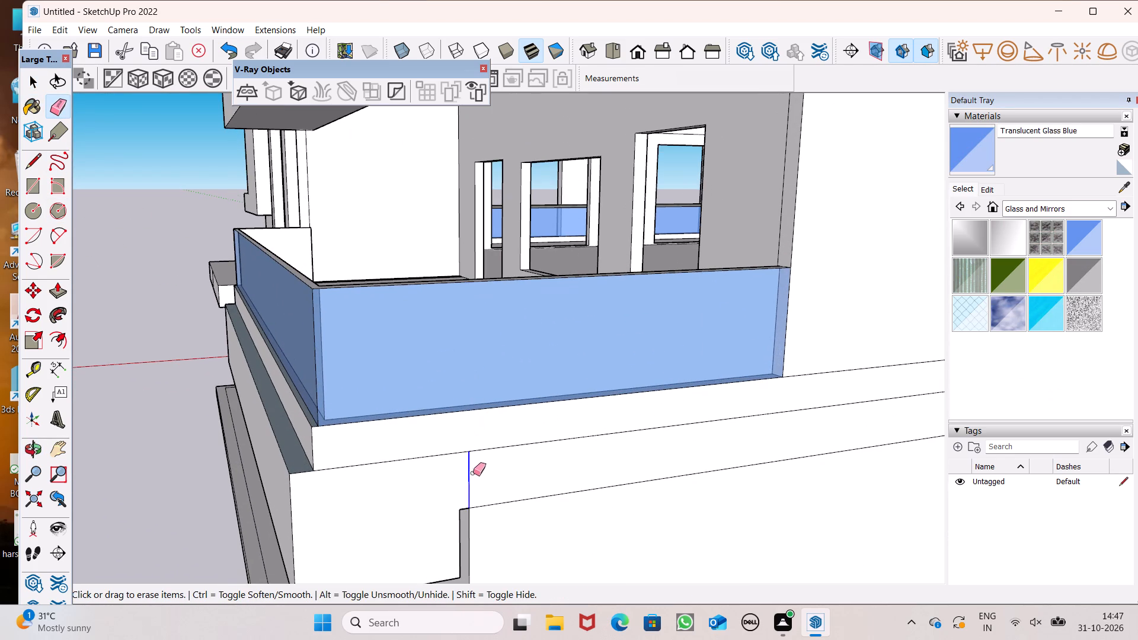
Paint the inner faces of the lower balcony's front and tower-side parapets with Translucent Glass Blue.
{"action": "scroll", "coordinate": [459, 418], "scroll_direction": "down", "scroll_amount": 5}
{"action": "middle_click_drag", "start_coordinate": [461, 411], "coordinate": [298, 466]}
{"action": "scroll", "coordinate": [311, 308], "scroll_direction": "up", "scroll_amount": 4}
{"action": "left_click", "coordinate": [311, 294]}
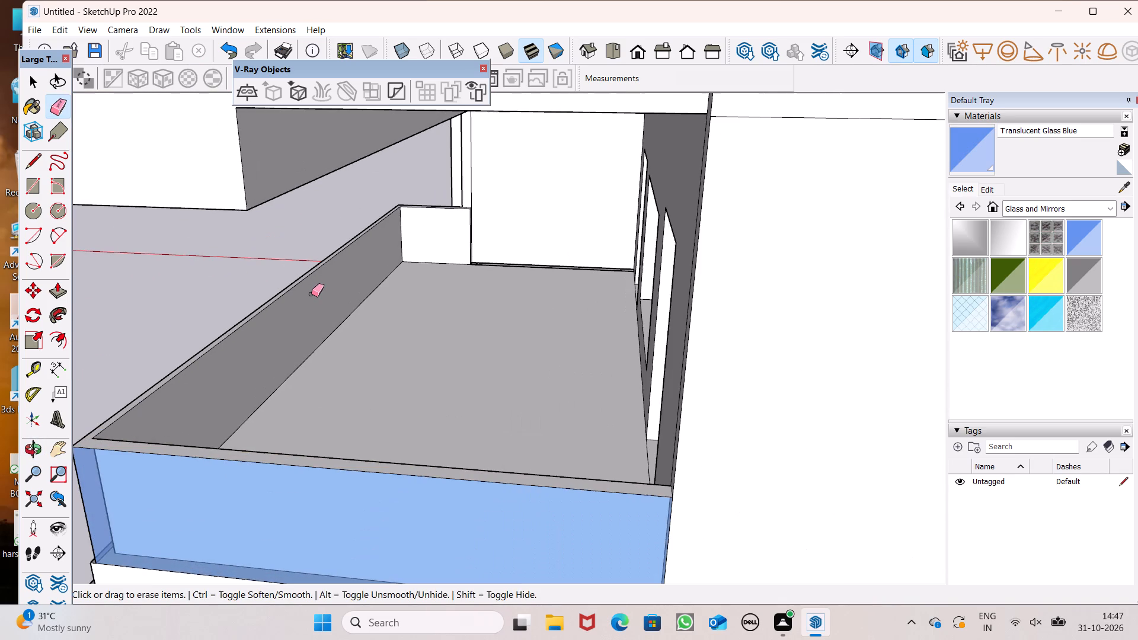
{"action": "left_click", "coordinate": [976, 159]}
{"action": "left_click", "coordinate": [356, 287]}
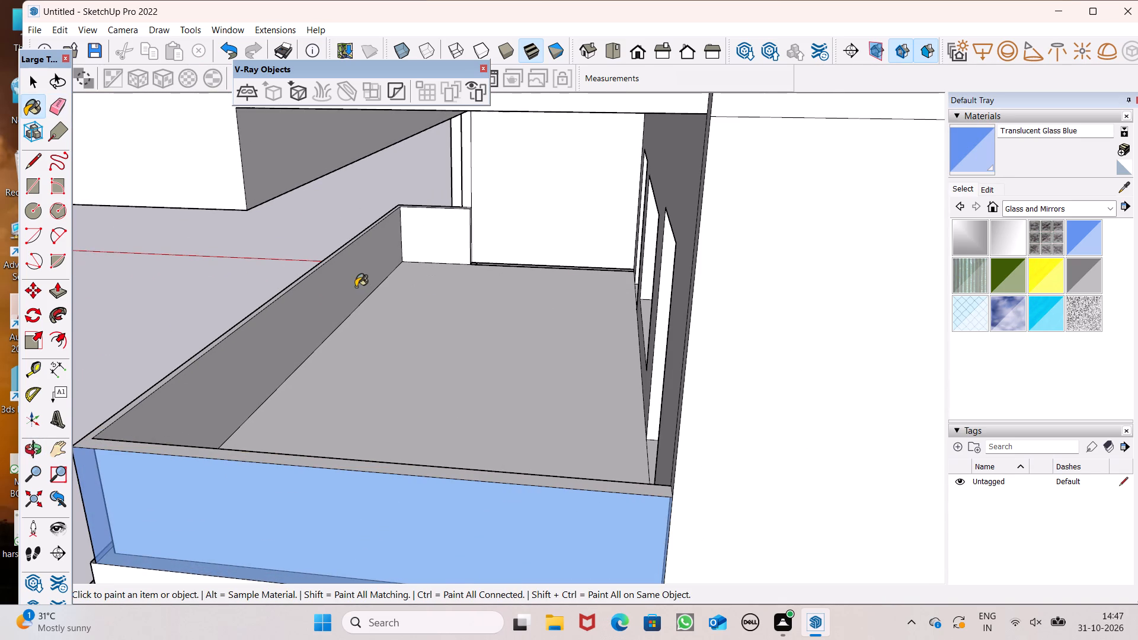
{"action": "left_click", "coordinate": [434, 241]}
Paint the upper balcony's far end parapet on both faces, and its front and tower-side inner faces, with Translucent Glass Blue.
{"action": "scroll", "coordinate": [439, 333], "scroll_direction": "down", "scroll_amount": 11}
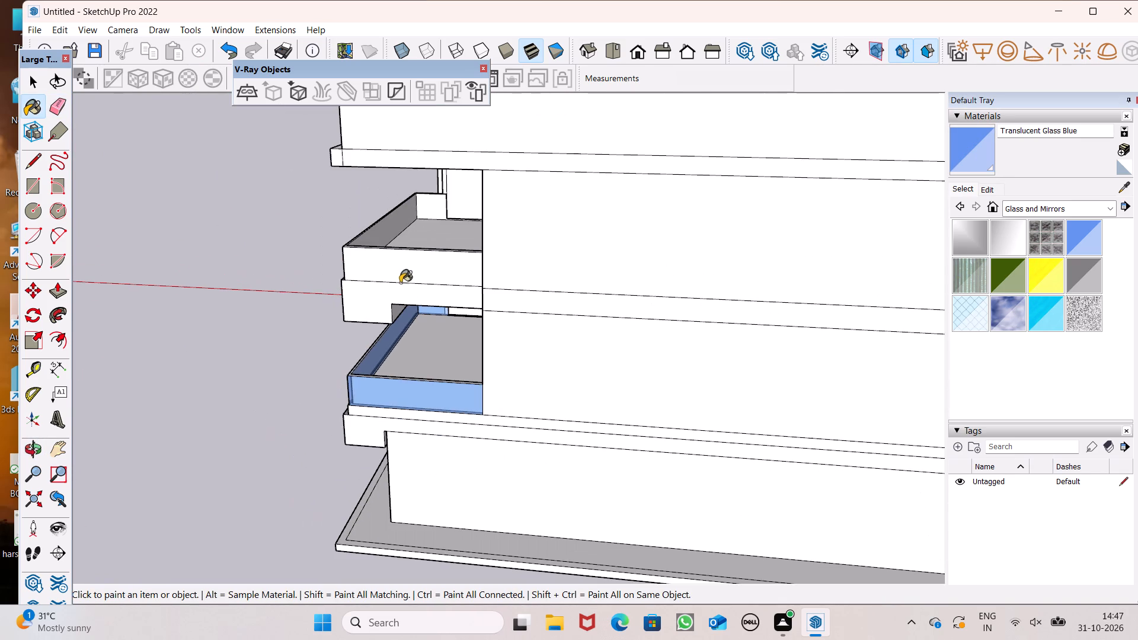
{"action": "left_click", "coordinate": [399, 268]}
{"action": "scroll", "coordinate": [398, 219], "scroll_direction": "up", "scroll_amount": 6}
{"action": "left_click", "coordinate": [381, 233]}
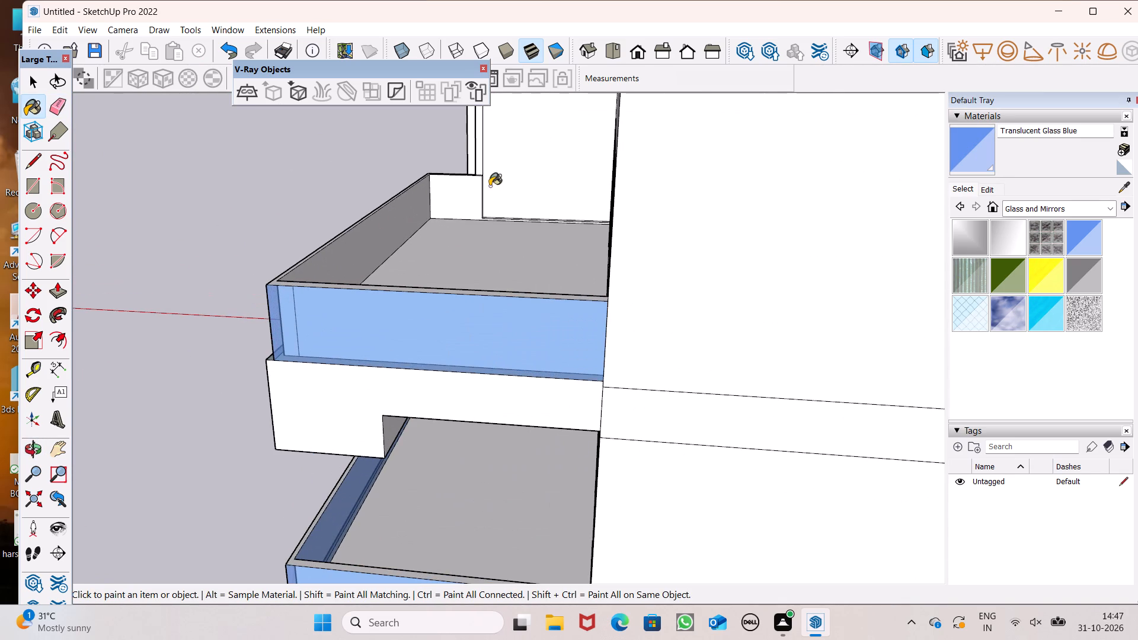
{"action": "left_click", "coordinate": [462, 185]}
{"action": "middle_click_drag", "start_coordinate": [368, 330], "coordinate": [1137, 436]}
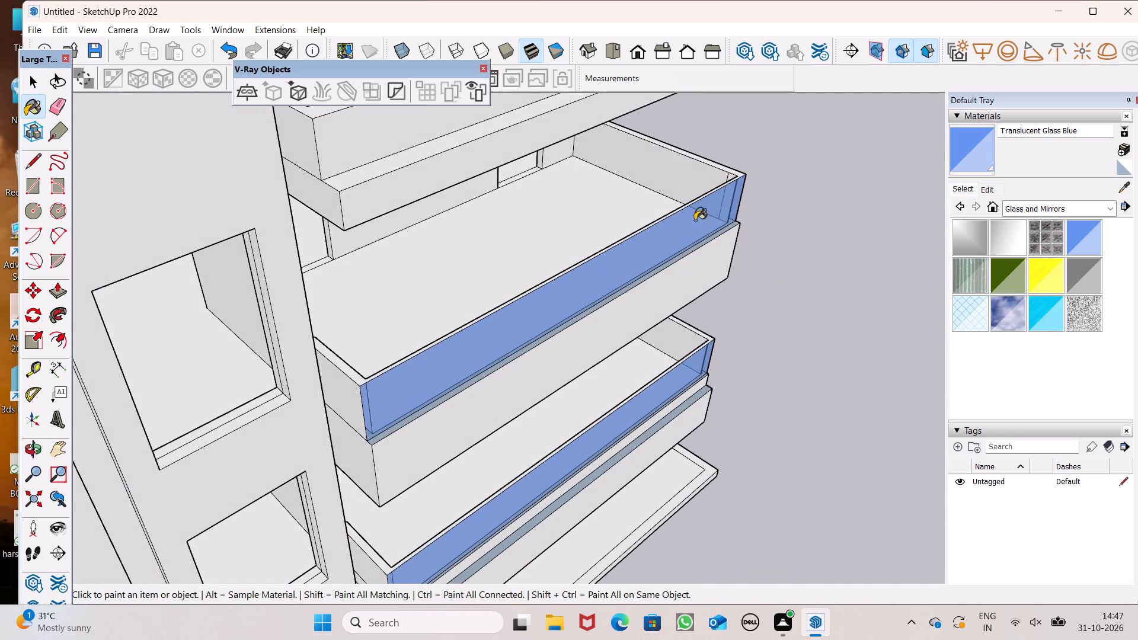
{"action": "left_click", "coordinate": [675, 182]}
Erase the vertical edge near the front corner on the inner face of the upper balcony's far end parapet.
{"action": "scroll", "coordinate": [725, 193], "scroll_direction": "up", "scroll_amount": 9}
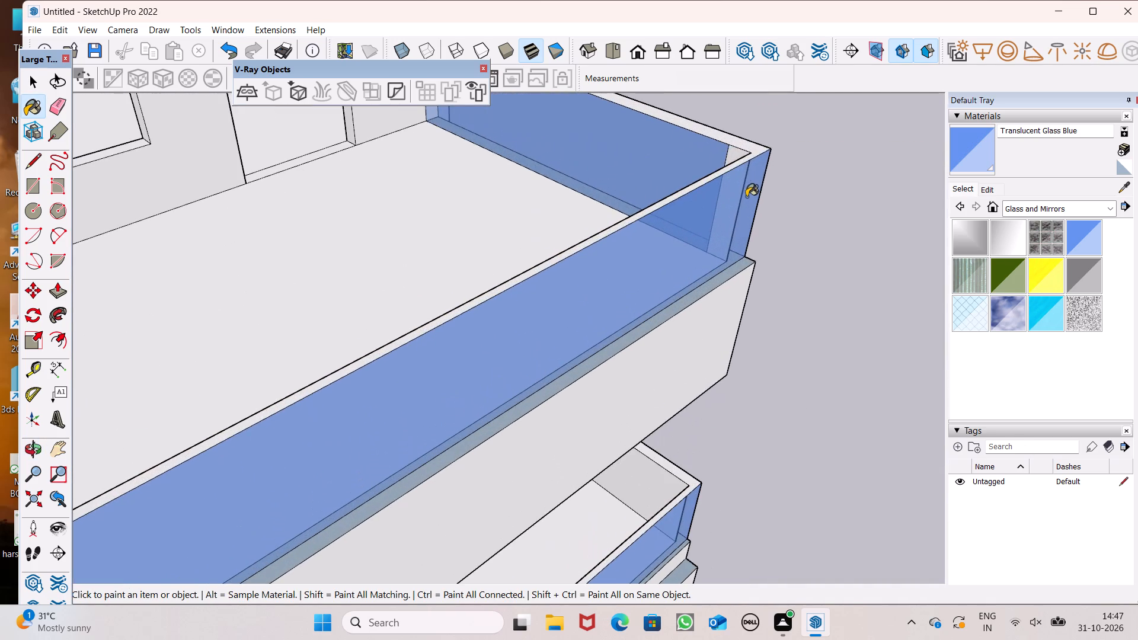
{"action": "middle_click_drag", "start_coordinate": [753, 206], "coordinate": [774, 264]}
{"action": "left_click", "coordinate": [55, 104]}
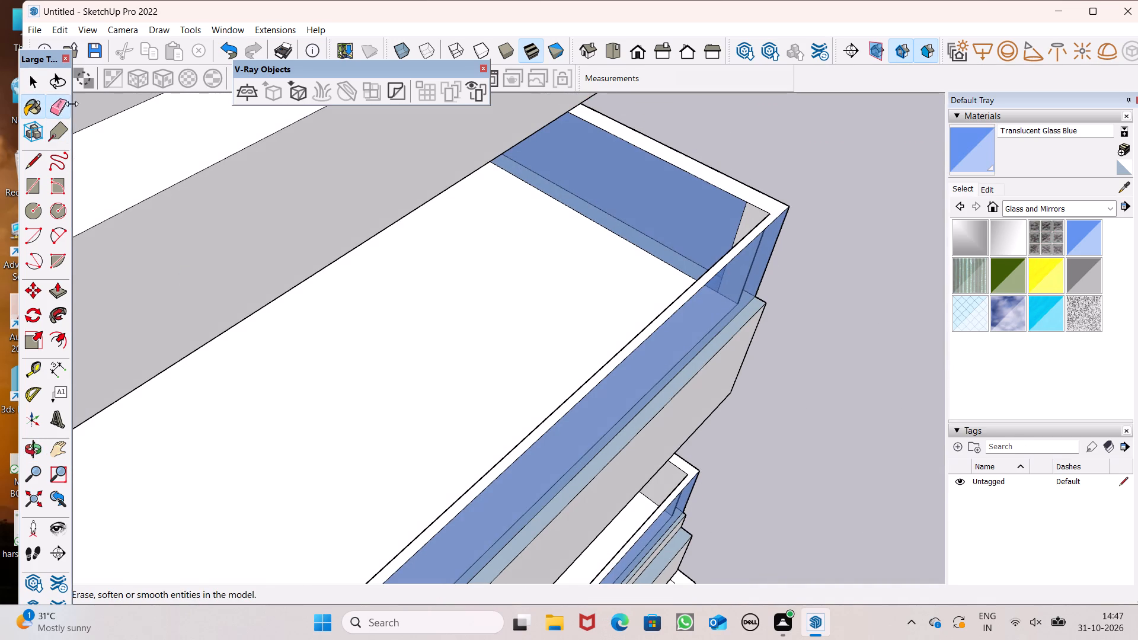
{"action": "scroll", "coordinate": [698, 190], "scroll_direction": "up", "scroll_amount": 5}
{"action": "left_click", "coordinate": [740, 226]}
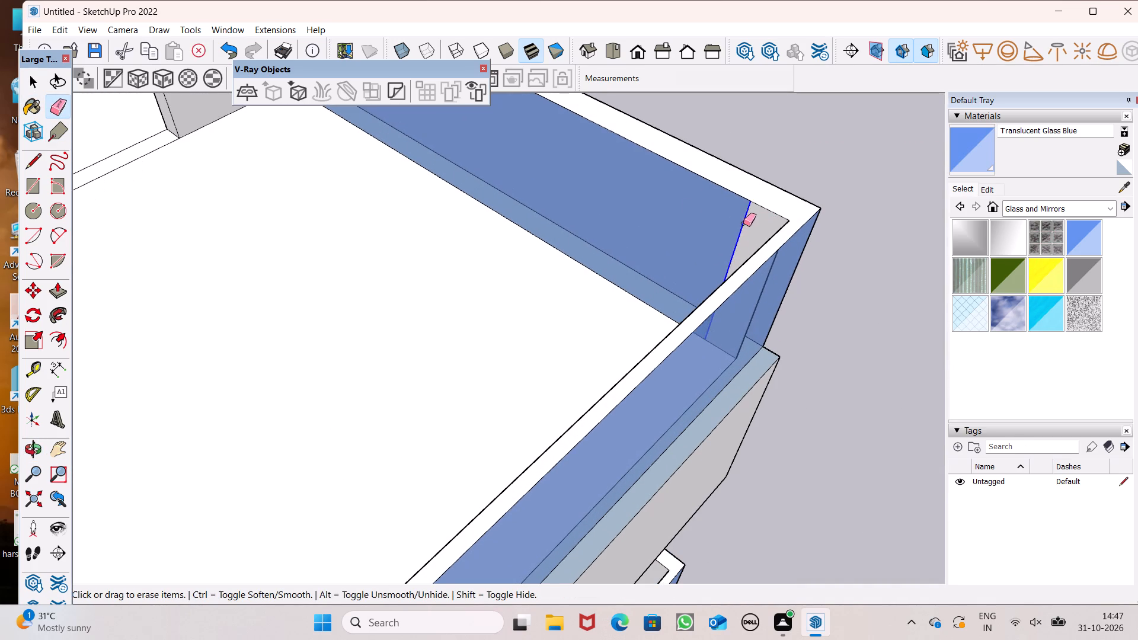
Paint the lower balcony's far end inner face and its tower-side parapet's outer face with Translucent Glass Blue.
{"action": "scroll", "coordinate": [671, 203], "scroll_direction": "down", "scroll_amount": 6}
{"action": "middle_click_drag", "start_coordinate": [706, 311], "coordinate": [514, 209]}
{"action": "scroll", "coordinate": [654, 224], "scroll_direction": "down", "scroll_amount": 6}
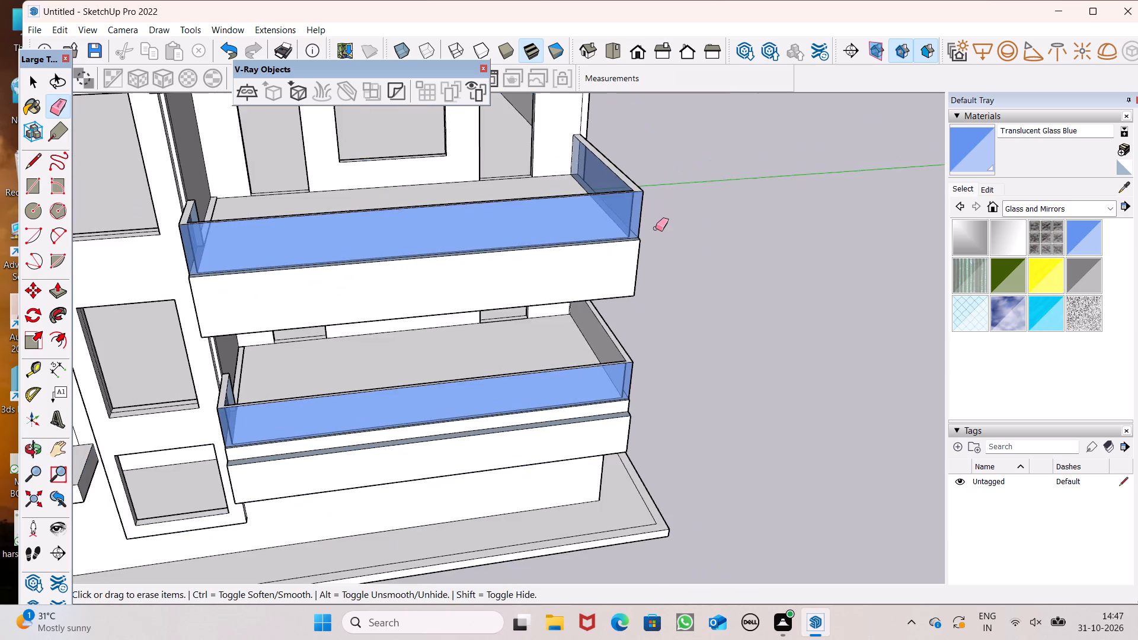
{"action": "middle_click_drag", "start_coordinate": [664, 300], "coordinate": [500, 185]}
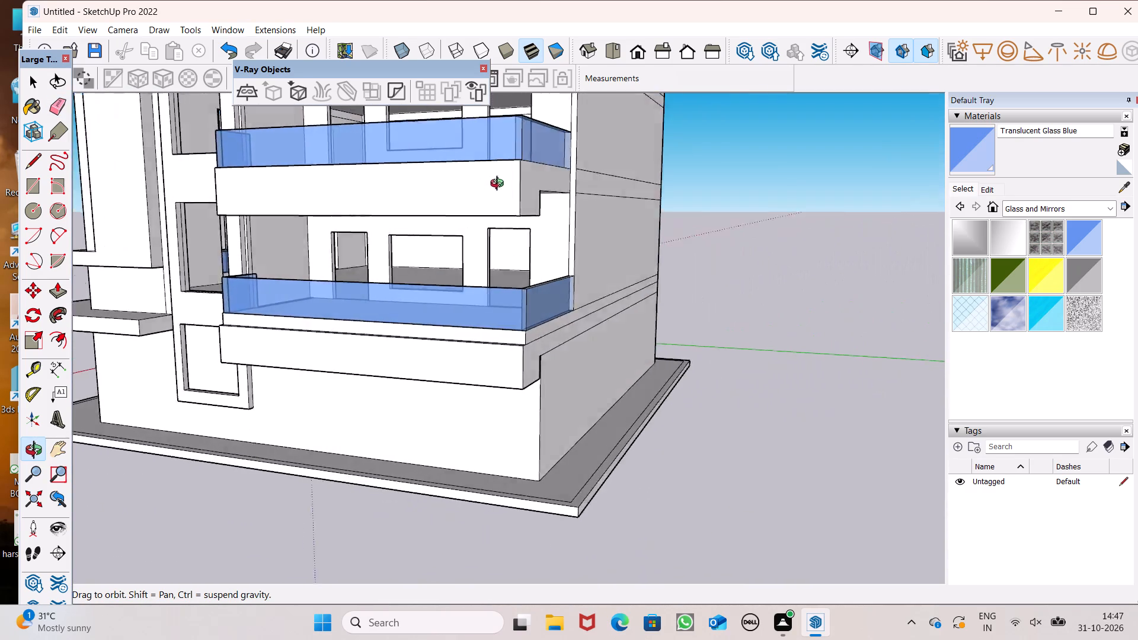
{"action": "middle_click_drag", "start_coordinate": [500, 185], "coordinate": [801, 295]}
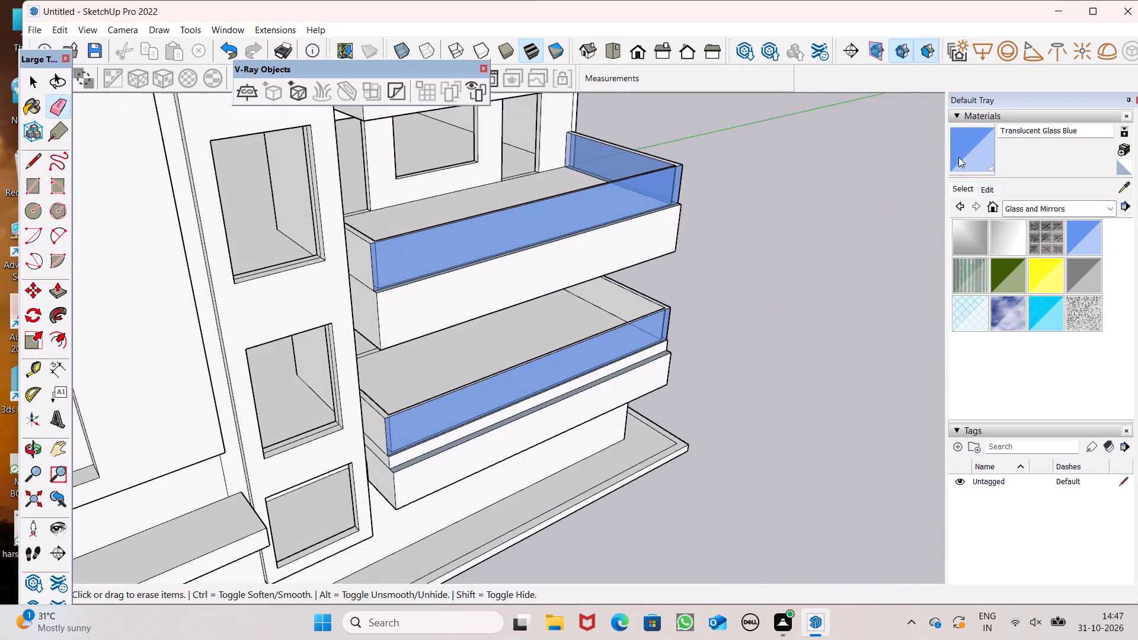
{"action": "left_click", "coordinate": [973, 152]}
{"action": "left_click", "coordinate": [622, 294]}
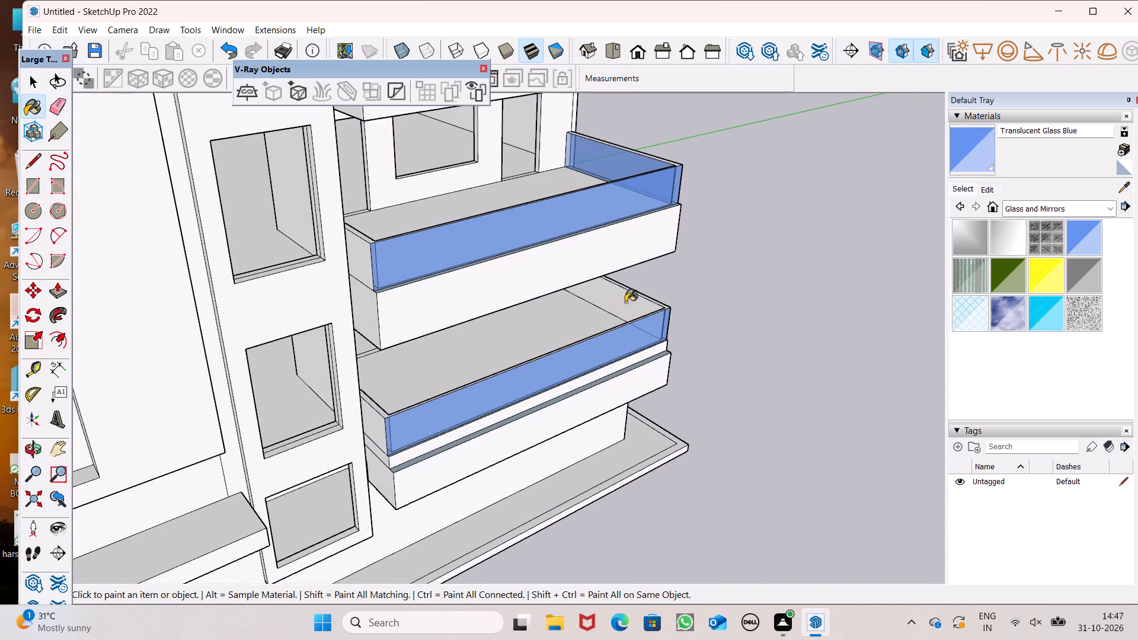
{"action": "middle_click_drag", "start_coordinate": [664, 359], "coordinate": [455, 216]}
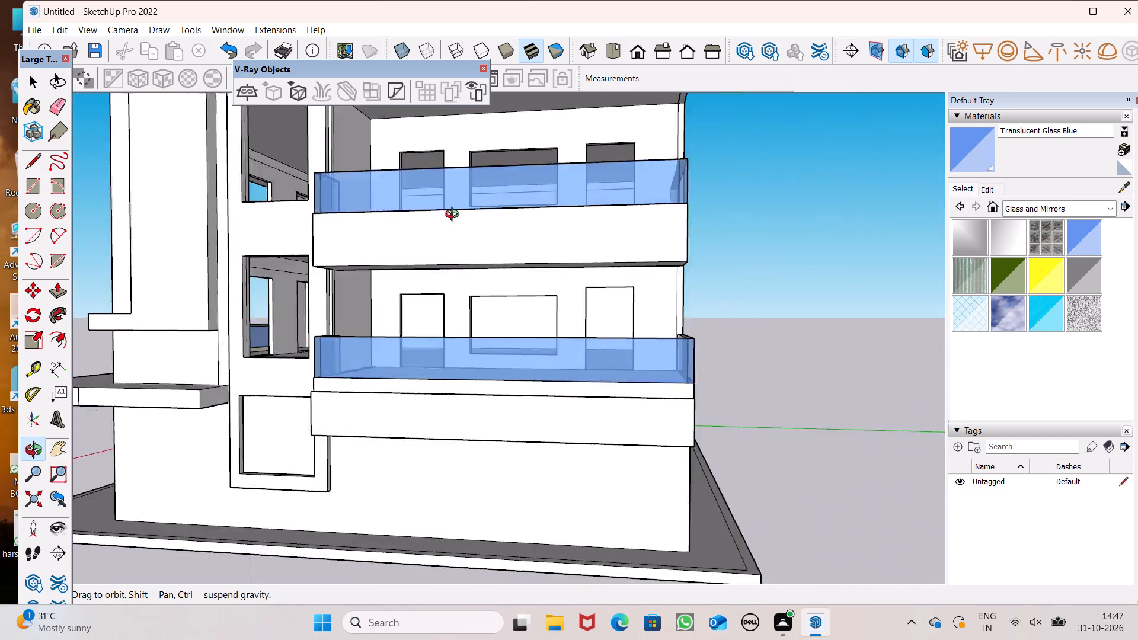
{"action": "middle_click_drag", "start_coordinate": [455, 216], "coordinate": [684, 256]}
{"action": "left_click", "coordinate": [378, 383]}
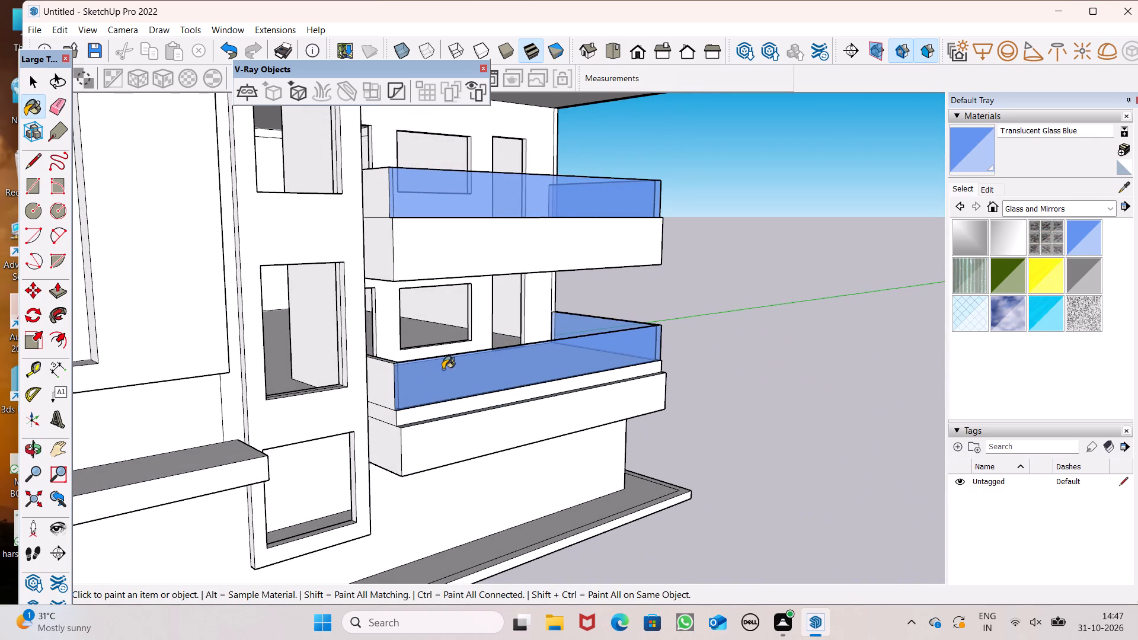
{"action": "key", "text": "space"}
Paint the top rim of the lower balcony's parapet with Metal Corrugated Shiny from the Metal materials.
{"action": "scroll", "coordinate": [443, 369], "scroll_direction": "down", "scroll_amount": 4}
{"action": "left_click", "coordinate": [1060, 207]}
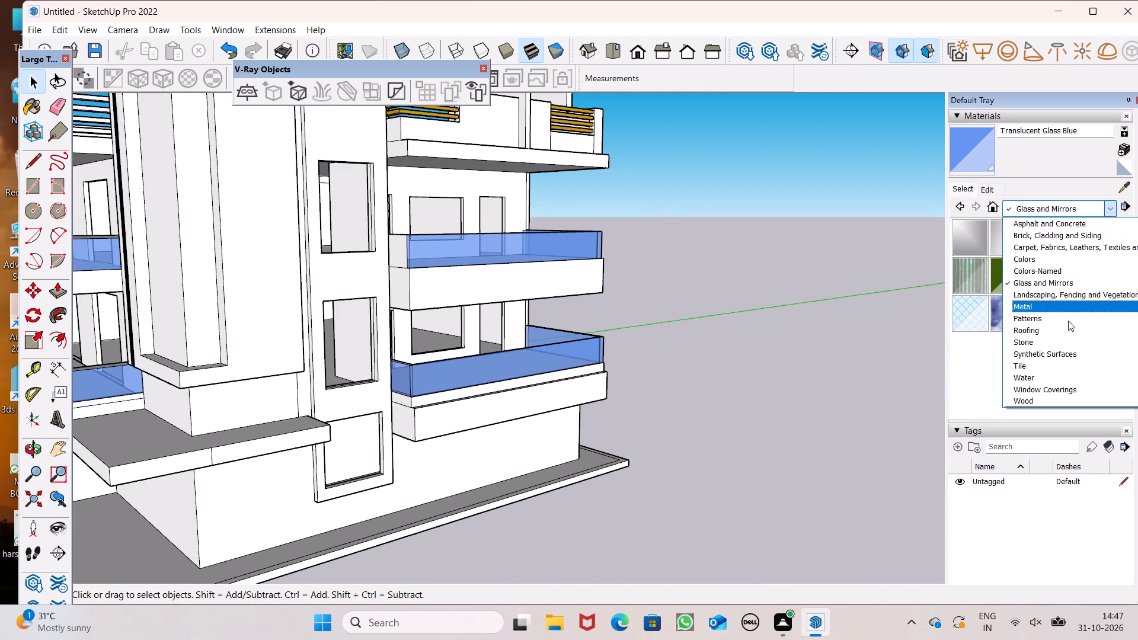
{"action": "left_click_drag", "start_coordinate": [1062, 283], "coordinate": [1062, 289]}
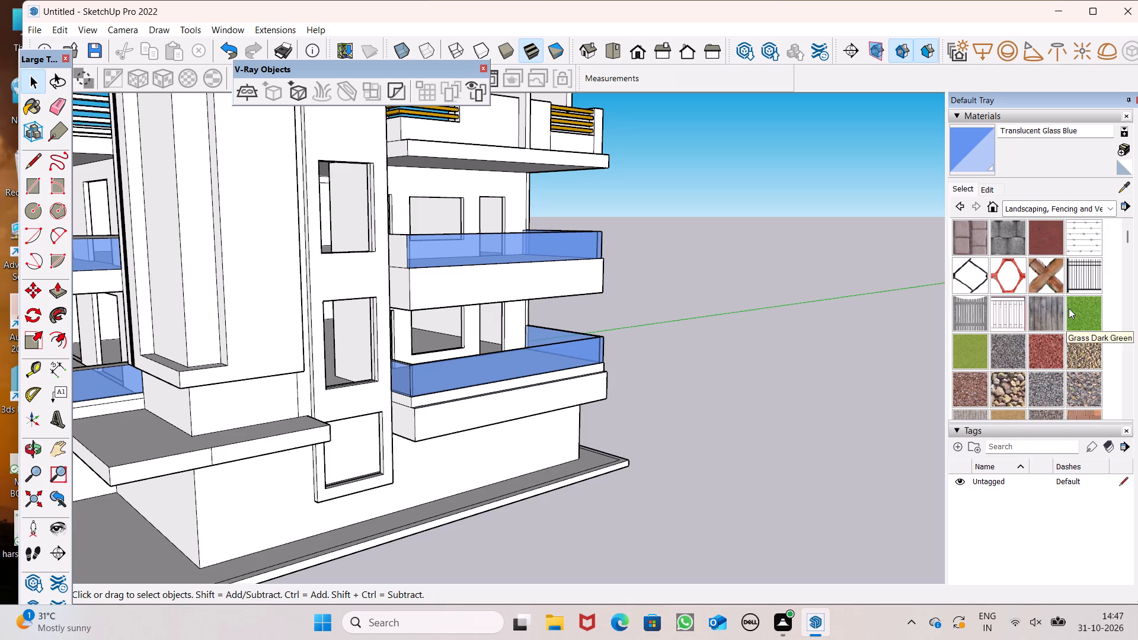
{"action": "scroll", "coordinate": [1069, 308], "scroll_direction": "down", "scroll_amount": 2}
{"action": "left_click", "coordinate": [1019, 212]}
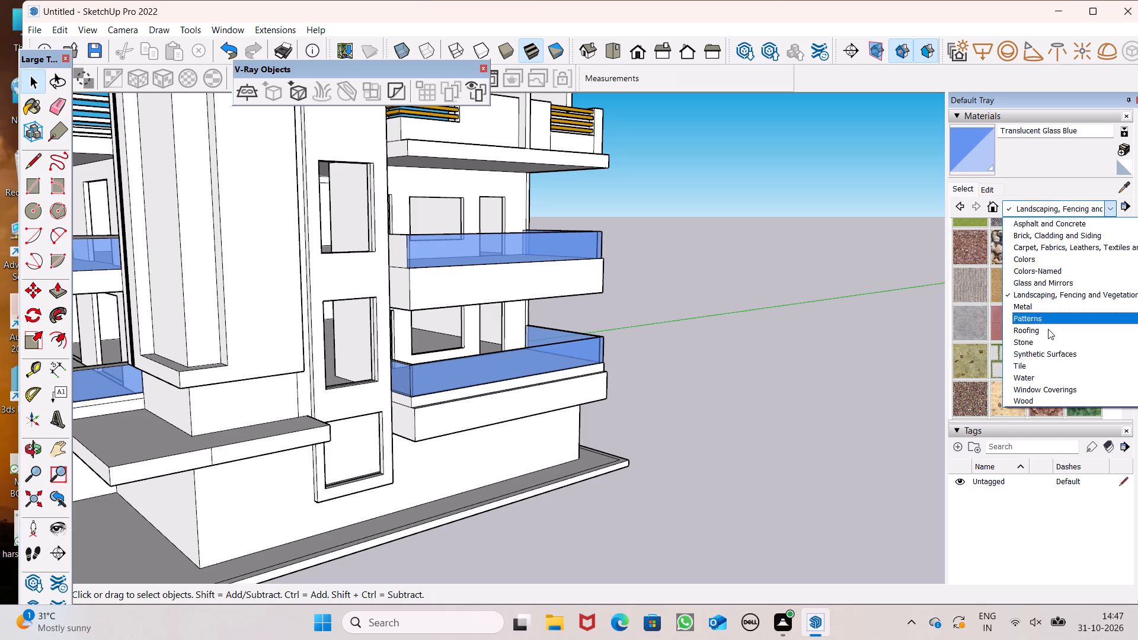
{"action": "left_click", "coordinate": [1012, 300]}
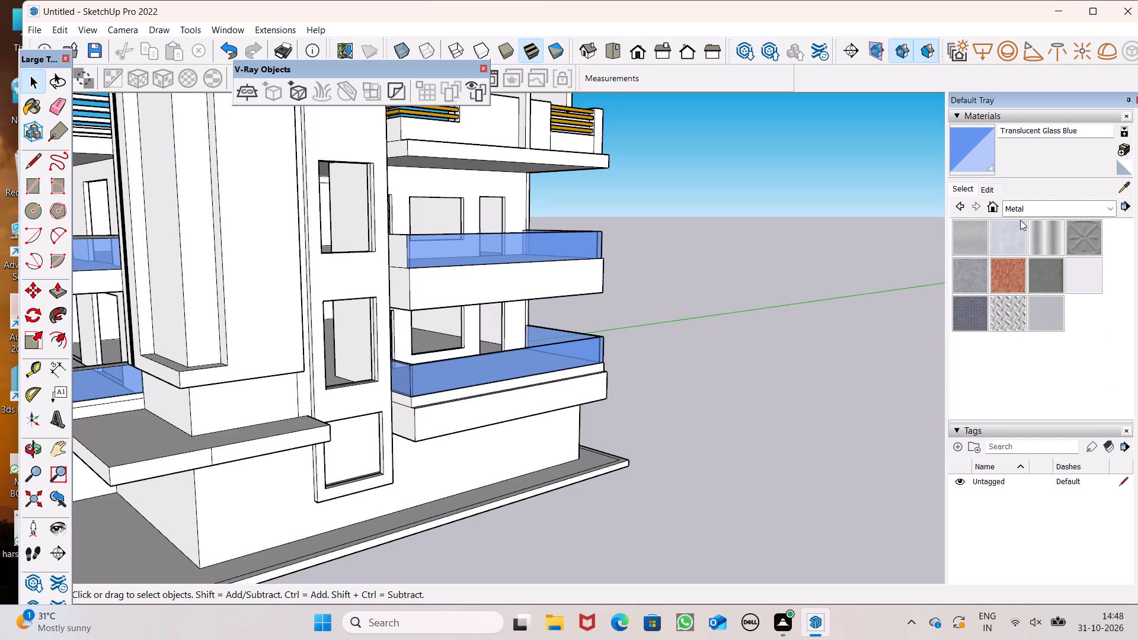
{"action": "left_click", "coordinate": [1060, 230]}
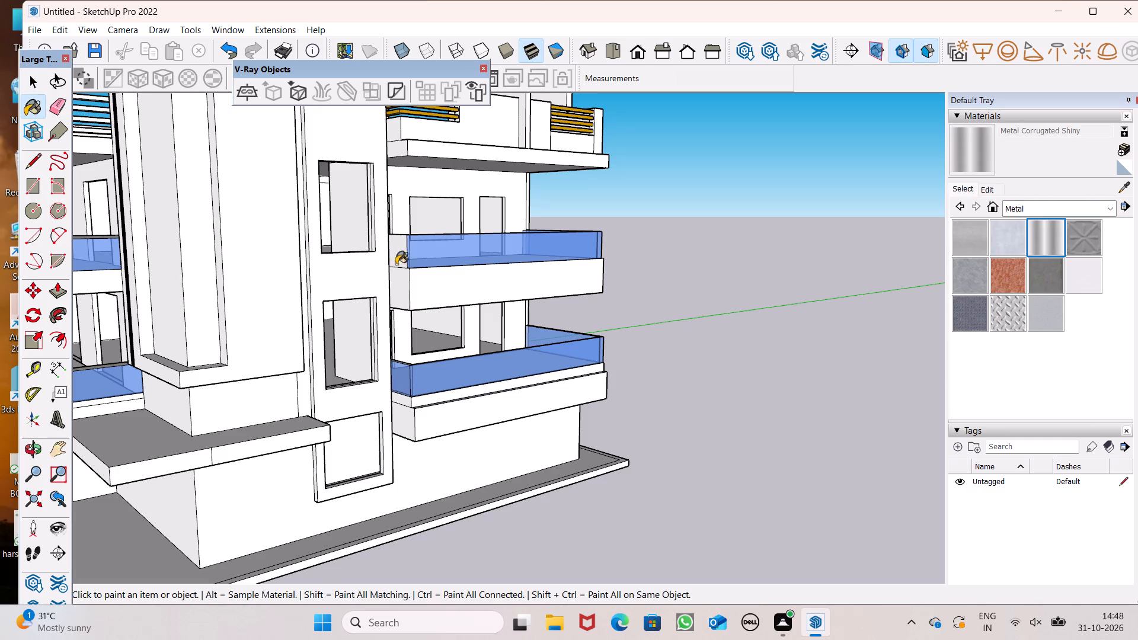
{"action": "middle_click_drag", "start_coordinate": [401, 271], "coordinate": [457, 420]}
{"action": "scroll", "coordinate": [440, 408], "scroll_direction": "up", "scroll_amount": 14}
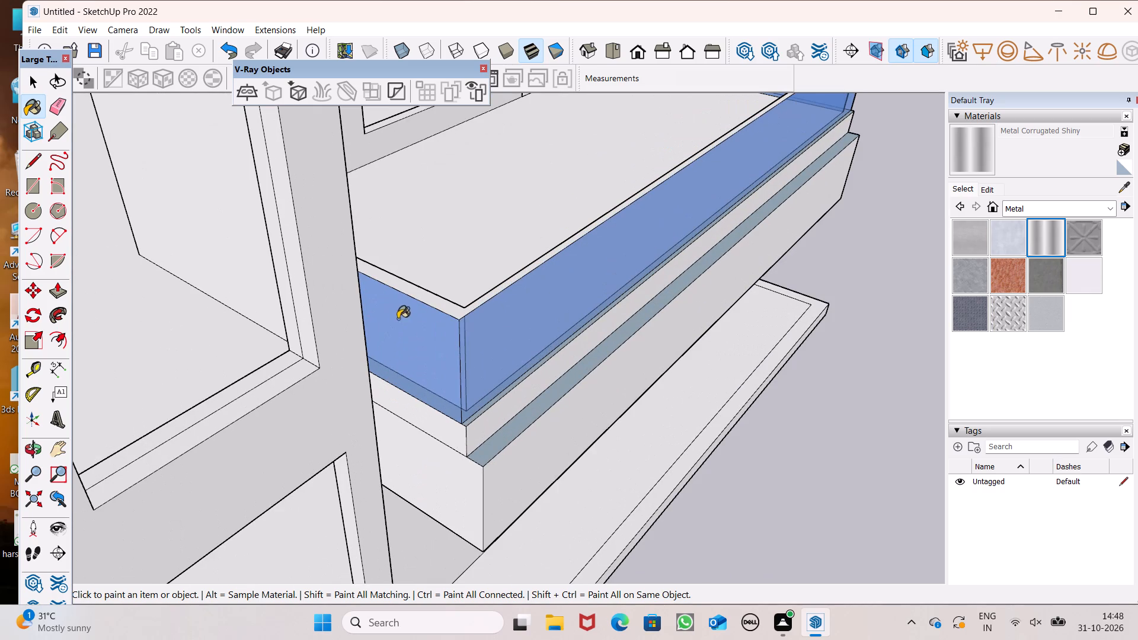
{"action": "left_click", "coordinate": [458, 311]}
{"action": "left_click", "coordinate": [466, 306]}
{"action": "scroll", "coordinate": [466, 306], "scroll_direction": "down", "scroll_amount": 4}
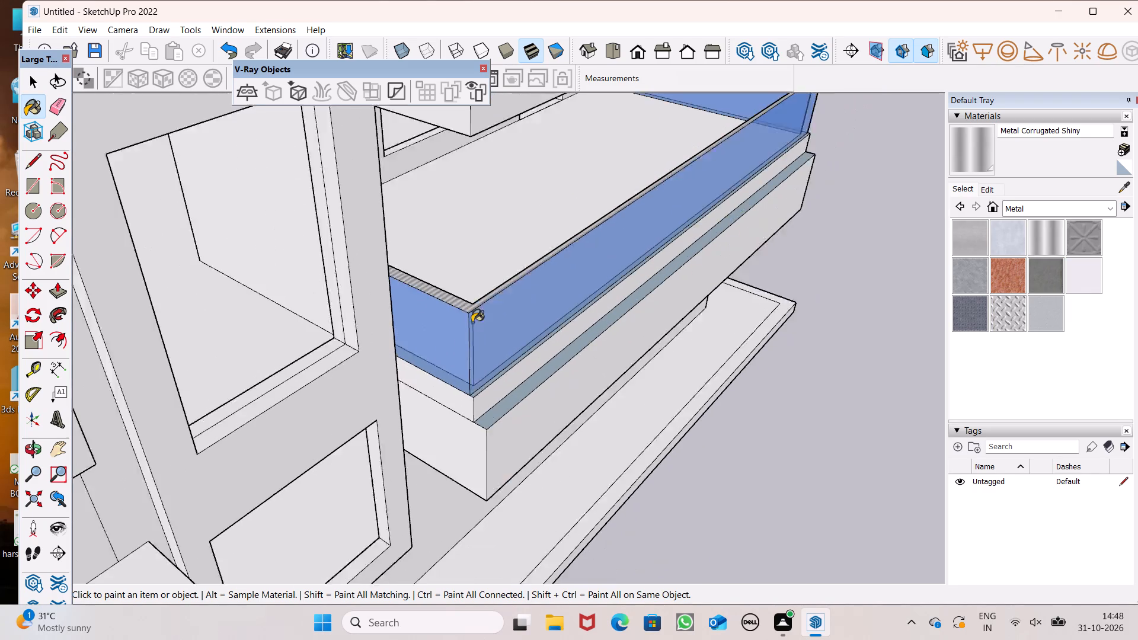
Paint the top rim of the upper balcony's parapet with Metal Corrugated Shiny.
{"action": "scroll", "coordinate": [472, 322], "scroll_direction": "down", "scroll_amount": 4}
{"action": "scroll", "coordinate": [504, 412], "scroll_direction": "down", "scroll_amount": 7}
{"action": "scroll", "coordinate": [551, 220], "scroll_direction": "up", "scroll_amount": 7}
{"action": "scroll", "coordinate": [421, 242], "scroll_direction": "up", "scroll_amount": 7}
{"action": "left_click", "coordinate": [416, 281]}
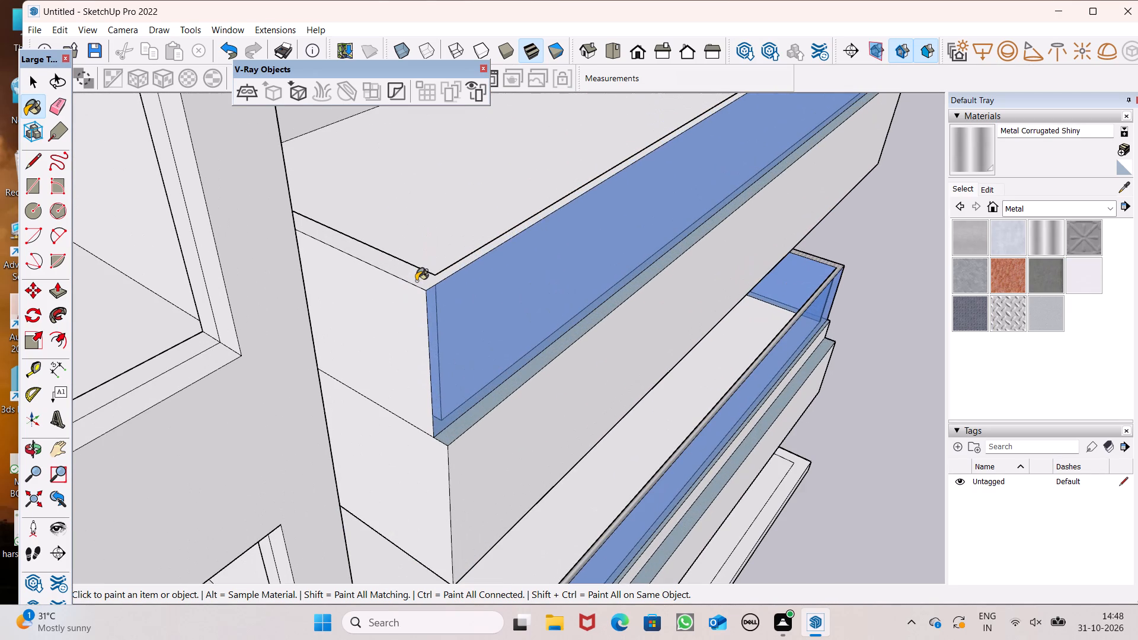
Paint the top rims of the upper and lower side balconies' parapets with Metal Seamed from the Metal materials.
{"action": "left_click", "coordinate": [1082, 276]}
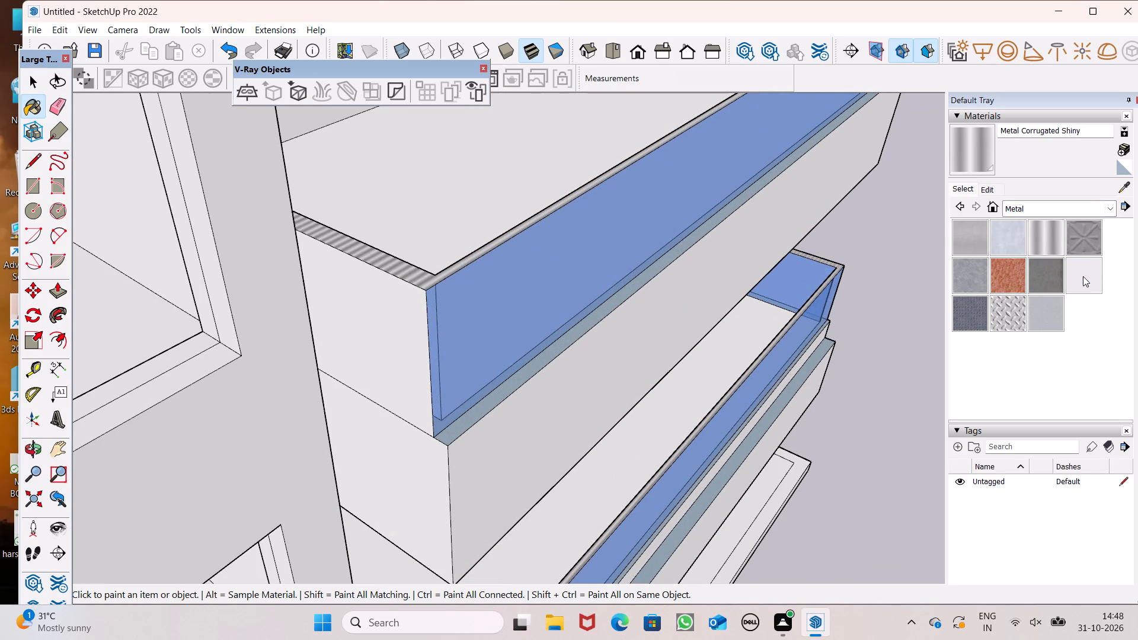
{"action": "left_click", "coordinate": [1041, 273]}
{"action": "scroll", "coordinate": [392, 292], "scroll_direction": "up", "scroll_amount": 3}
{"action": "left_click", "coordinate": [408, 239]}
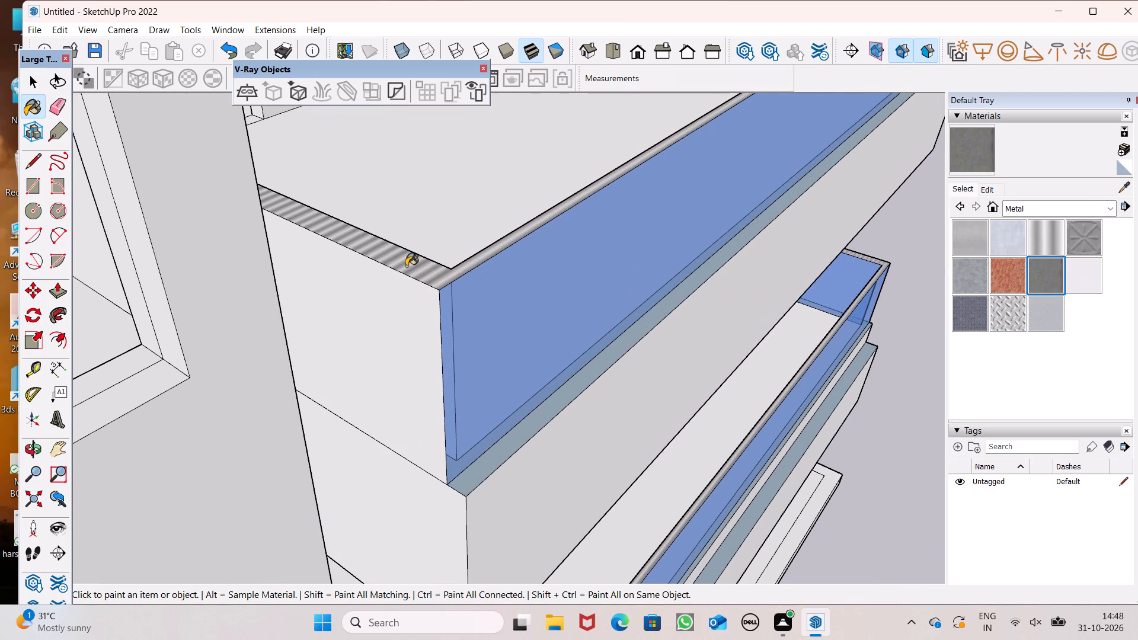
{"action": "key", "text": "ctrl+z"}
{"action": "left_click", "coordinate": [427, 278]}
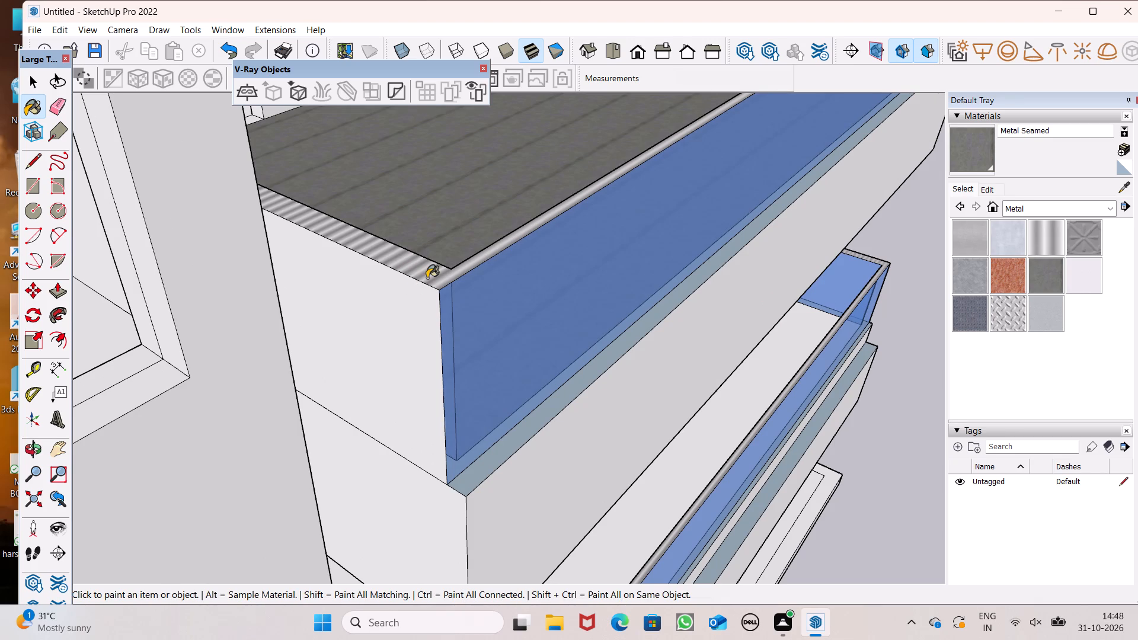
{"action": "scroll", "coordinate": [350, 244], "scroll_direction": "down", "scroll_amount": 8}
{"action": "scroll", "coordinate": [421, 451], "scroll_direction": "up", "scroll_amount": 5}
{"action": "scroll", "coordinate": [373, 325], "scroll_direction": "down", "scroll_amount": 8}
{"action": "scroll", "coordinate": [399, 494], "scroll_direction": "up", "scroll_amount": 5}
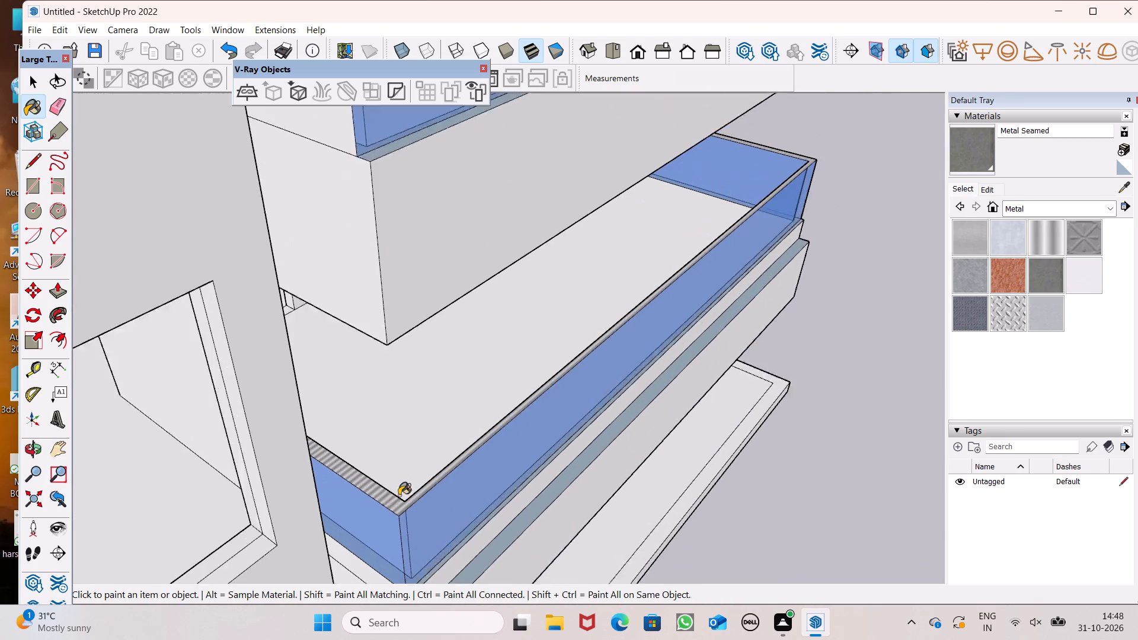
{"action": "scroll", "coordinate": [399, 495], "scroll_direction": "up", "scroll_amount": 2}
{"action": "left_click", "coordinate": [383, 501]}
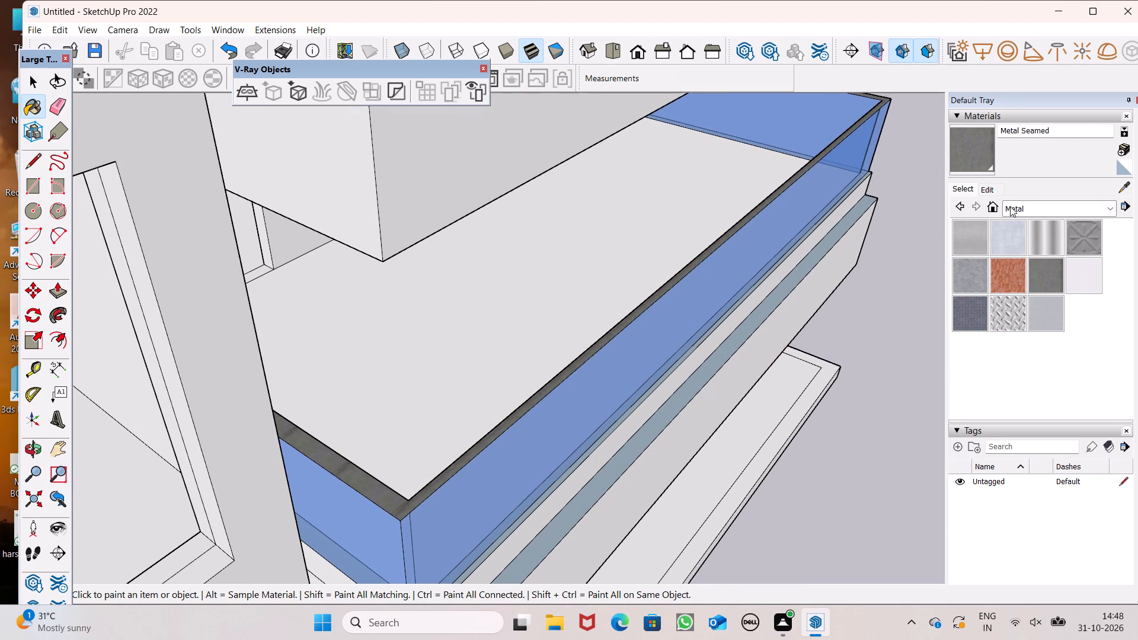
Paint the outer face of the upper balcony's tower-side parapet with Translucent Glass Blue from Glass and Mirrors.
{"action": "left_click", "coordinate": [1010, 206]}
{"action": "left_click", "coordinate": [1043, 280]}
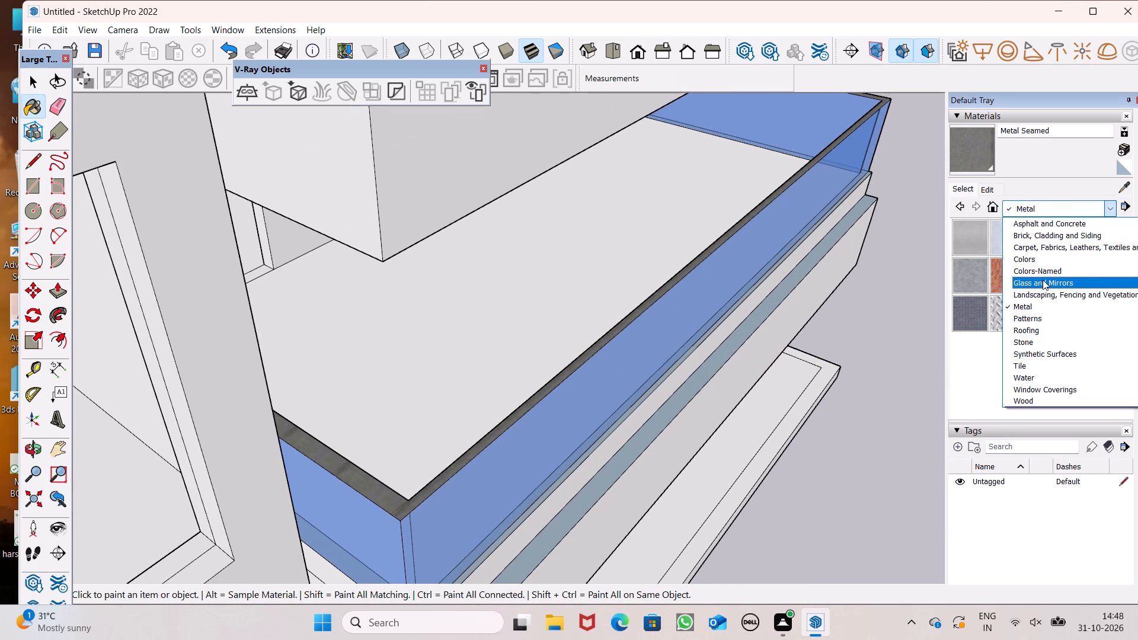
{"action": "left_click", "coordinate": [1086, 247]}
{"action": "left_click", "coordinate": [303, 200]}
{"action": "scroll", "coordinate": [387, 349], "scroll_direction": "down", "scroll_amount": 5}
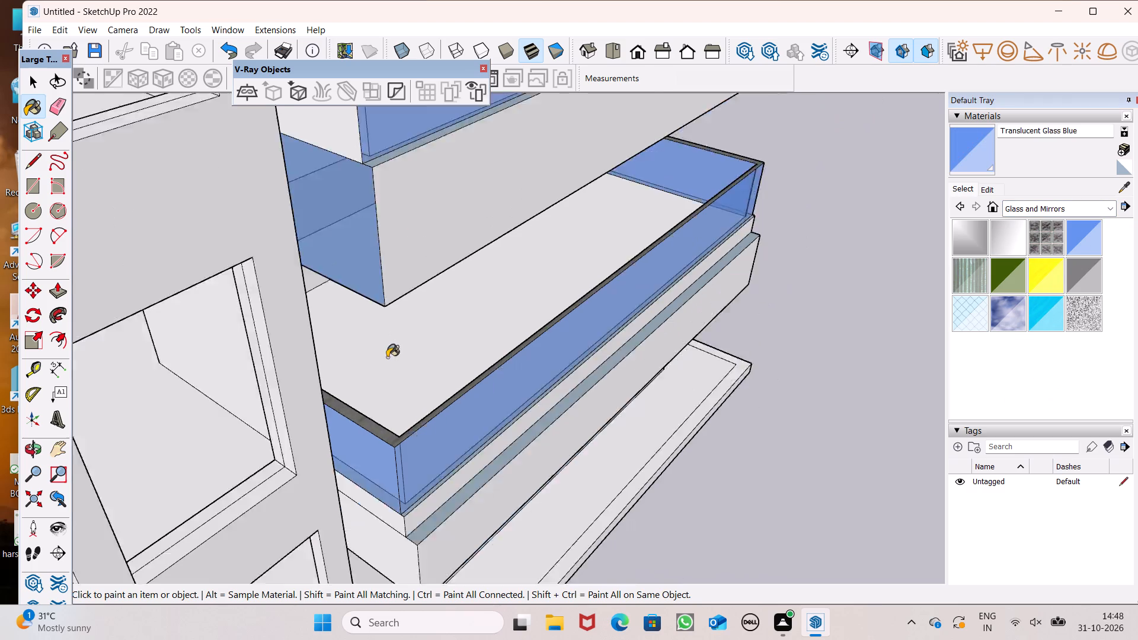
{"action": "scroll", "coordinate": [387, 357], "scroll_direction": "down", "scroll_amount": 7}
{"action": "key", "text": "ctrl+z"}
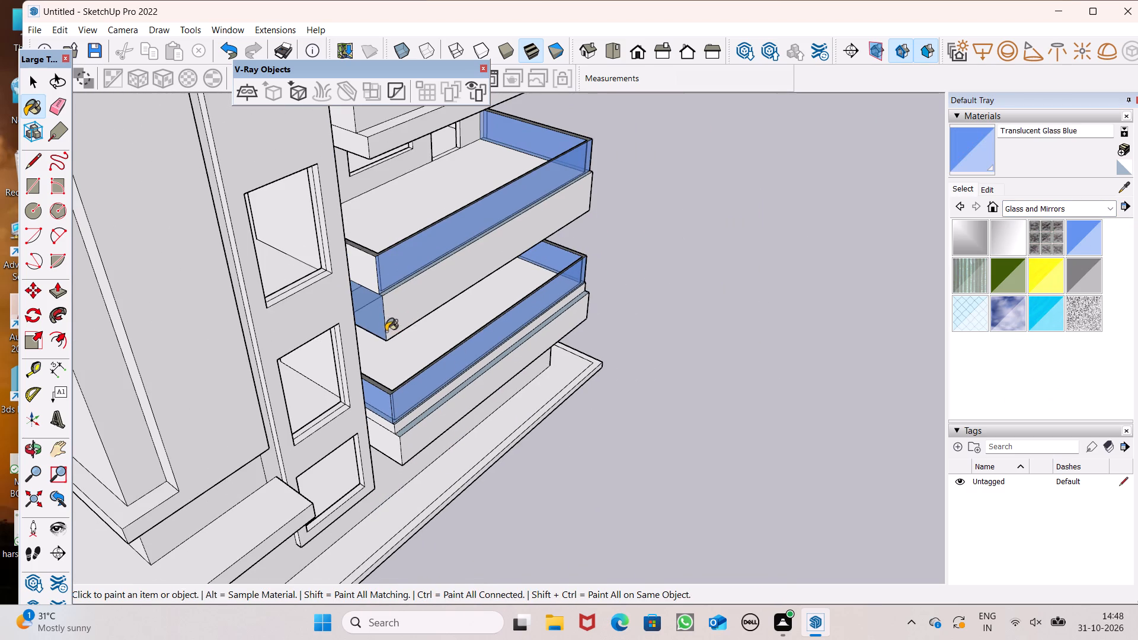
{"action": "left_click", "coordinate": [356, 279]}
{"action": "key", "text": "space"}
Push/Pull the upper balcony's dark metal top rim upward by 2".
{"action": "middle_click_drag", "start_coordinate": [489, 321], "coordinate": [409, 325]}
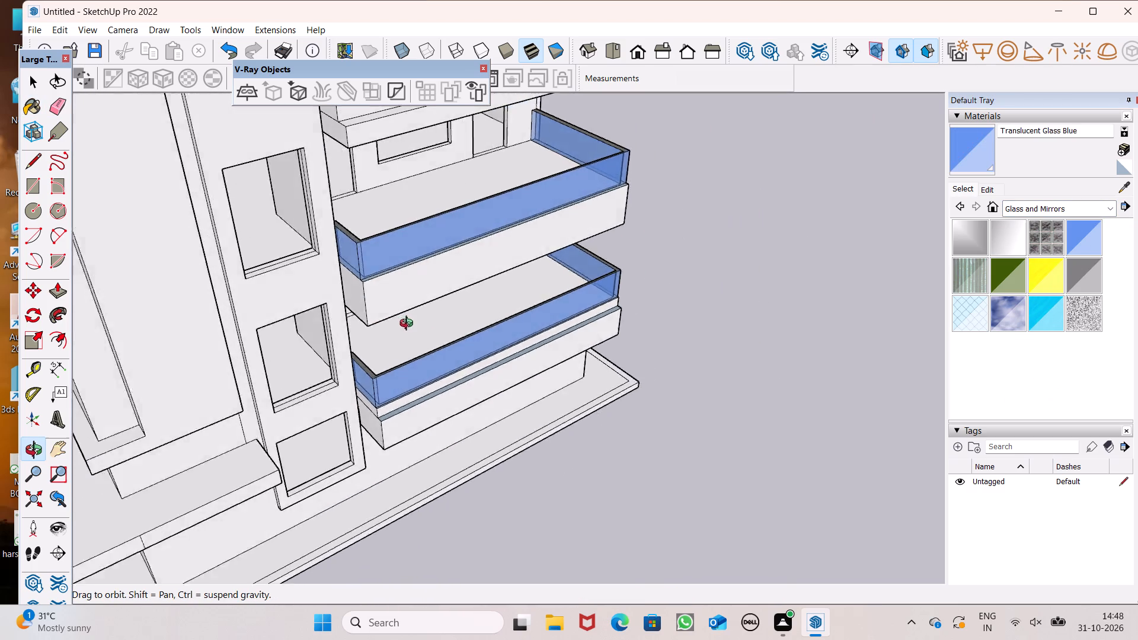
{"action": "middle_click_drag", "start_coordinate": [409, 325], "coordinate": [265, 490]}
{"action": "scroll", "coordinate": [284, 415], "scroll_direction": "up", "scroll_amount": 1}
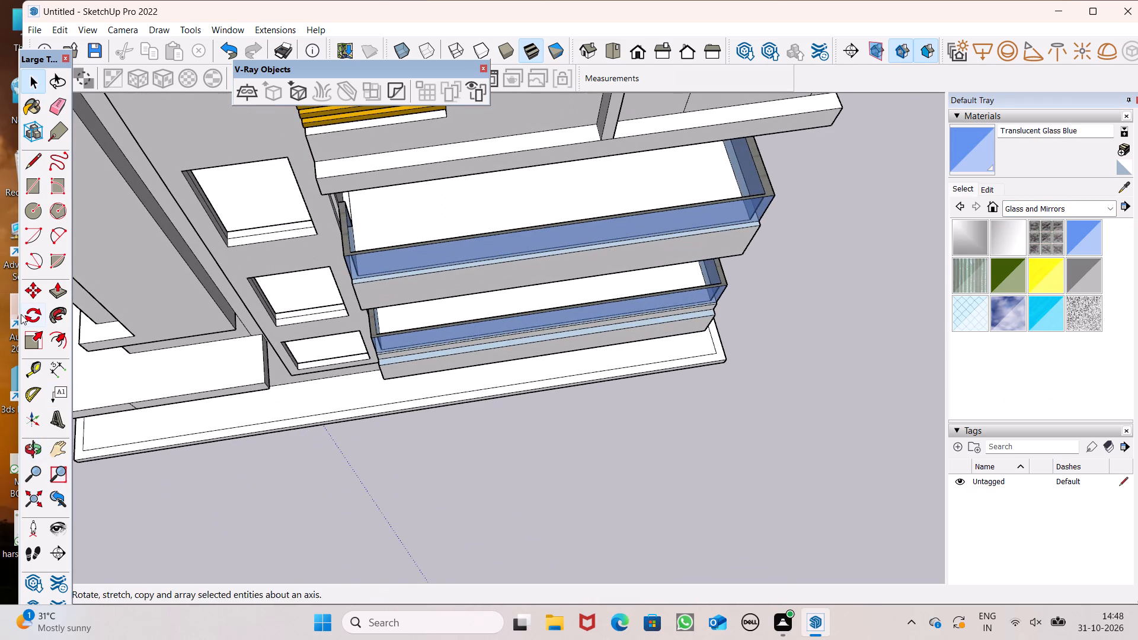
{"action": "left_click", "coordinate": [53, 289]}
{"action": "scroll", "coordinate": [376, 172], "scroll_direction": "up", "scroll_amount": 7}
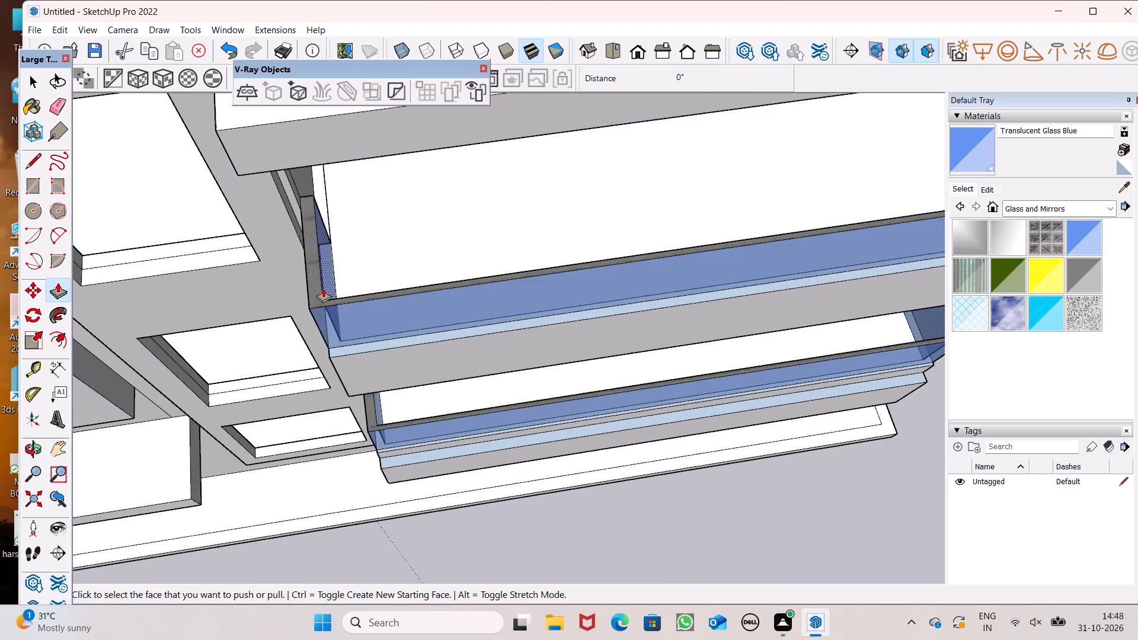
{"action": "scroll", "coordinate": [322, 288], "scroll_direction": "up", "scroll_amount": 10}
{"action": "left_click_drag", "start_coordinate": [305, 315], "coordinate": [298, 299]}
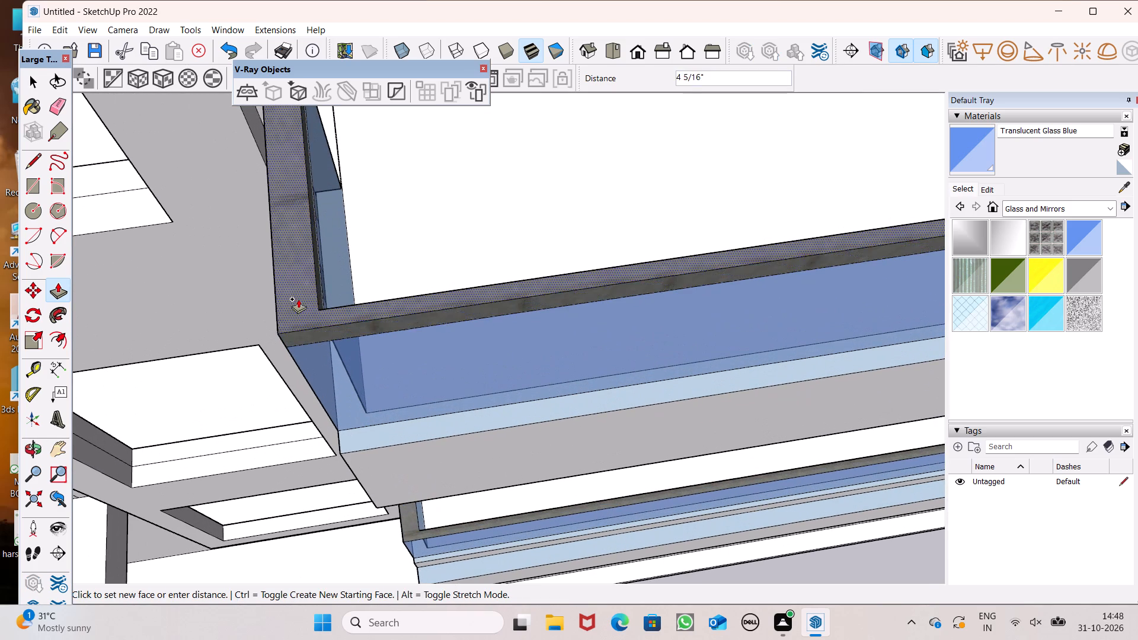
{"action": "left_click_drag", "start_coordinate": [298, 299], "coordinate": [297, 296]}
{"action": "type", "text": "2\""}
{"action": "key", "text": "Return"}
Push/Pull the lower balcony's dark metal top rim upward by 2".
{"action": "scroll", "coordinate": [297, 296], "scroll_direction": "down", "scroll_amount": 2}
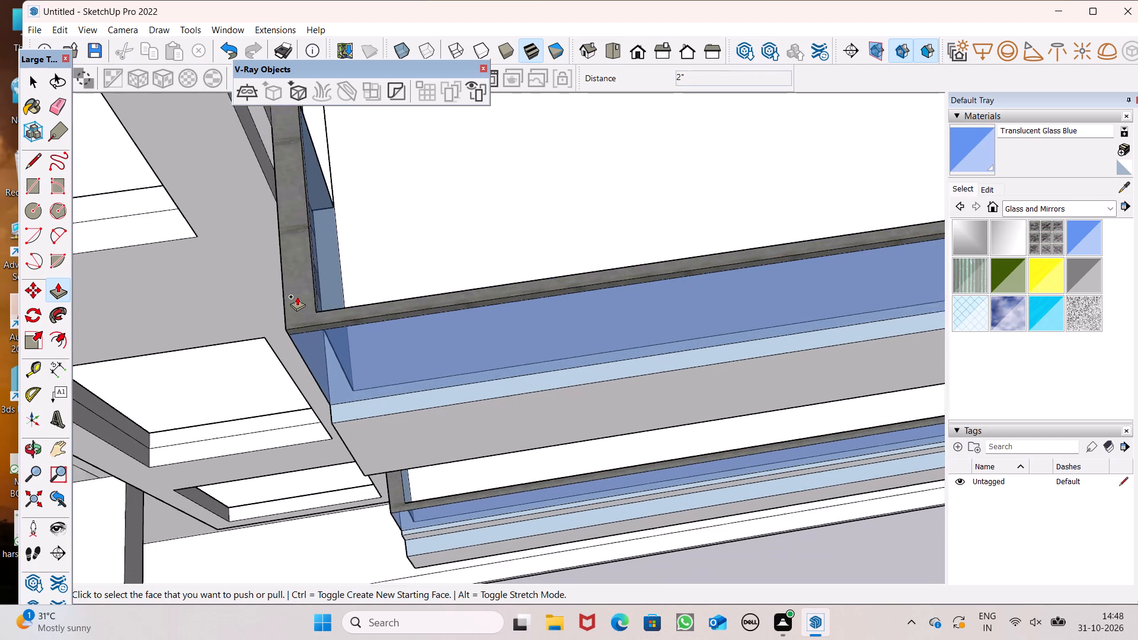
{"action": "scroll", "coordinate": [297, 296], "scroll_direction": "down", "scroll_amount": 2}
{"action": "middle_click_drag", "start_coordinate": [321, 362], "coordinate": [346, 169]}
{"action": "scroll", "coordinate": [346, 169], "scroll_direction": "up", "scroll_amount": 1}
{"action": "scroll", "coordinate": [351, 210], "scroll_direction": "down", "scroll_amount": 6}
{"action": "middle_click_drag", "start_coordinate": [374, 392], "coordinate": [378, 375]}
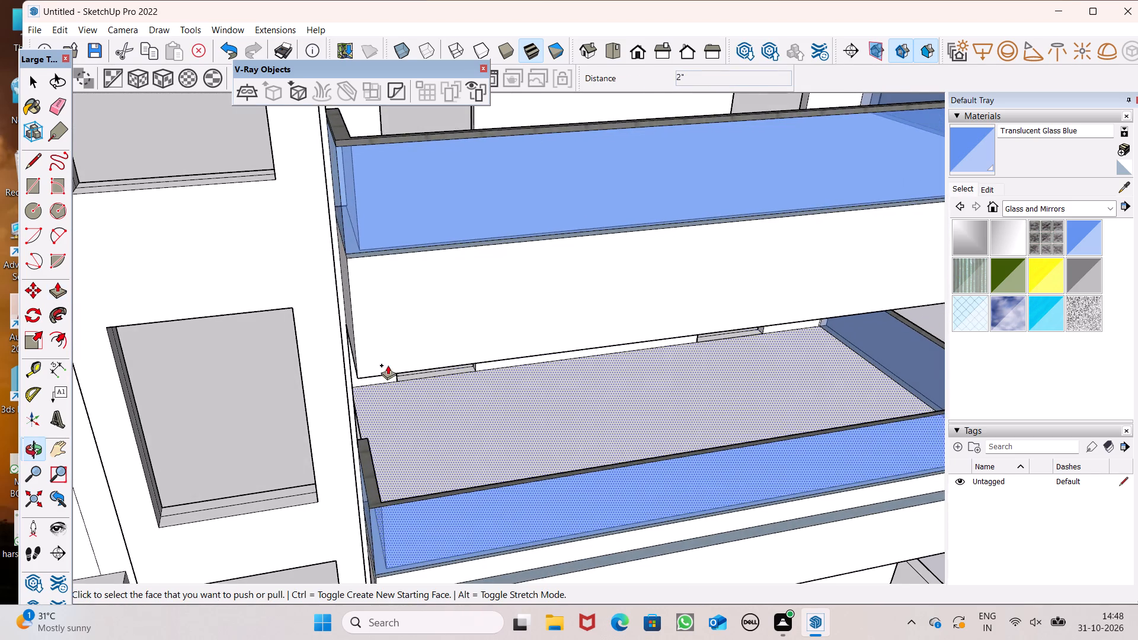
{"action": "scroll", "coordinate": [388, 365], "scroll_direction": "down", "scroll_amount": 3}
{"action": "scroll", "coordinate": [358, 475], "scroll_direction": "up", "scroll_amount": 8}
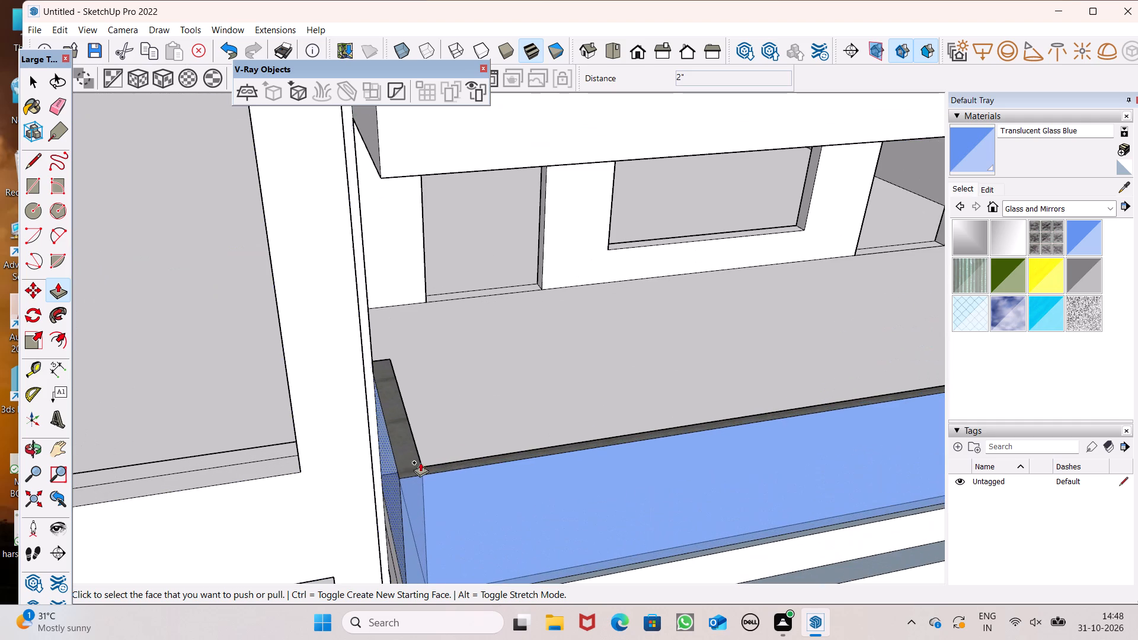
{"action": "scroll", "coordinate": [452, 468], "scroll_direction": "up", "scroll_amount": 4}
{"action": "left_click_drag", "start_coordinate": [383, 471], "coordinate": [385, 425]}
{"action": "key", "text": "2"}
{"action": "key", "text": "shift+quotedbl"}
{"action": "key", "text": "Return"}
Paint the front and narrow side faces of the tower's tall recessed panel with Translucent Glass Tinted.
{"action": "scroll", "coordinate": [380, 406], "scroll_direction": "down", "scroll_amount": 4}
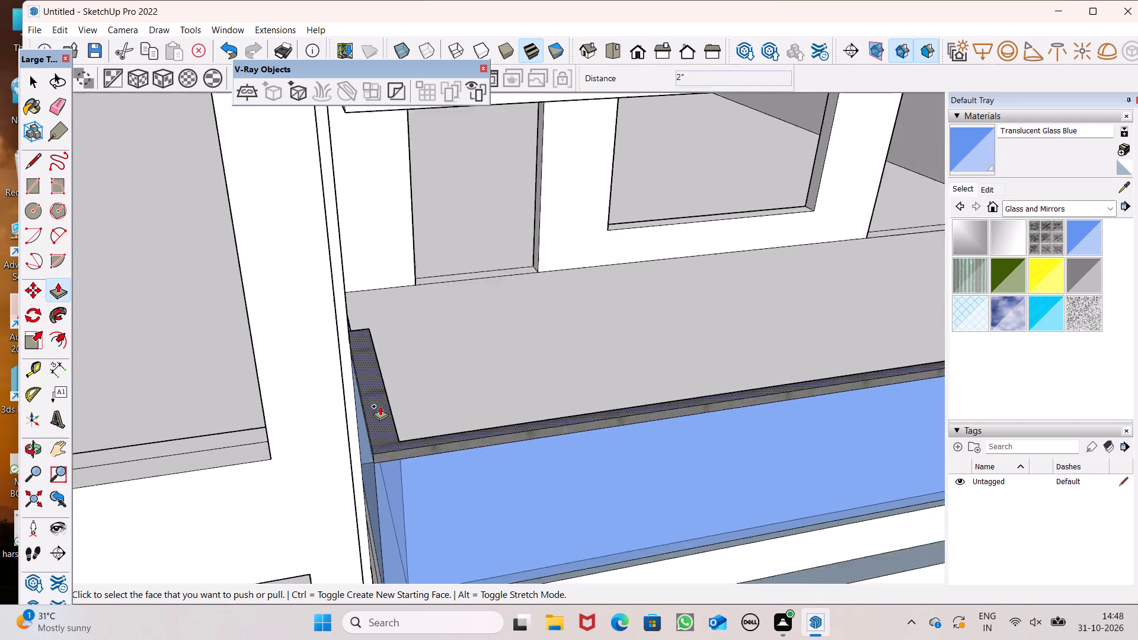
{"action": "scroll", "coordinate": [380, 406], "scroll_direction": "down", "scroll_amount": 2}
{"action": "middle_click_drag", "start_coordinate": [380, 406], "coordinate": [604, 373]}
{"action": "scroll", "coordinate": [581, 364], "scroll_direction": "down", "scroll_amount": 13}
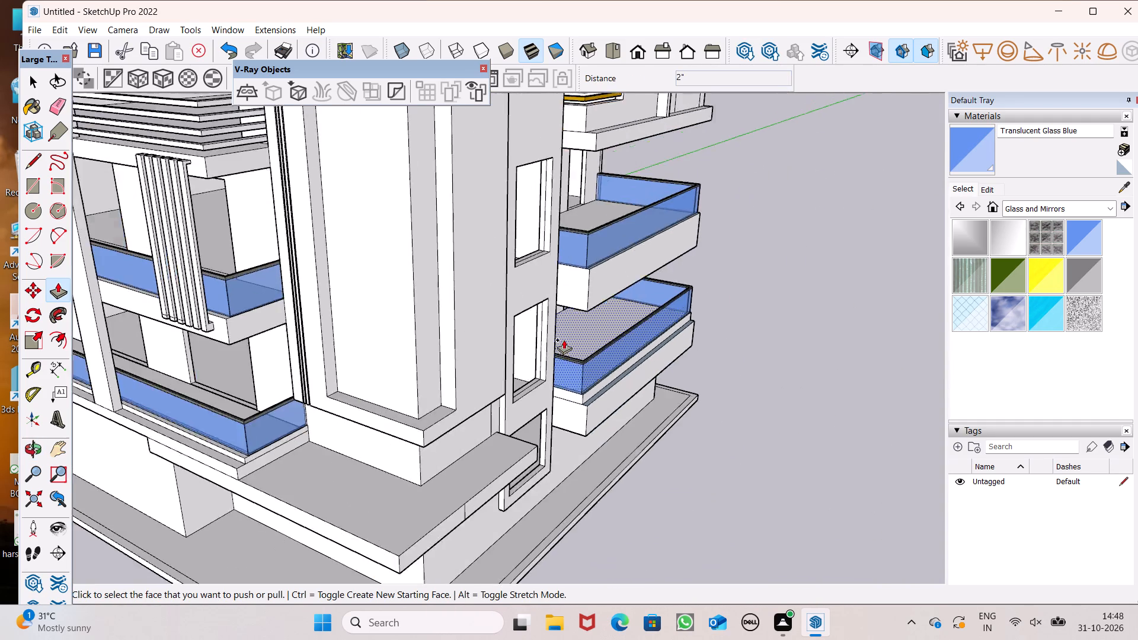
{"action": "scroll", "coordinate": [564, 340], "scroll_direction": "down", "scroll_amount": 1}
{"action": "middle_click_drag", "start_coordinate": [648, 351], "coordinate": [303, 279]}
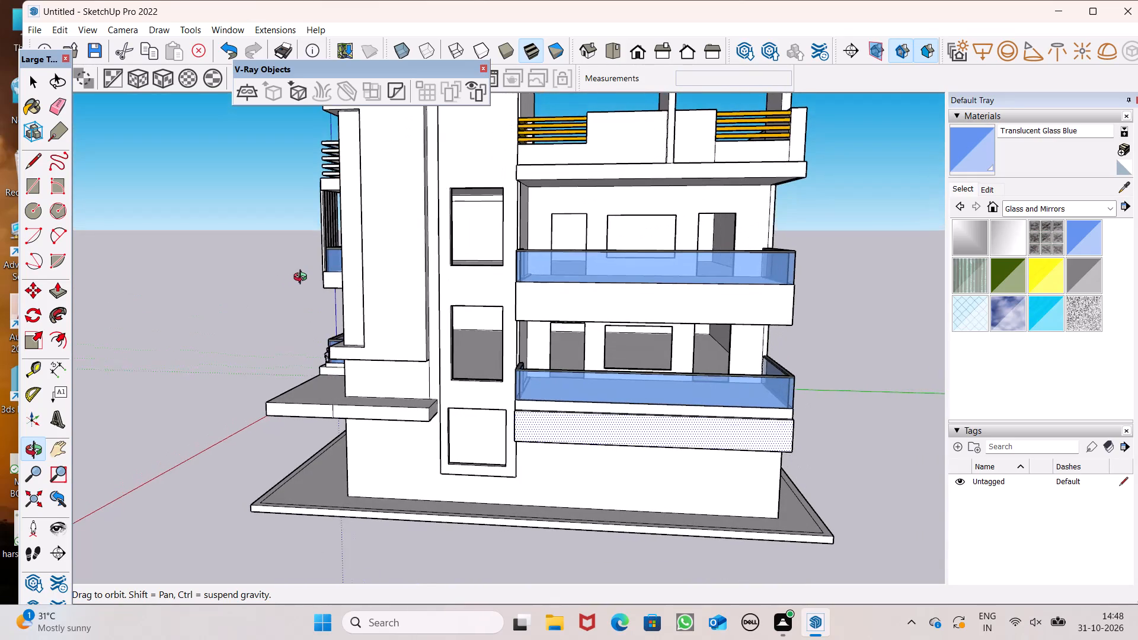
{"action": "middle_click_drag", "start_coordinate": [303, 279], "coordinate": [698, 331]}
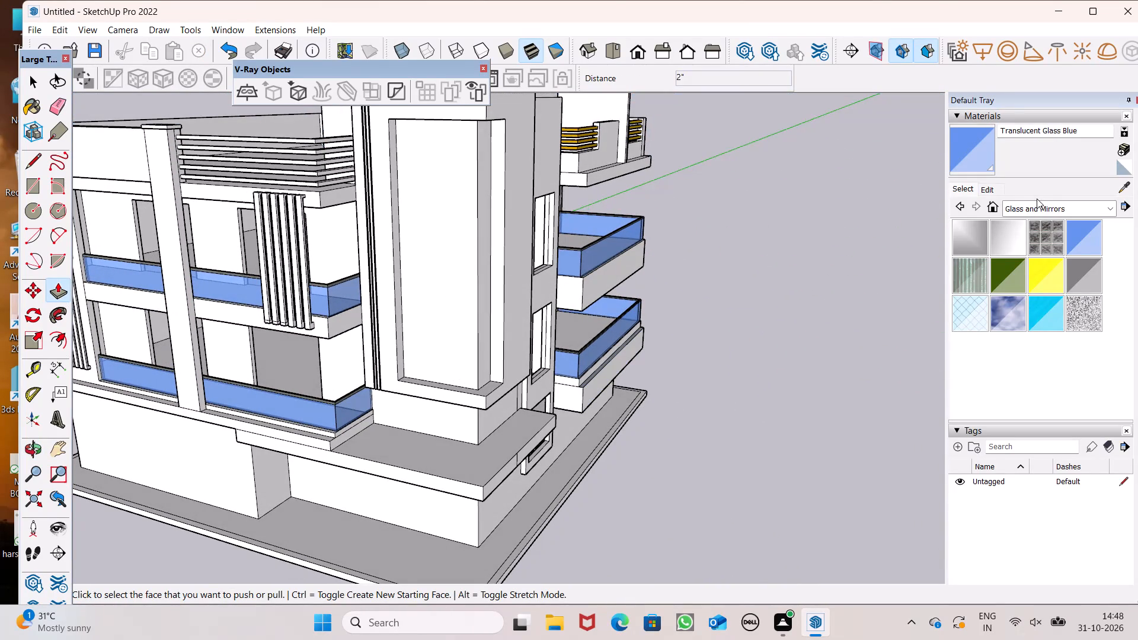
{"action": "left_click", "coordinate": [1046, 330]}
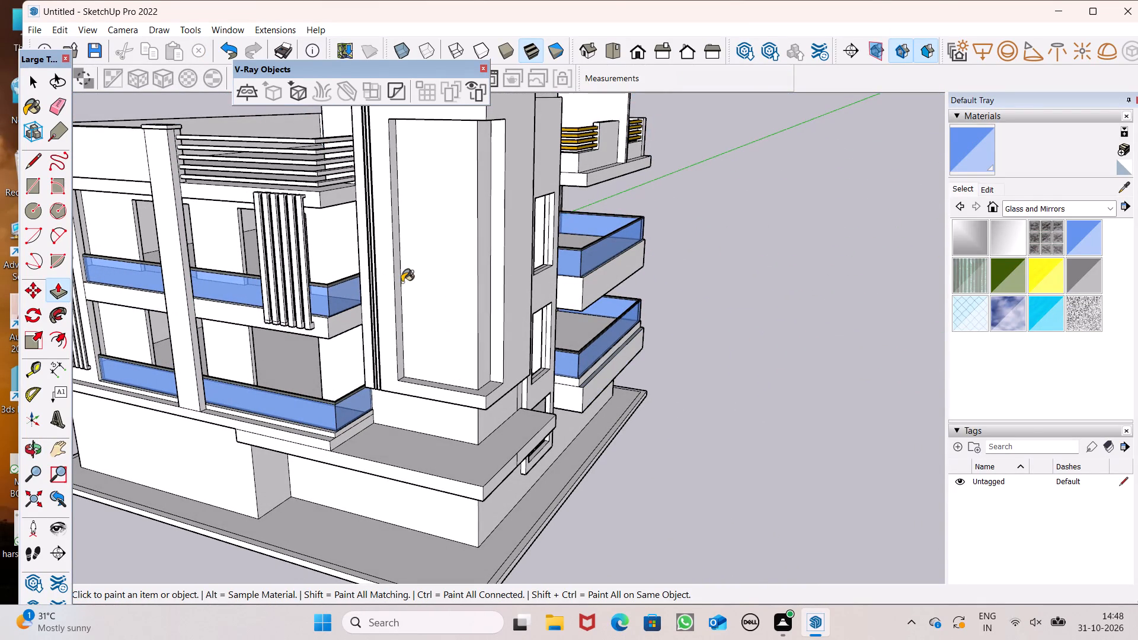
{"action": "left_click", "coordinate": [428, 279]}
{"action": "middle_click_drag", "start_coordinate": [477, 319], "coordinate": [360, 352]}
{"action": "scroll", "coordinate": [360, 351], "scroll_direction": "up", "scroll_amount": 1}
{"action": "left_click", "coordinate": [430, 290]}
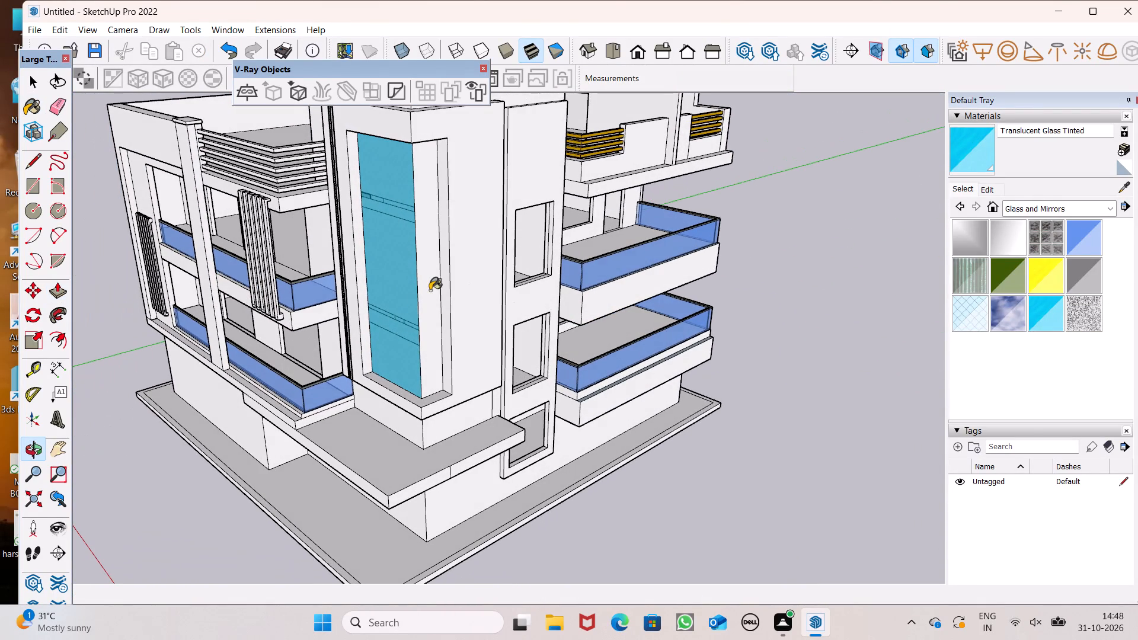
Paint the front and narrow side faces of the tower's tall recessed panel with Translucent Glass Sky Reflection.
{"action": "scroll", "coordinate": [433, 296], "scroll_direction": "down", "scroll_amount": 3}
{"action": "middle_click_drag", "start_coordinate": [434, 296], "coordinate": [608, 280]}
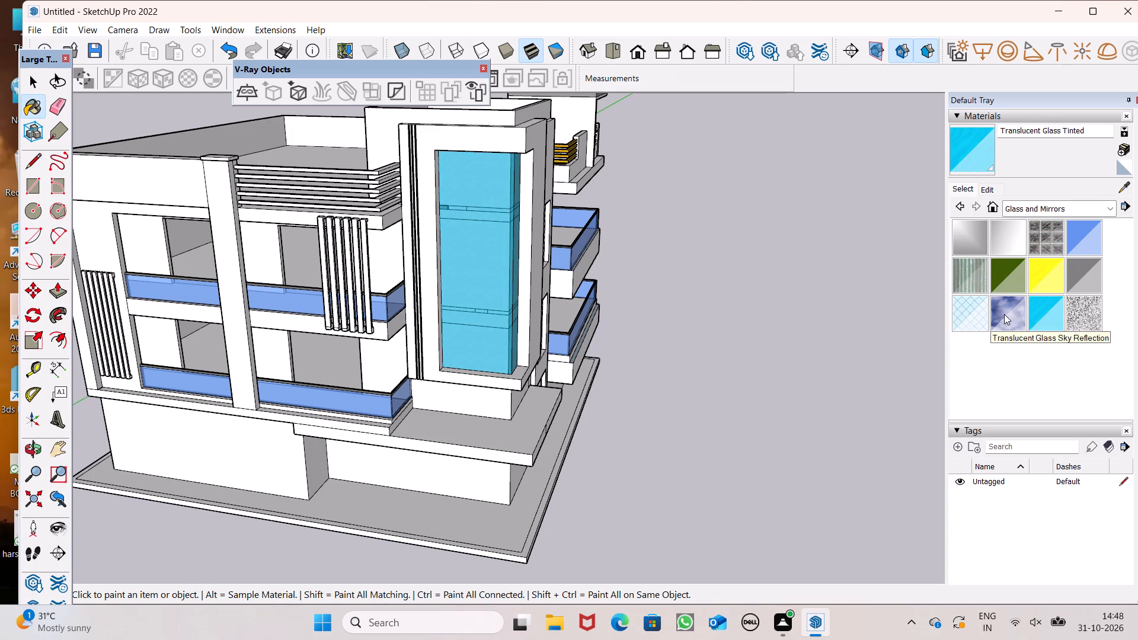
{"action": "left_click", "coordinate": [1005, 313]}
{"action": "left_click", "coordinate": [478, 273]}
{"action": "middle_click_drag", "start_coordinate": [494, 278], "coordinate": [226, 338]}
{"action": "left_click", "coordinate": [427, 281]}
Change the Translucent Glass Sky Reflection material's colour to a deeper blue, RGB 37, 119, 229.
{"action": "middle_click_drag", "start_coordinate": [411, 271], "coordinate": [583, 197]}
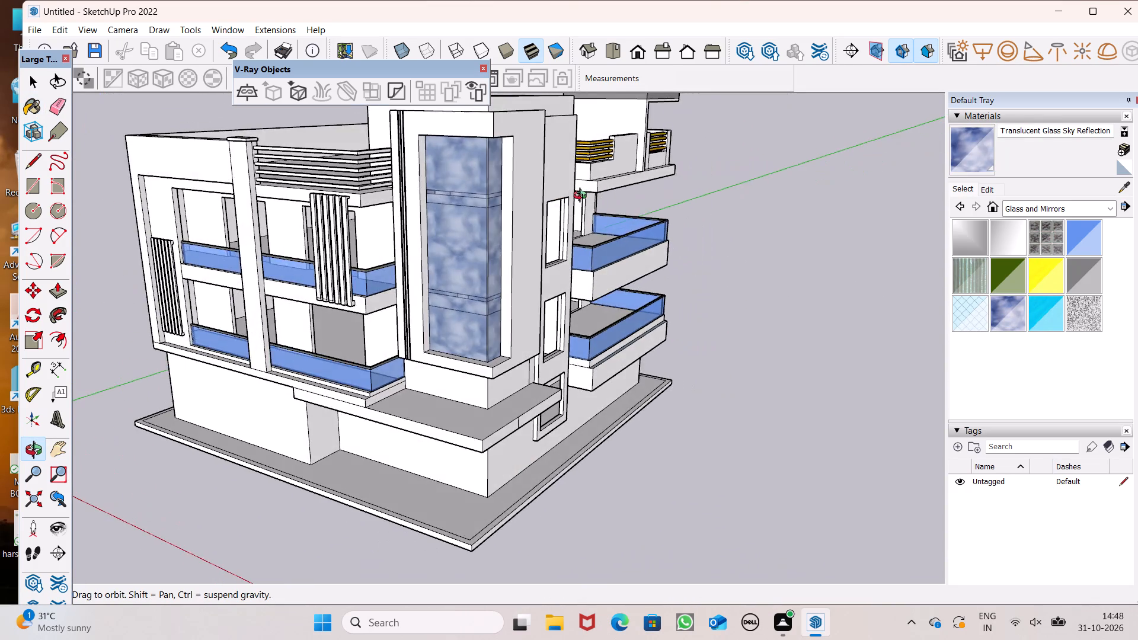
{"action": "middle_click_drag", "start_coordinate": [583, 197], "coordinate": [331, 256]}
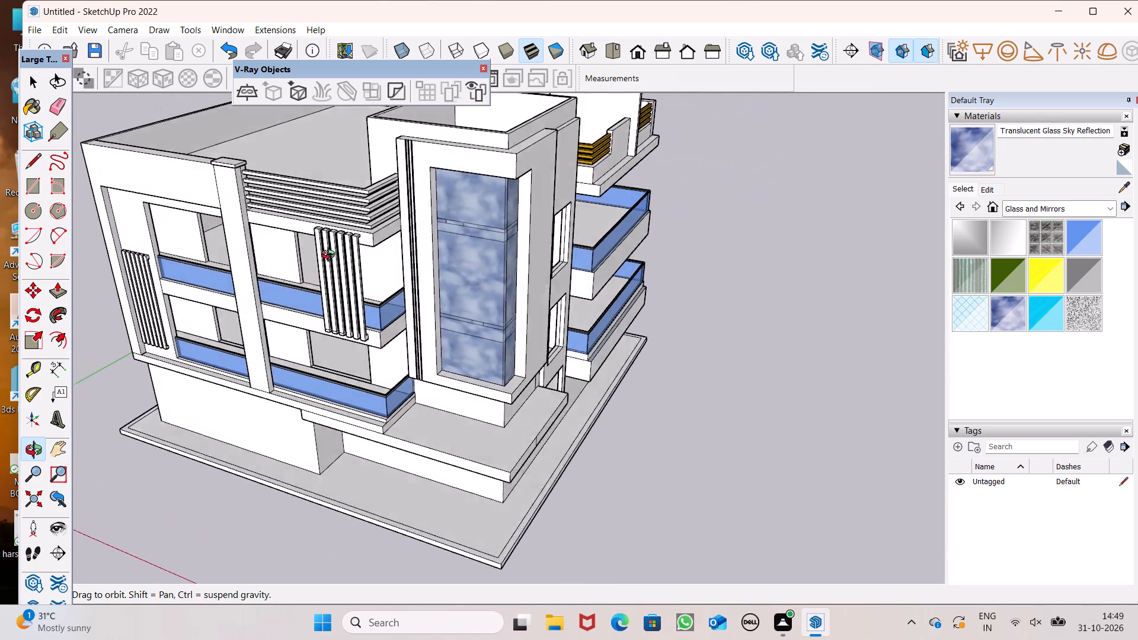
{"action": "middle_click_drag", "start_coordinate": [331, 256], "coordinate": [263, 293]}
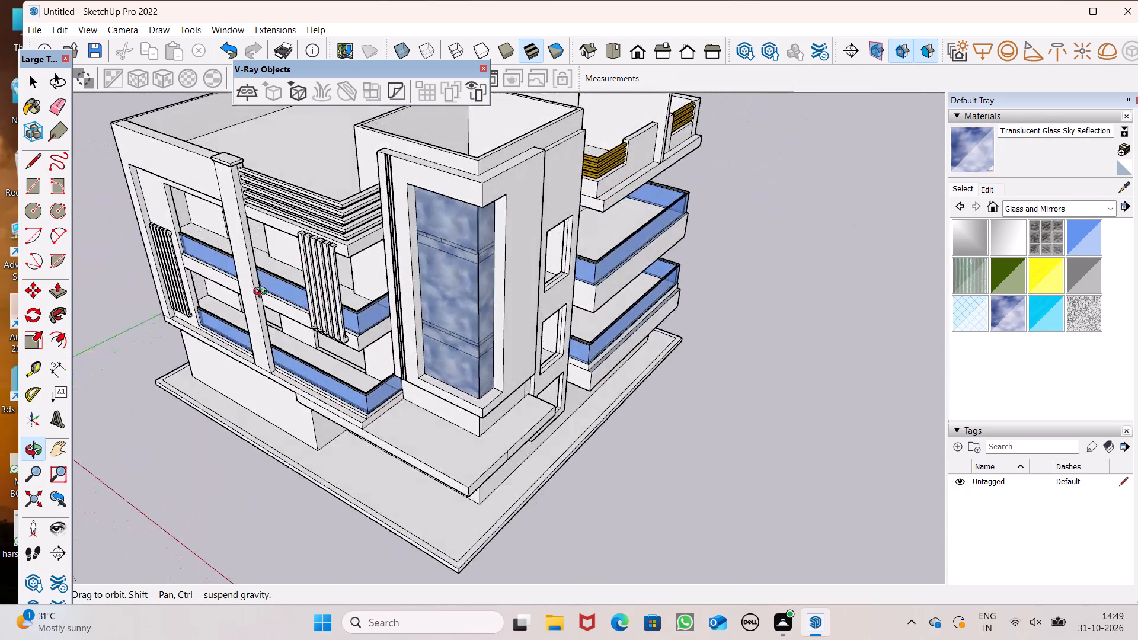
{"action": "middle_click_drag", "start_coordinate": [263, 293], "coordinate": [271, 300]}
{"action": "scroll", "coordinate": [271, 300], "scroll_direction": "up", "scroll_amount": 1}
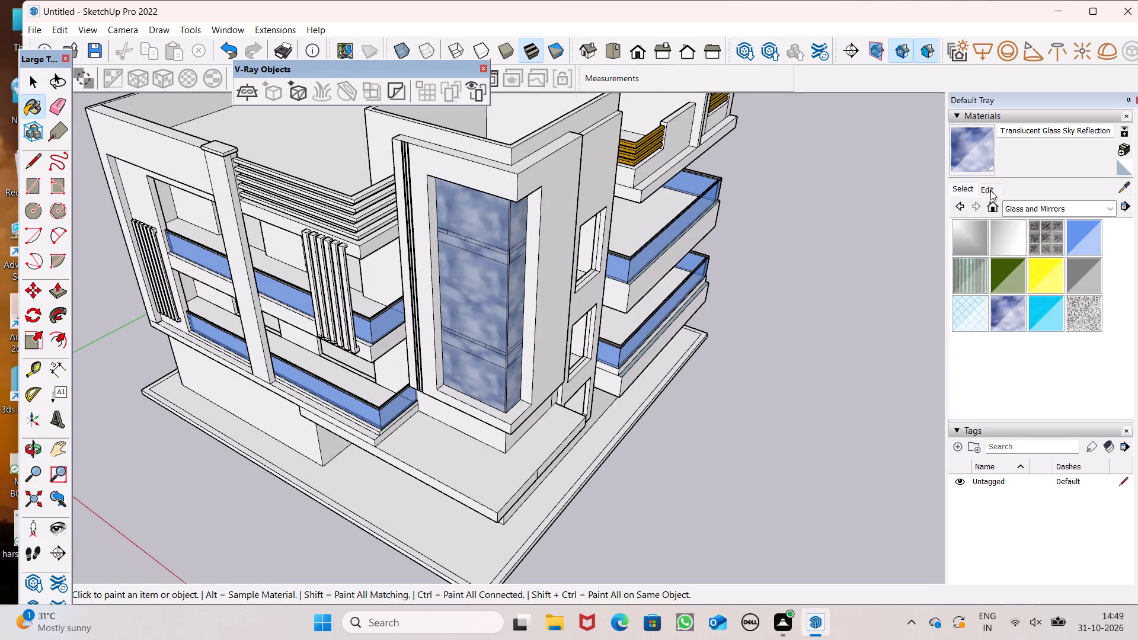
{"action": "left_click", "coordinate": [990, 190]}
{"action": "left_click_drag", "start_coordinate": [1019, 257], "coordinate": [1029, 257]}
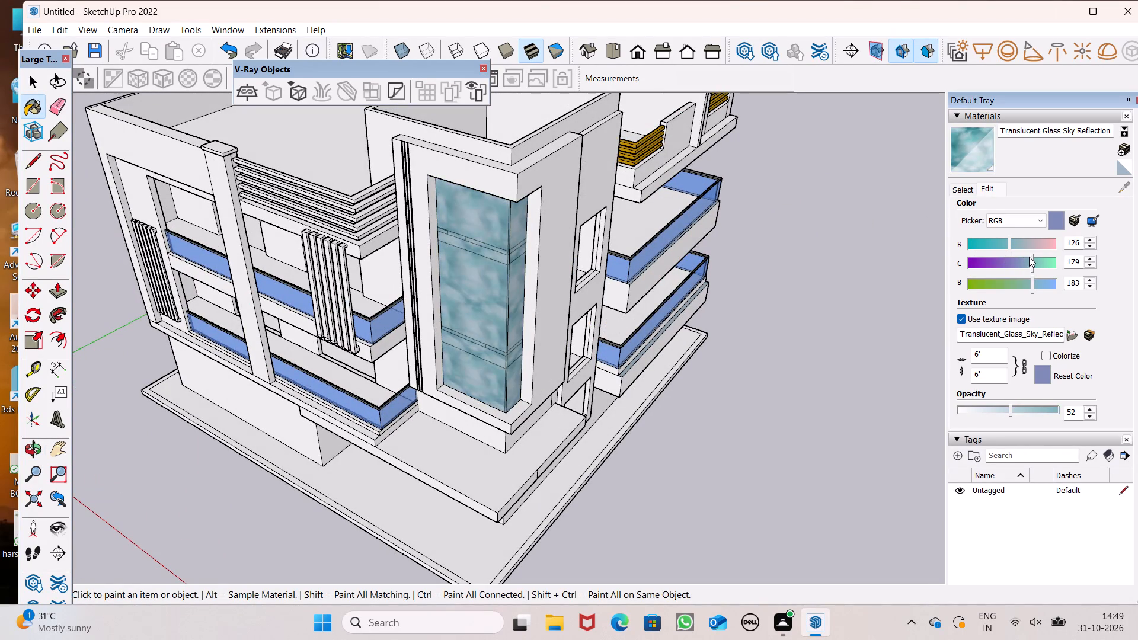
{"action": "left_click_drag", "start_coordinate": [1029, 257], "coordinate": [1008, 267]}
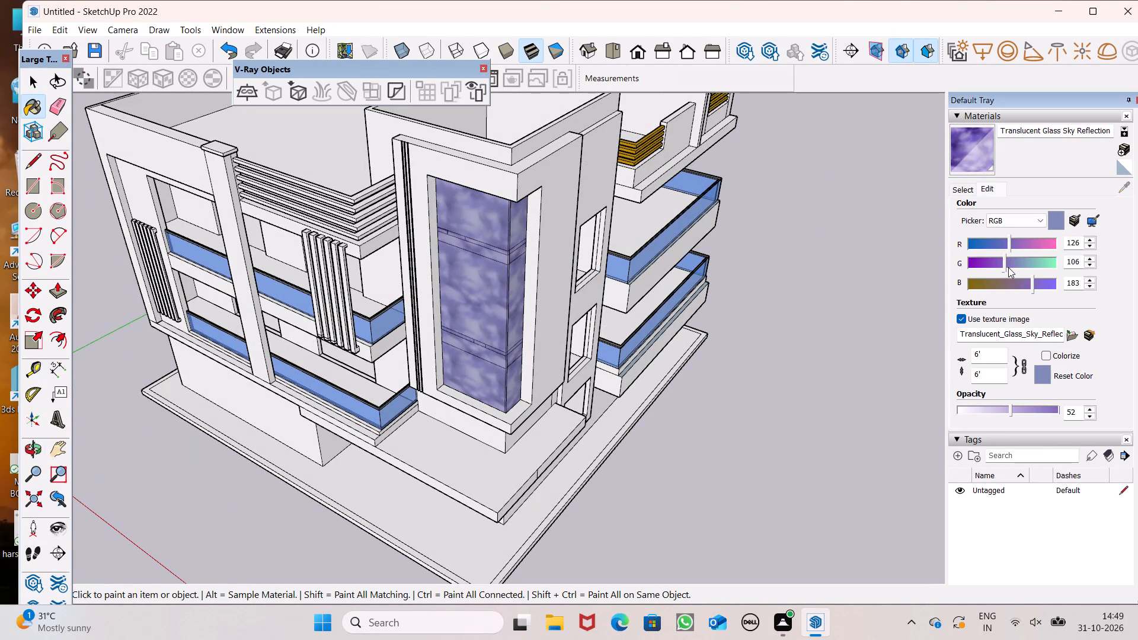
{"action": "left_click_drag", "start_coordinate": [1008, 267], "coordinate": [1009, 266]}
{"action": "left_click", "coordinate": [997, 236]}
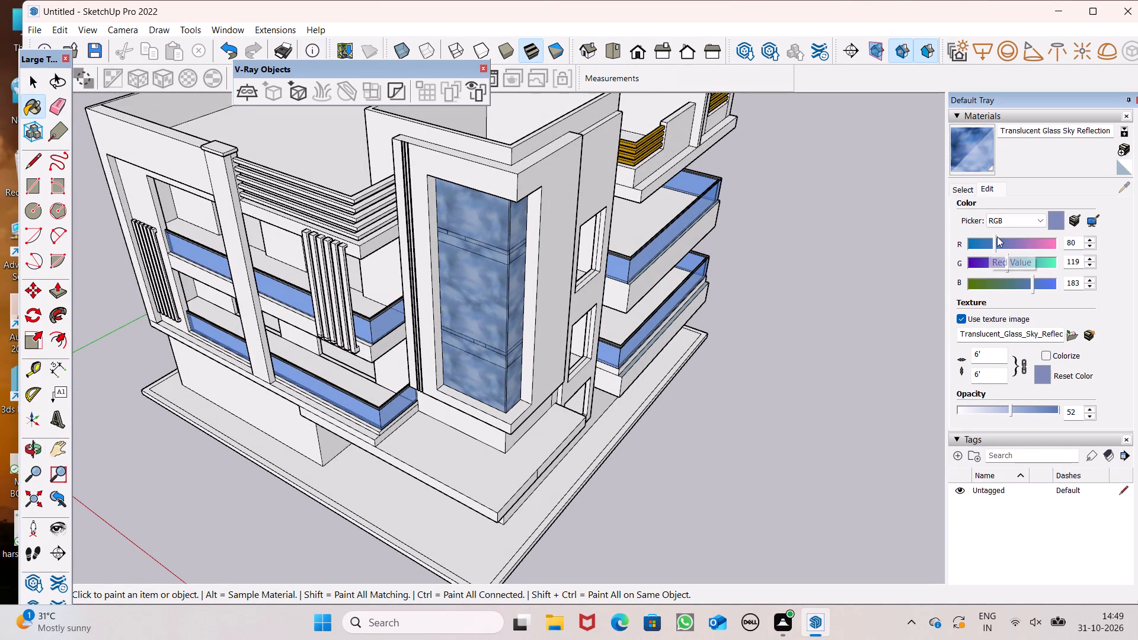
{"action": "left_click_drag", "start_coordinate": [982, 246], "coordinate": [973, 252]}
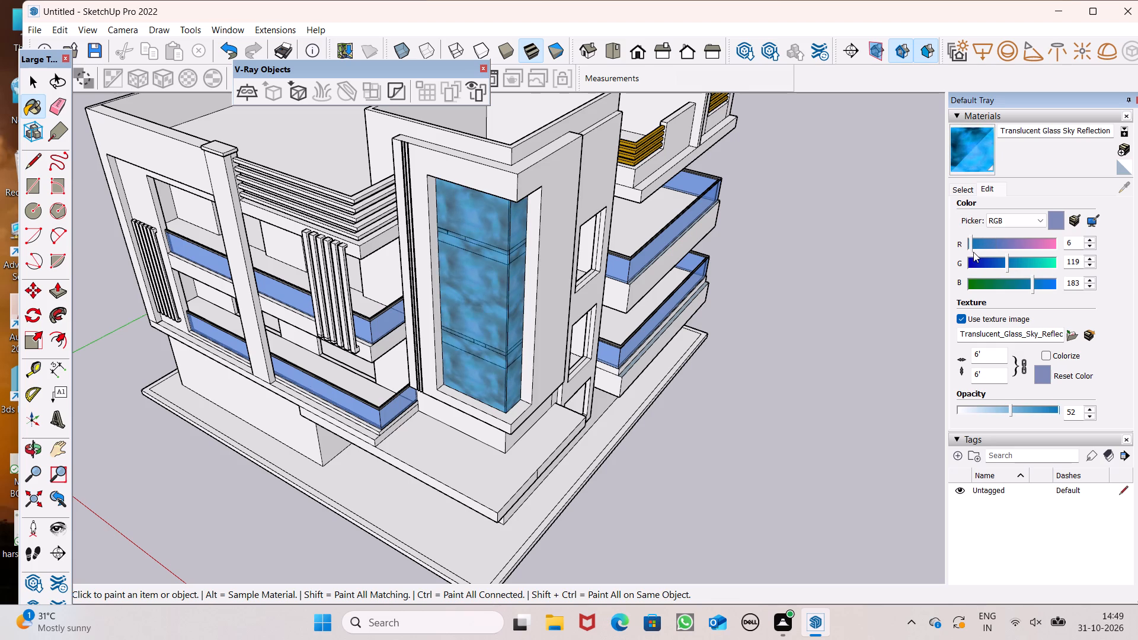
{"action": "left_click_drag", "start_coordinate": [973, 252], "coordinate": [990, 249]}
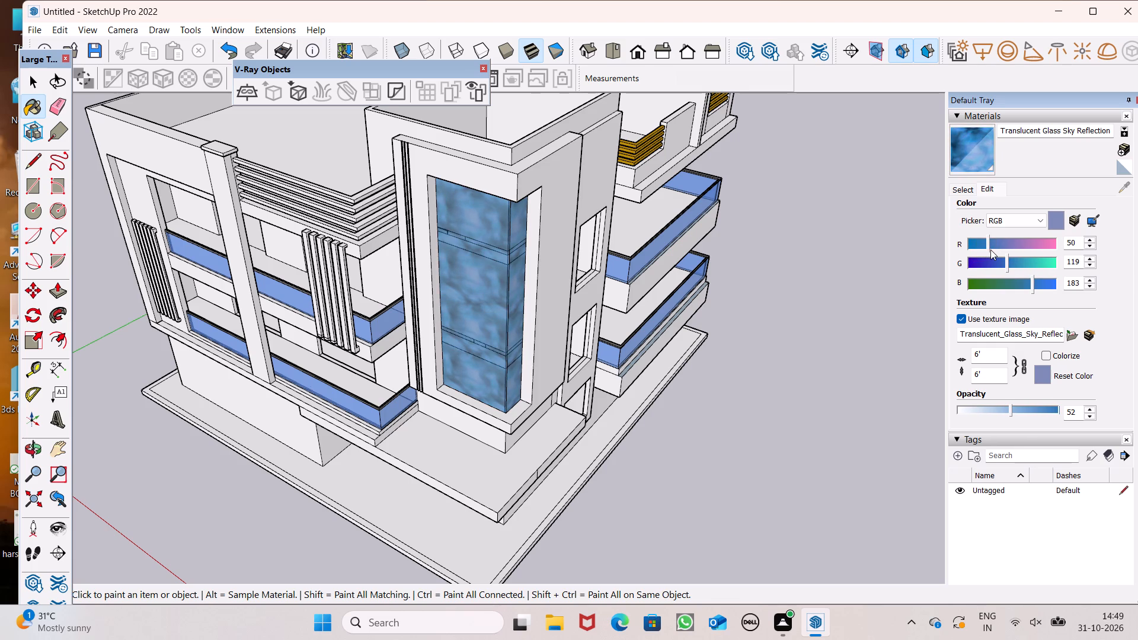
{"action": "left_click_drag", "start_coordinate": [990, 249], "coordinate": [983, 255]}
{"action": "left_click", "coordinate": [1043, 282]}
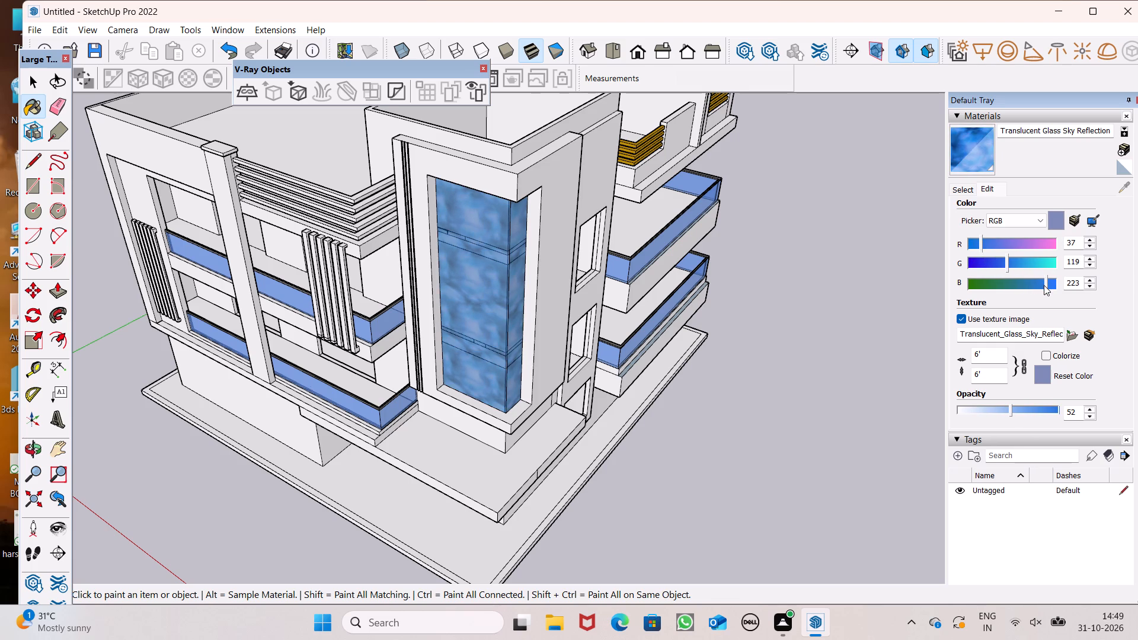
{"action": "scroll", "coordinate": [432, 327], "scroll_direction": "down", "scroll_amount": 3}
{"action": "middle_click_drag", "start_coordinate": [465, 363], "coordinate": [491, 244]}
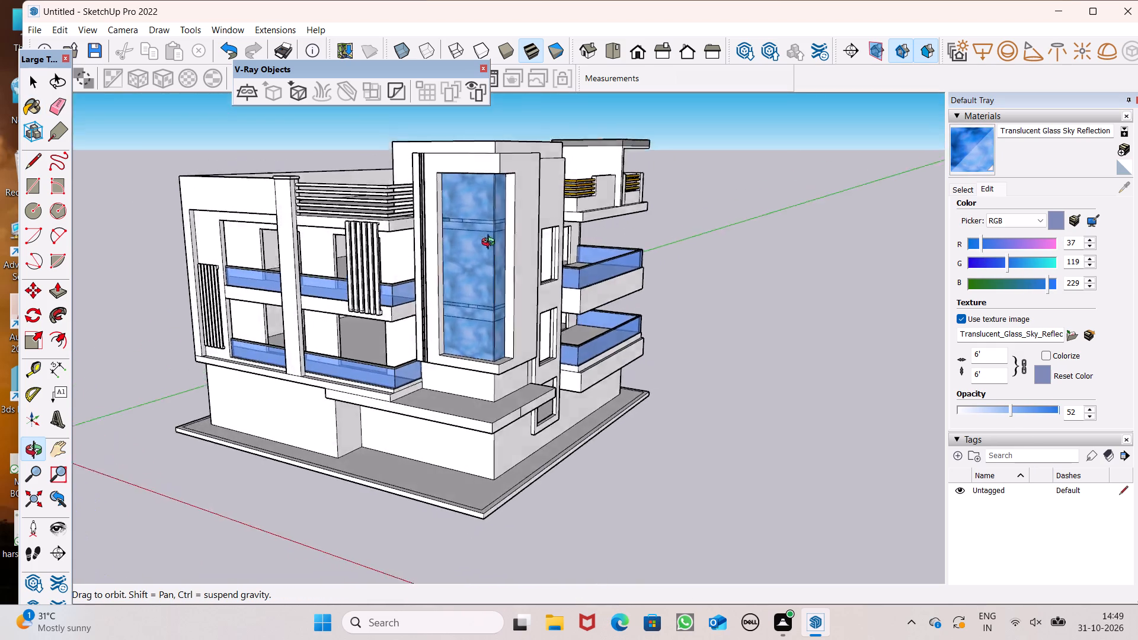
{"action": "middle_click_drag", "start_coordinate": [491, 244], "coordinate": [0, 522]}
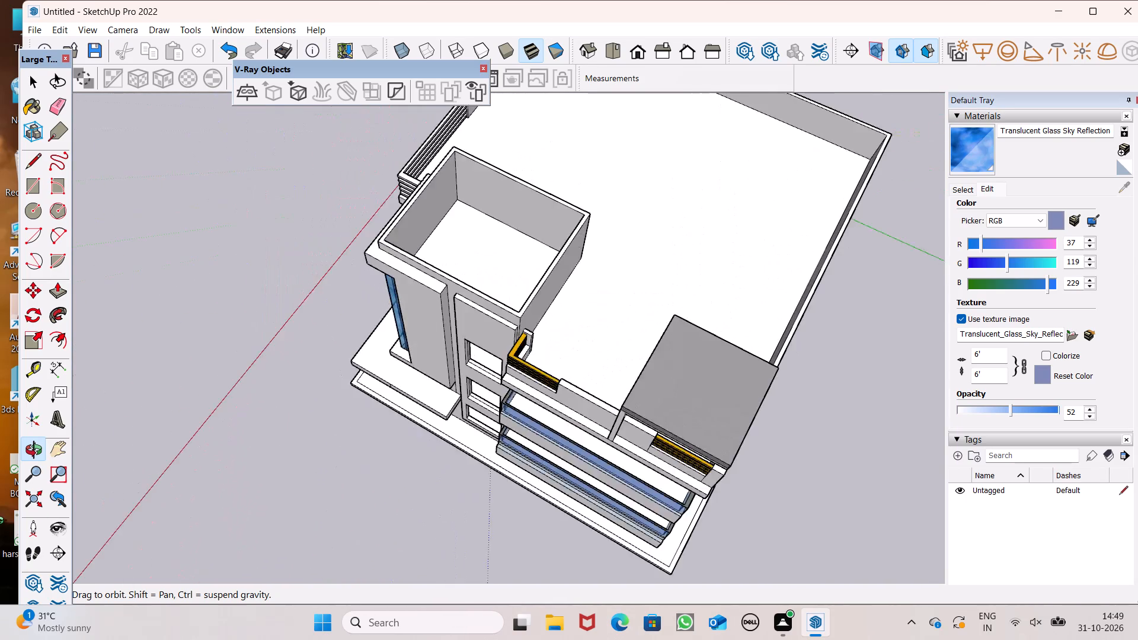
Examine the tower's blue glazing and the side balconies' glass railings from several angles, from the whole facade to close up.
{"action": "middle_click_drag", "start_coordinate": [0, 522], "coordinate": [225, 263]}
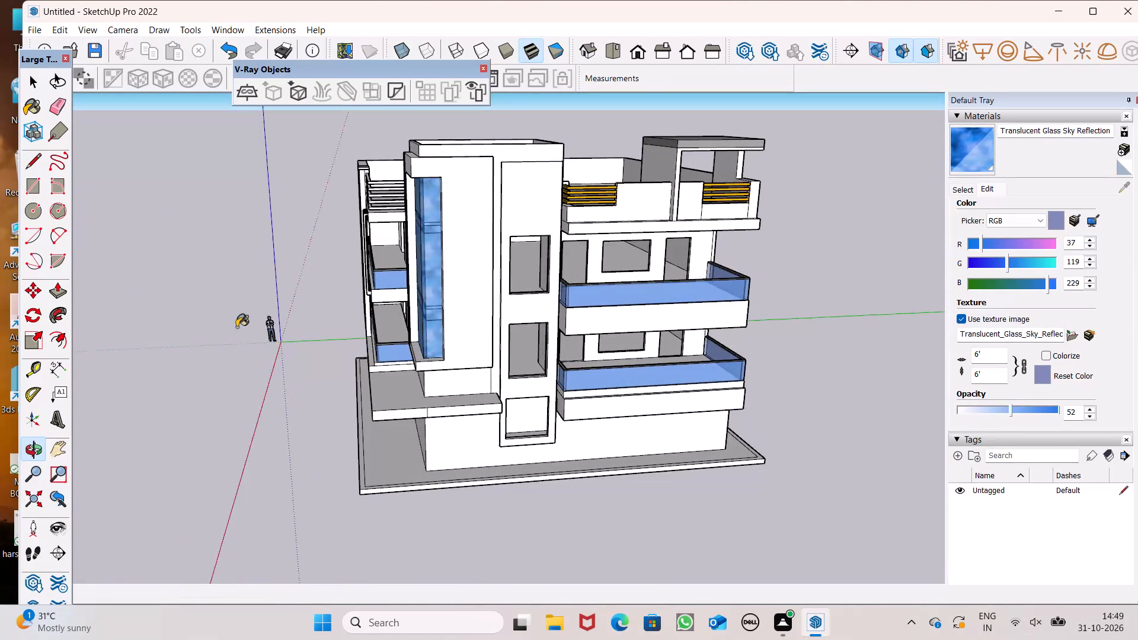
{"action": "scroll", "coordinate": [240, 407], "scroll_direction": "down", "scroll_amount": 4}
{"action": "middle_click_drag", "start_coordinate": [445, 418], "coordinate": [418, 356]}
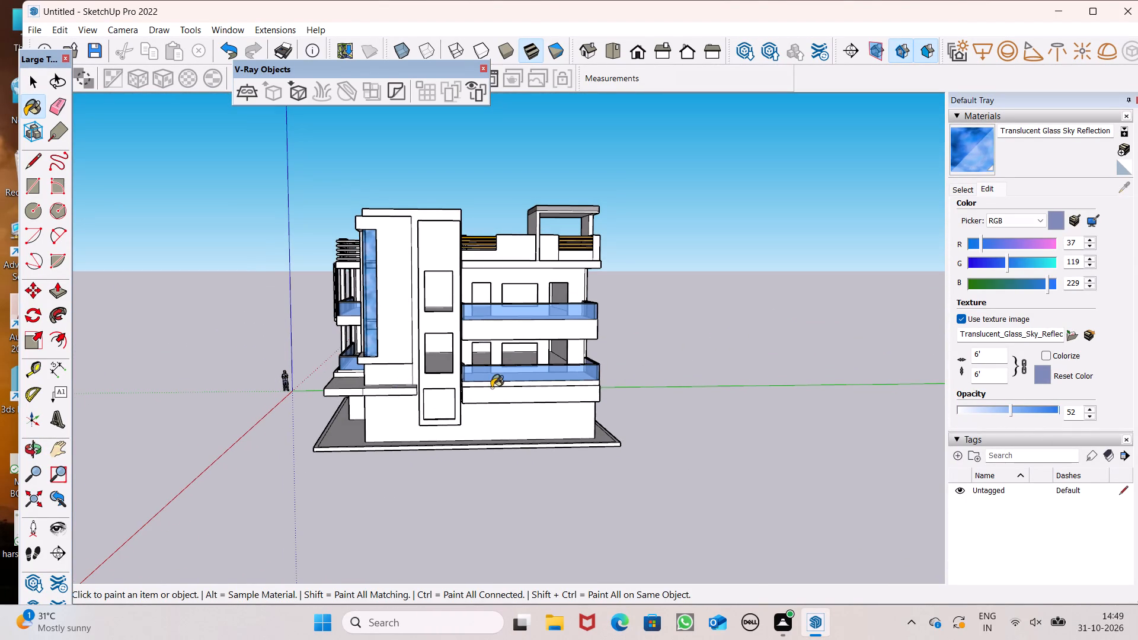
{"action": "middle_click_drag", "start_coordinate": [328, 417], "coordinate": [291, 466]}
{"action": "scroll", "coordinate": [584, 446], "scroll_direction": "up", "scroll_amount": 2}
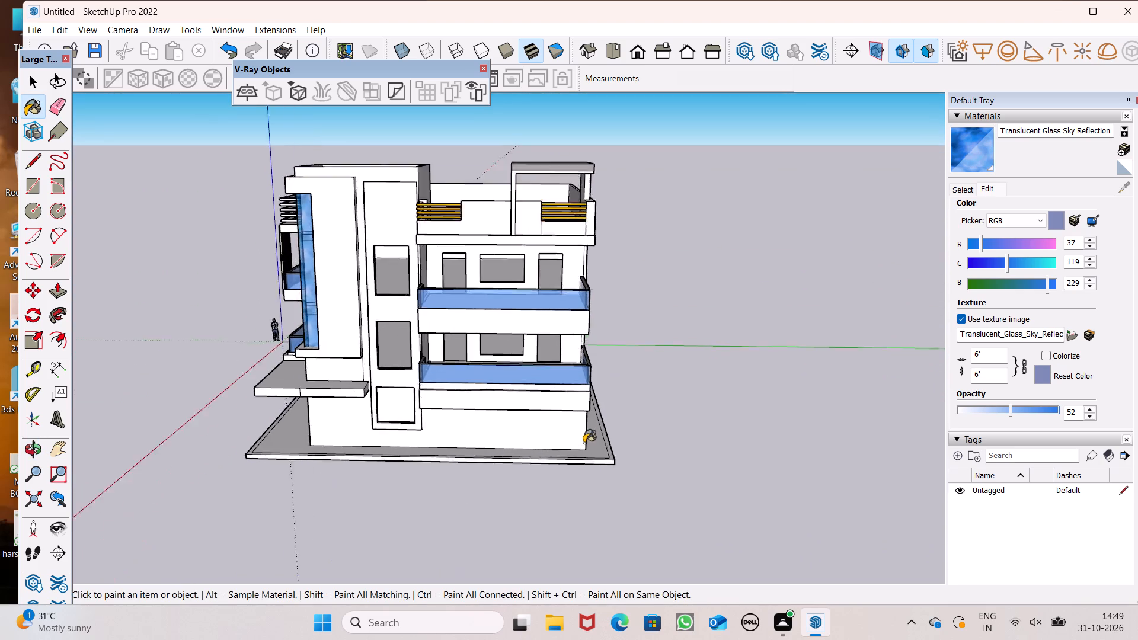
{"action": "scroll", "coordinate": [584, 443], "scroll_direction": "up", "scroll_amount": 3}
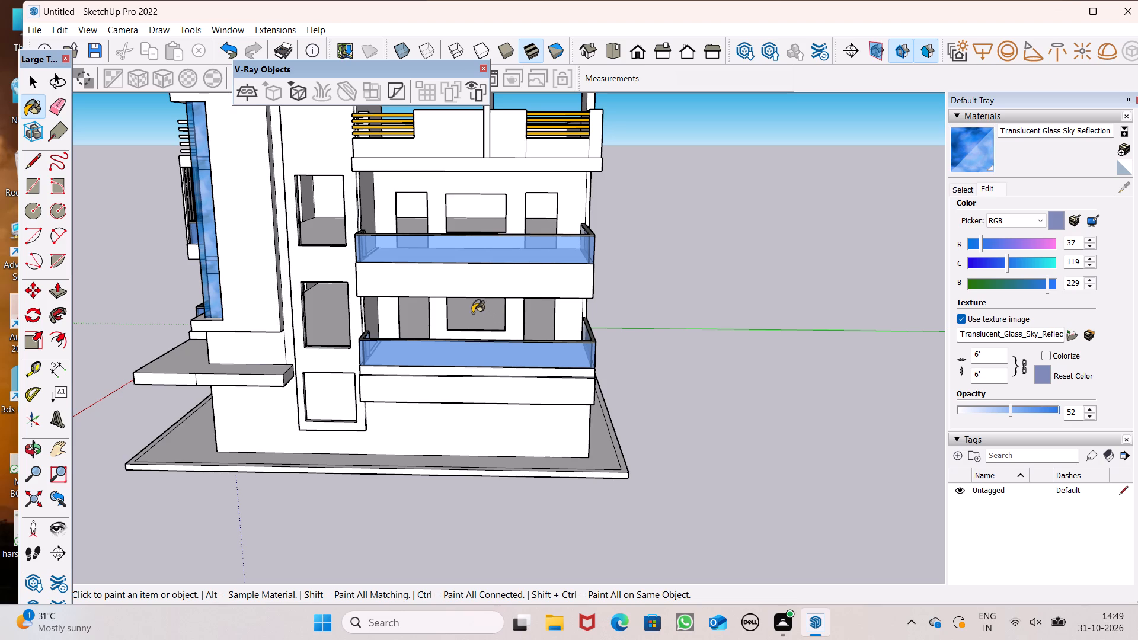
{"action": "middle_click_drag", "start_coordinate": [469, 311], "coordinate": [536, 456]}
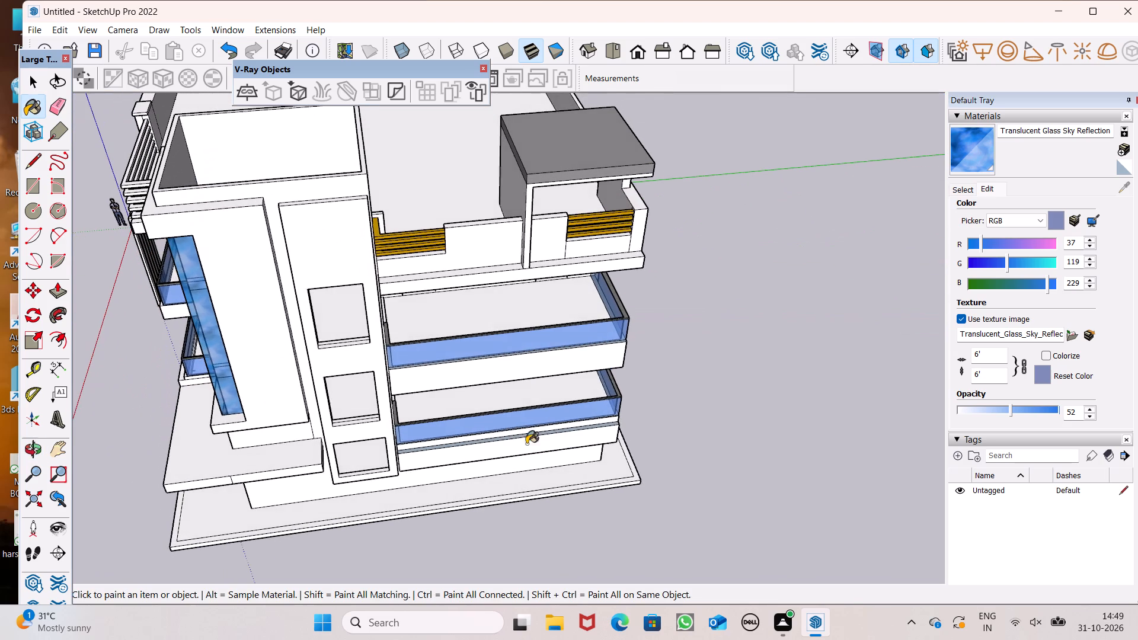
{"action": "scroll", "coordinate": [478, 367], "scroll_direction": "up", "scroll_amount": 2}
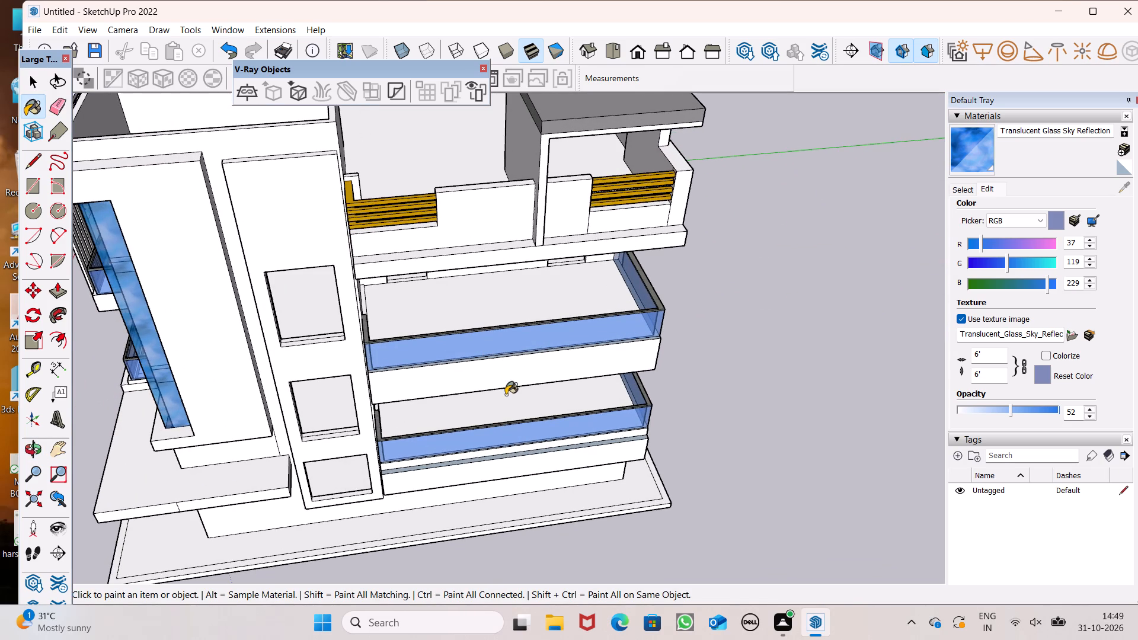
{"action": "scroll", "coordinate": [500, 391], "scroll_direction": "up", "scroll_amount": 3}
{"action": "scroll", "coordinate": [392, 364], "scroll_direction": "down", "scroll_amount": 2}
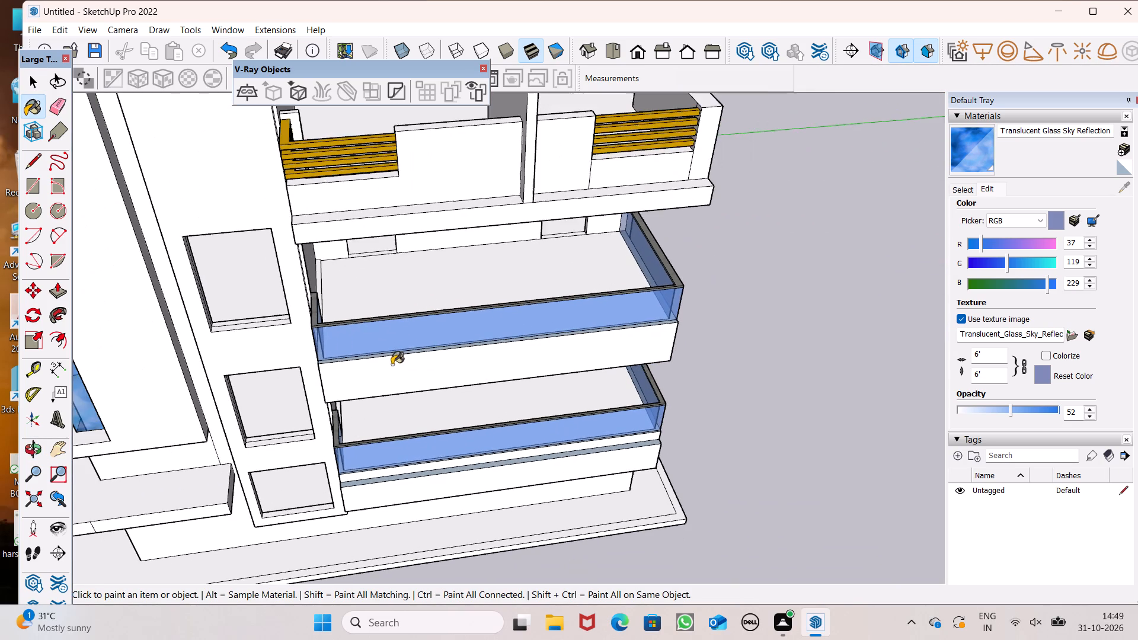
{"action": "middle_click_drag", "start_coordinate": [417, 373], "coordinate": [369, 332]}
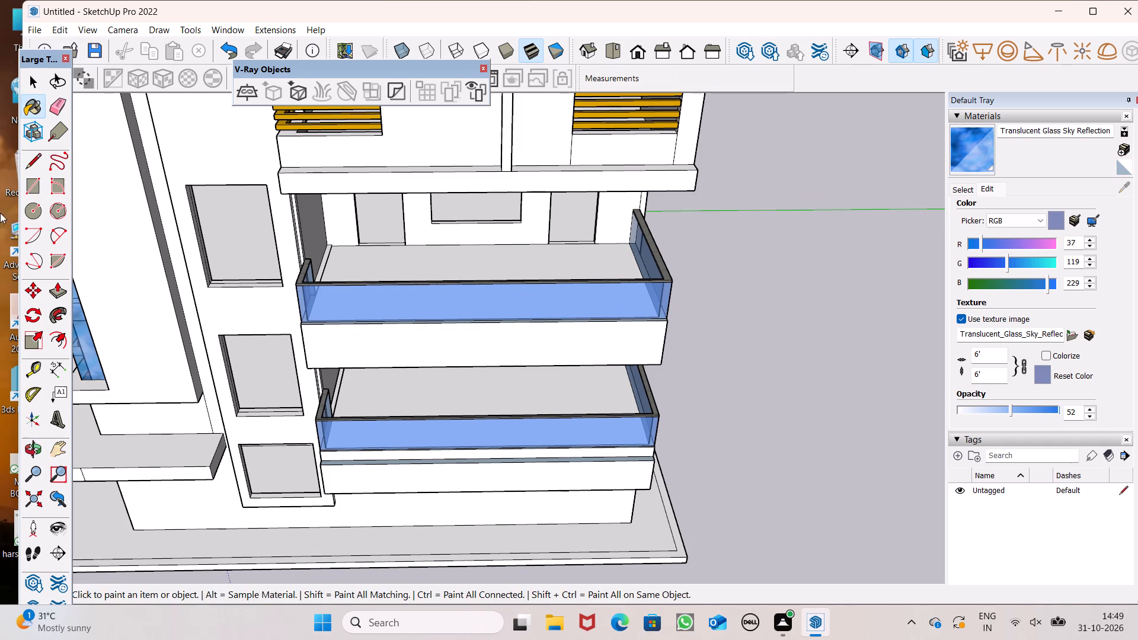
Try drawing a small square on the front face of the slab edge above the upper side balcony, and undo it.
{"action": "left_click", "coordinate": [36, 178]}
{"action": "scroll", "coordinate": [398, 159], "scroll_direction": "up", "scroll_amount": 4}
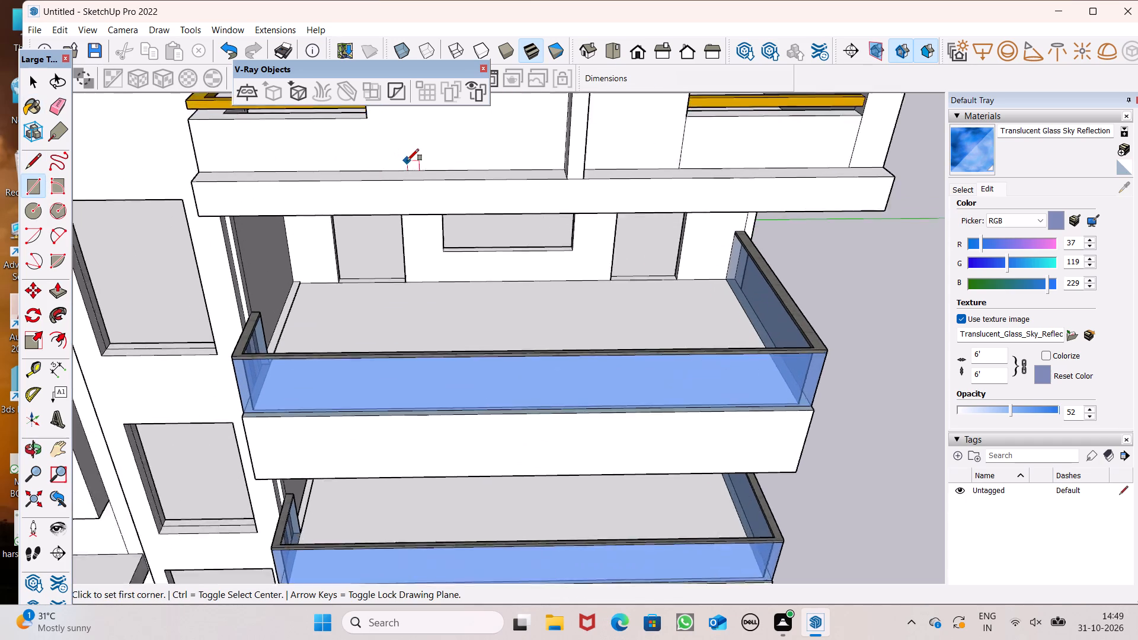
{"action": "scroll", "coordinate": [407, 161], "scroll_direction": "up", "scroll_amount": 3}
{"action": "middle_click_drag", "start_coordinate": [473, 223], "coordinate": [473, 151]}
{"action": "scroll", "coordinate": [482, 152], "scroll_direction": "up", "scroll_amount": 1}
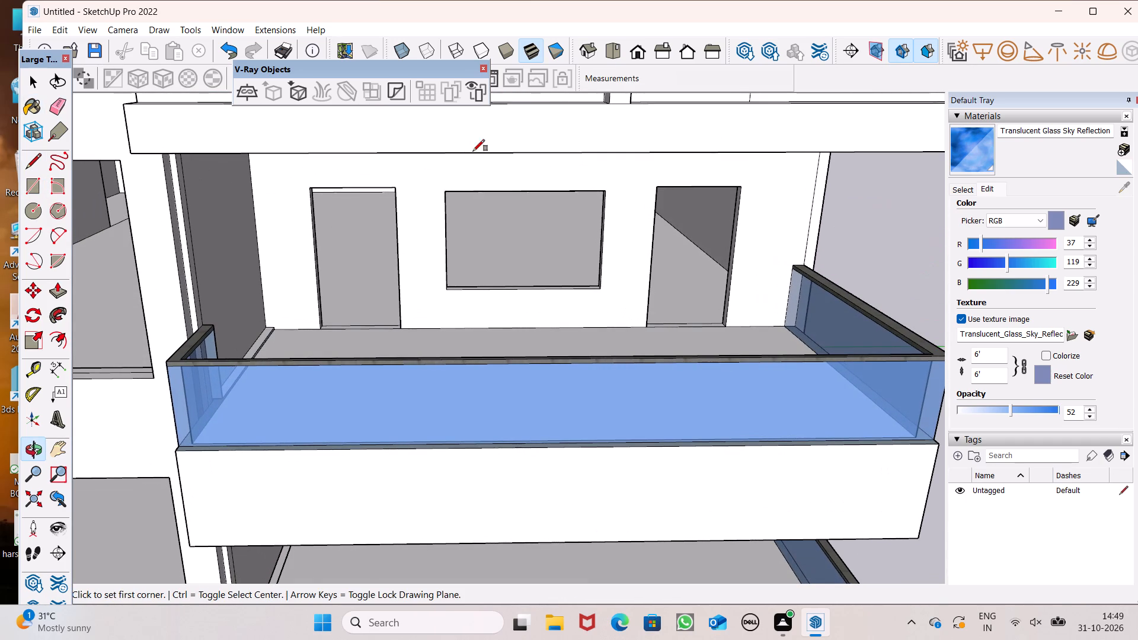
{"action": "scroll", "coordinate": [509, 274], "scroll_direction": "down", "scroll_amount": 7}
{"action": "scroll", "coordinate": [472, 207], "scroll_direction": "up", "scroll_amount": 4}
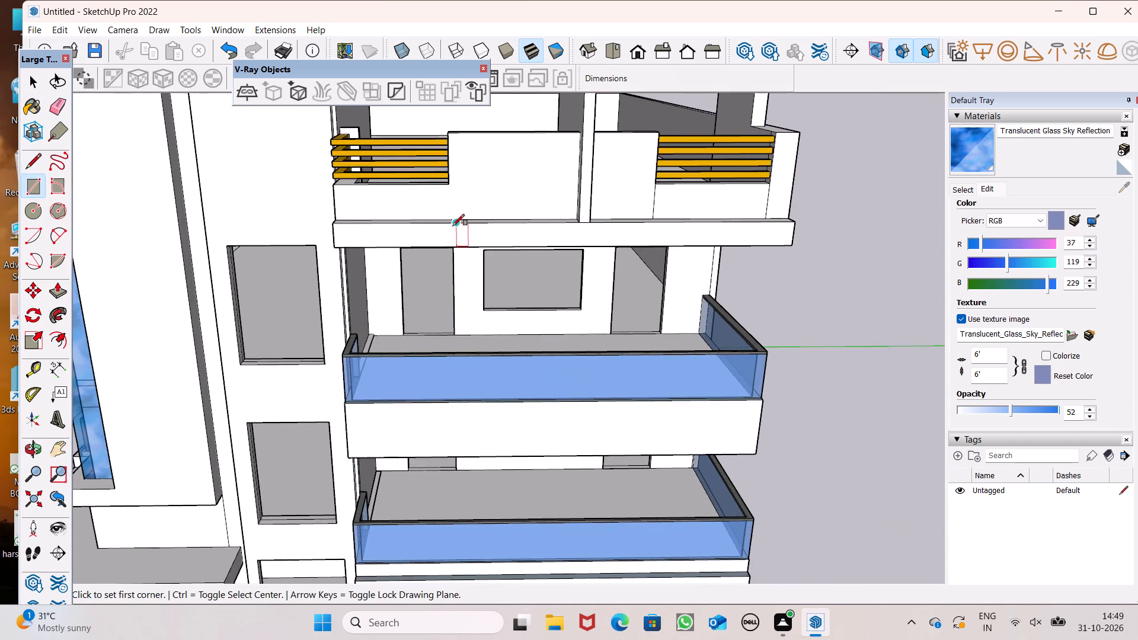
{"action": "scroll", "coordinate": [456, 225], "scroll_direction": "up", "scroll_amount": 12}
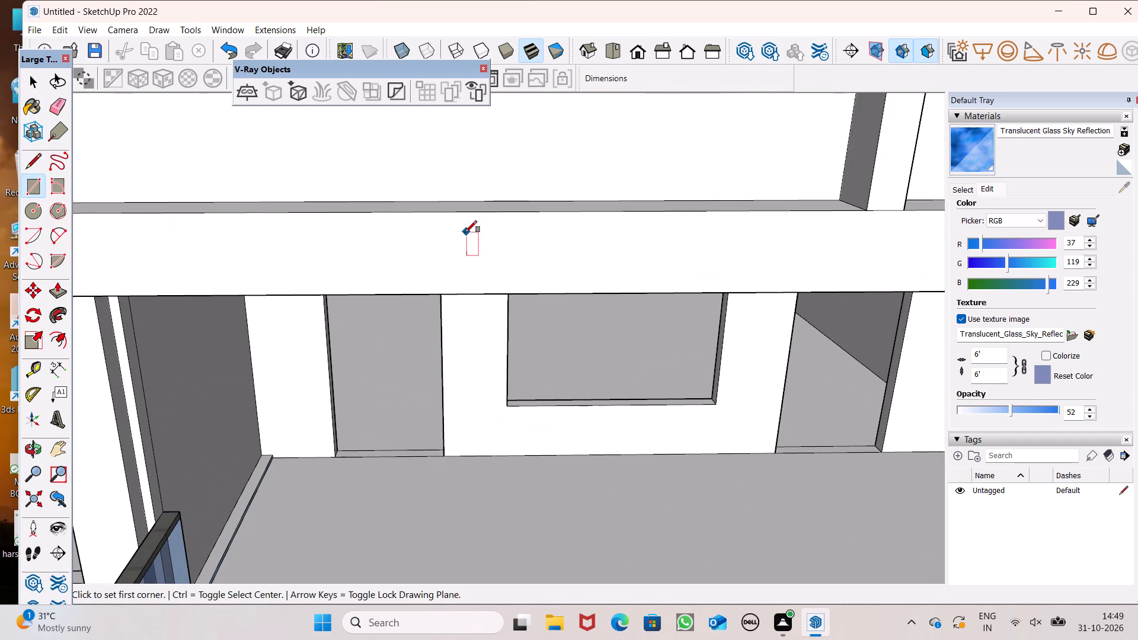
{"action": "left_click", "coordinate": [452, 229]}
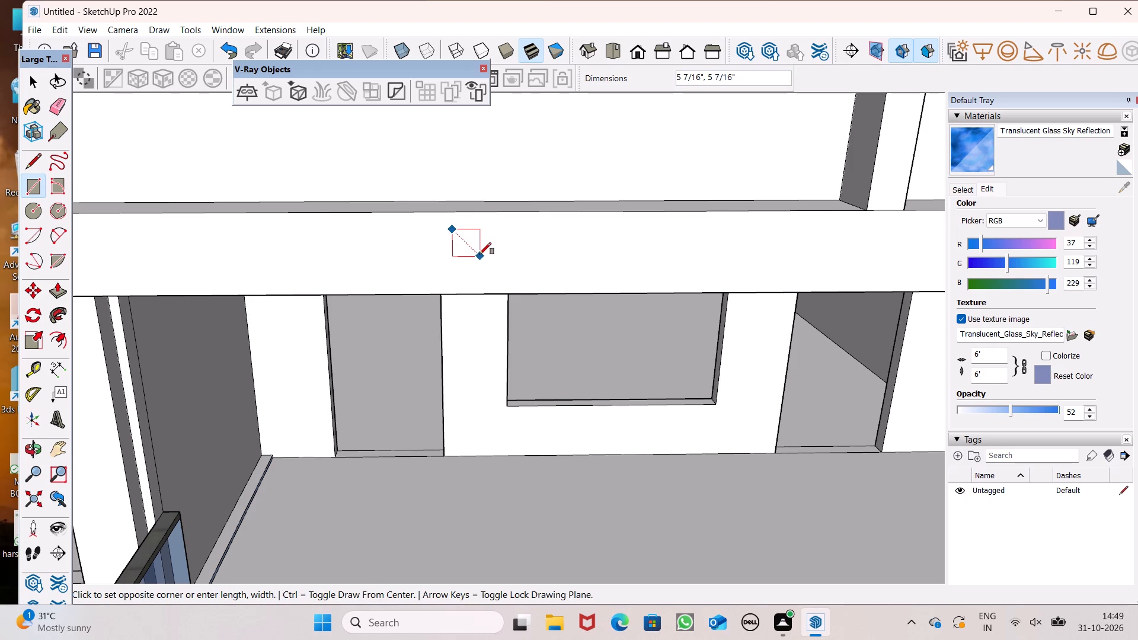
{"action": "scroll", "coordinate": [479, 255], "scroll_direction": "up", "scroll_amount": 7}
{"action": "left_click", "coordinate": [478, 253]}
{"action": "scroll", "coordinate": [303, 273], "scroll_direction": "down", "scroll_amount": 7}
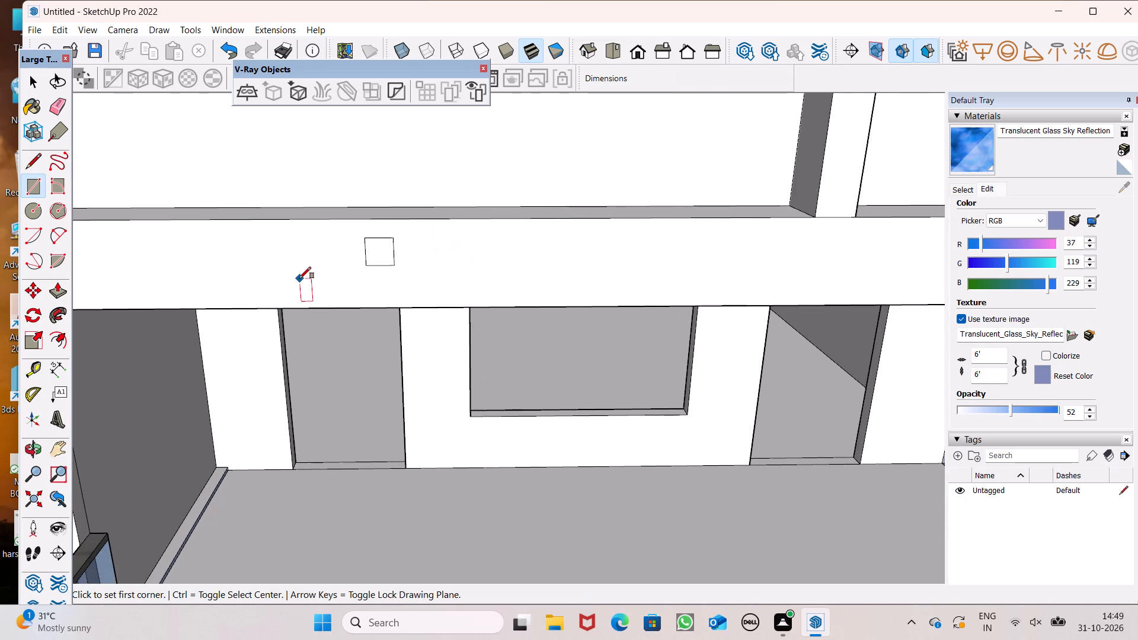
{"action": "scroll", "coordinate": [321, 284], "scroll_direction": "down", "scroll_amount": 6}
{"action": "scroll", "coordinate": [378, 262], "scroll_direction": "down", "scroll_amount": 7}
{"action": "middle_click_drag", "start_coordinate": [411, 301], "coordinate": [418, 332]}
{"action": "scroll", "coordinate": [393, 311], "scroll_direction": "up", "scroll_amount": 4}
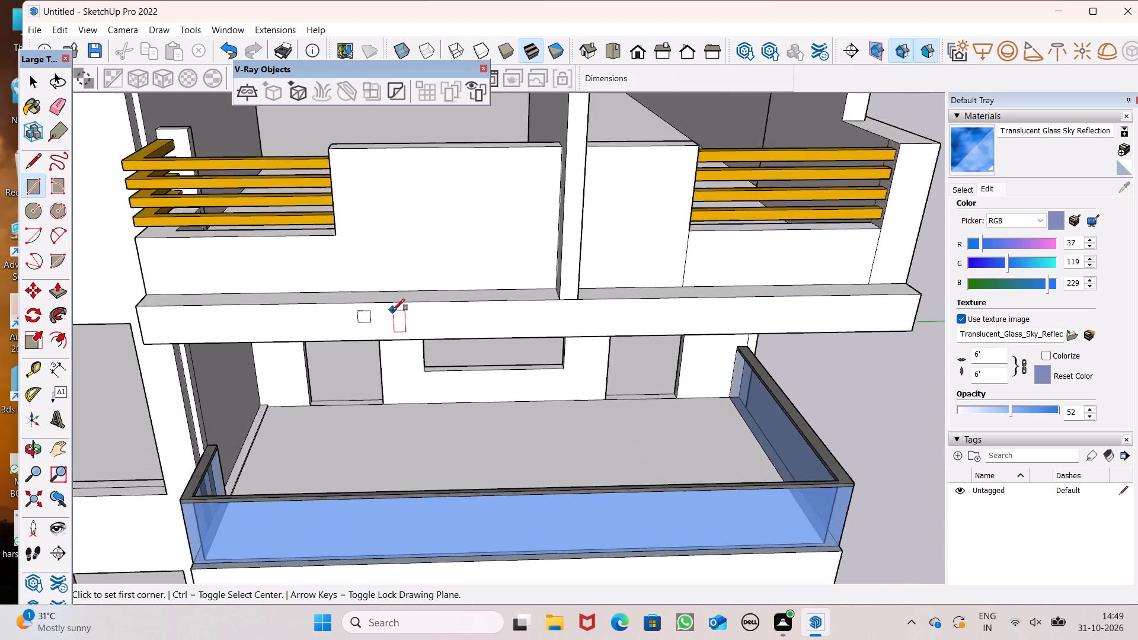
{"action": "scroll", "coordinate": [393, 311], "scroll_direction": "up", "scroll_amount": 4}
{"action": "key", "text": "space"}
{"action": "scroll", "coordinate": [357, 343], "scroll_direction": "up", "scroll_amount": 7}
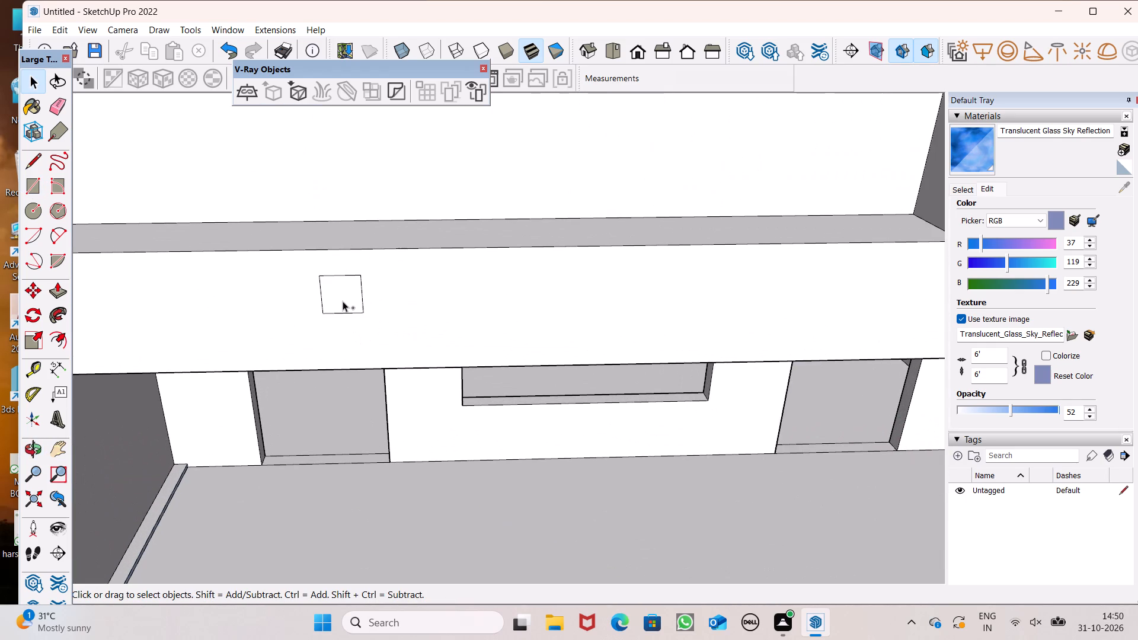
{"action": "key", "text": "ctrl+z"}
Draw a square of about 6 7/16" on the front face of the slab edge above the upper side balcony.
{"action": "left_click", "coordinate": [31, 189]}
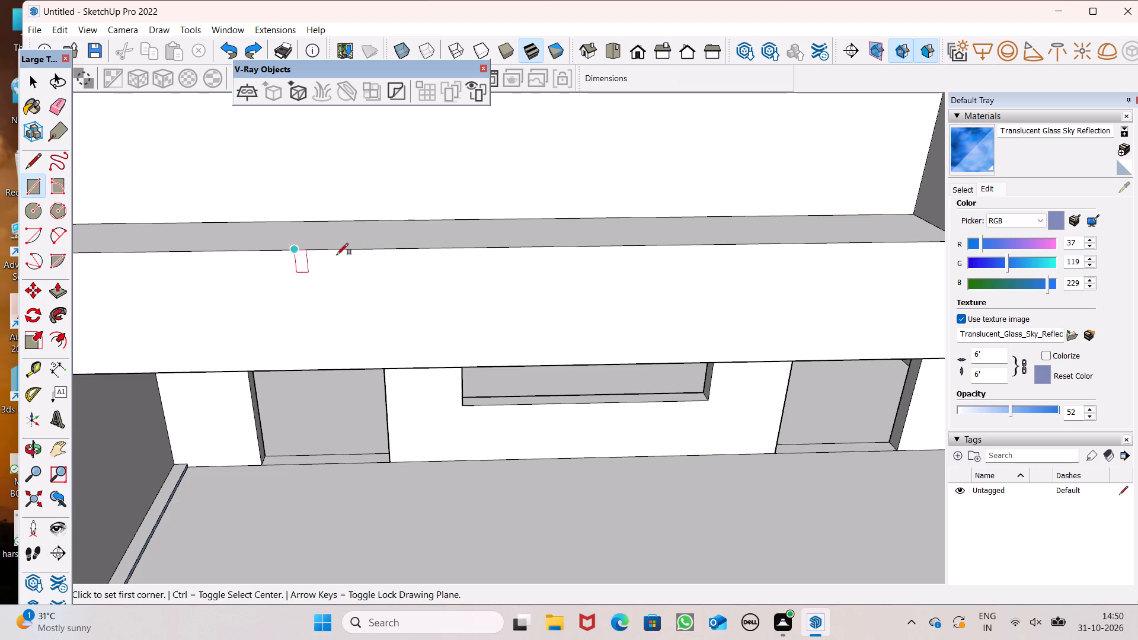
{"action": "scroll", "coordinate": [311, 256], "scroll_direction": "down", "scroll_amount": 6}
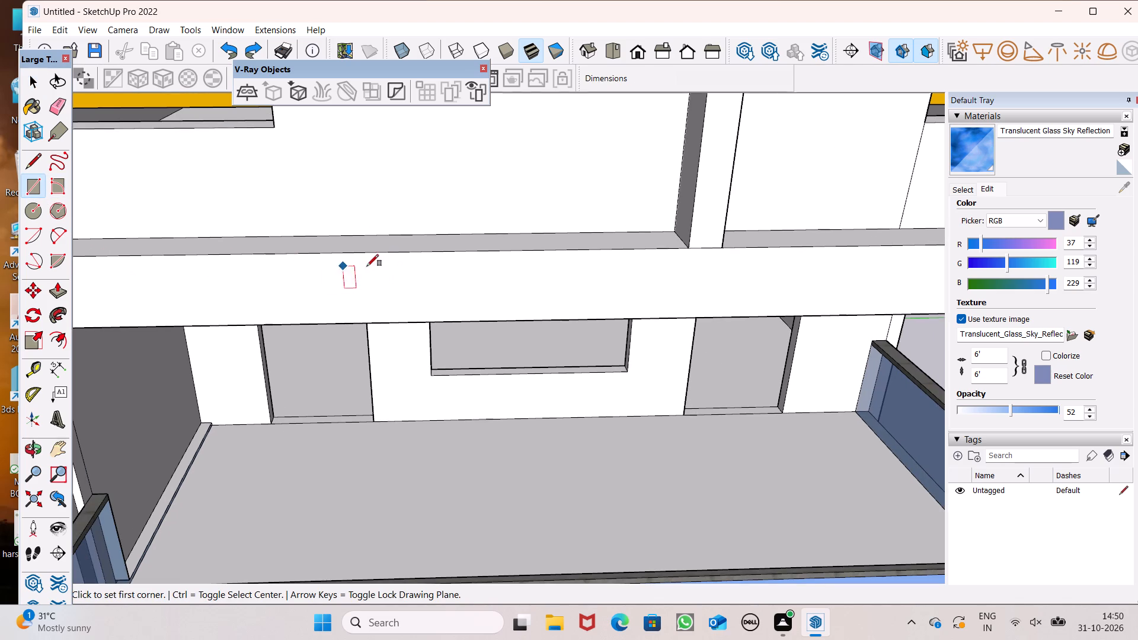
{"action": "left_click", "coordinate": [345, 265]}
{"action": "scroll", "coordinate": [370, 289], "scroll_direction": "up", "scroll_amount": 5}
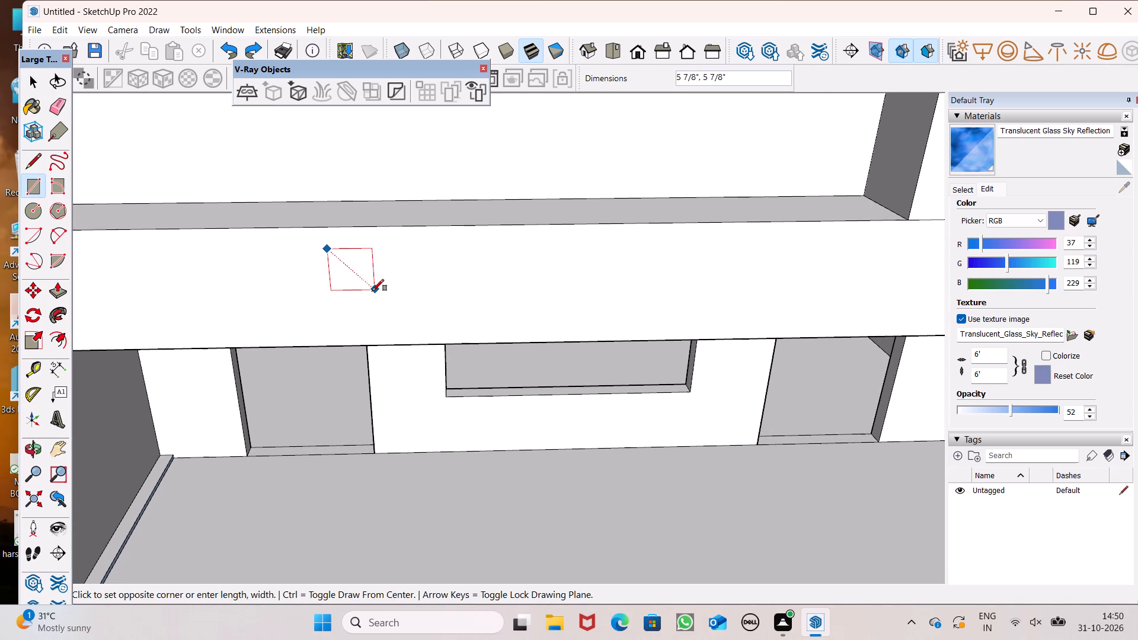
{"action": "left_click", "coordinate": [376, 294]}
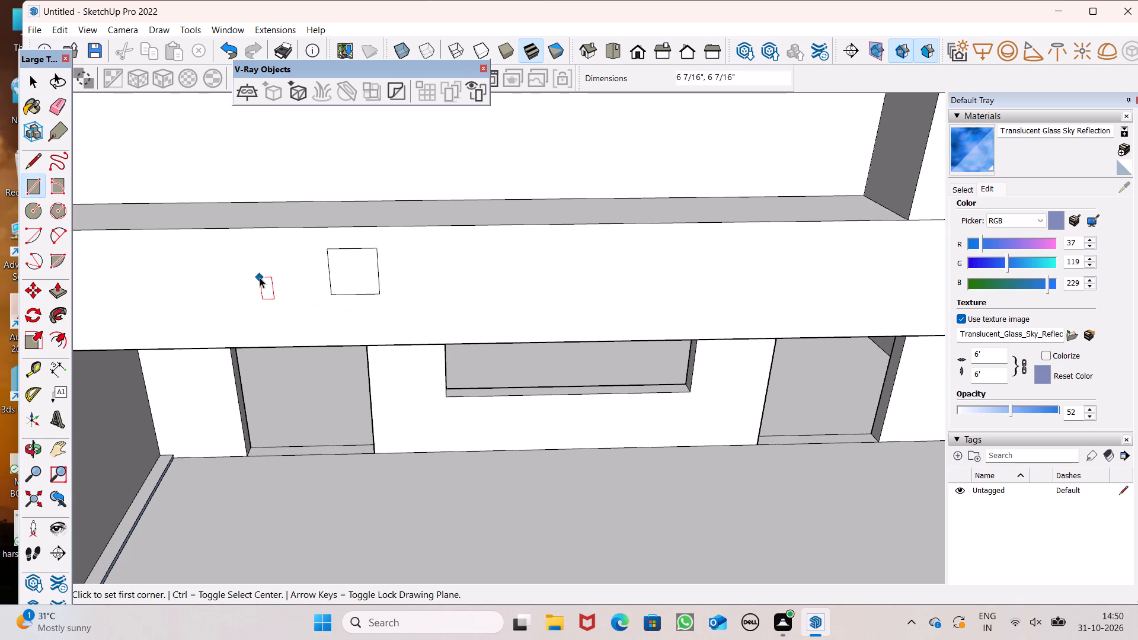
{"action": "key", "text": "space"}
Copy the small square along the slab edge at a spacing of about 10 13/16", multiplied to five copies (*5).
{"action": "scroll", "coordinate": [260, 277], "scroll_direction": "down", "scroll_amount": 2}
{"action": "scroll", "coordinate": [349, 258], "scroll_direction": "up", "scroll_amount": 2}
{"action": "double_click", "coordinate": [346, 274]}
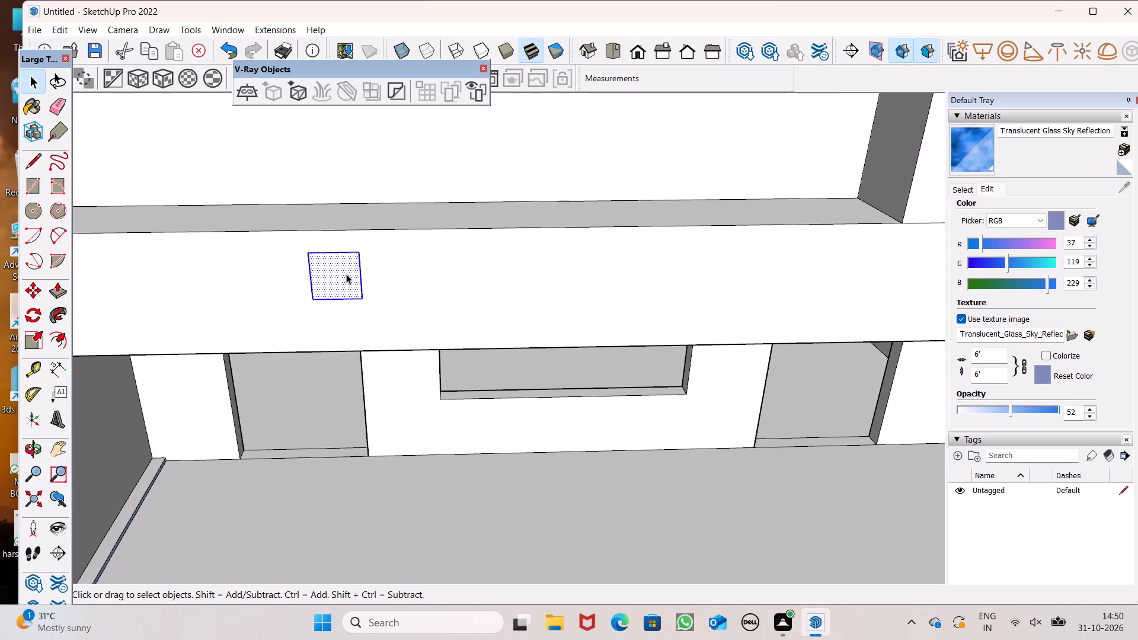
{"action": "key", "text": "m"}
{"action": "key", "text": "Return"}
{"action": "scroll", "coordinate": [346, 254], "scroll_direction": "down", "scroll_amount": 2}
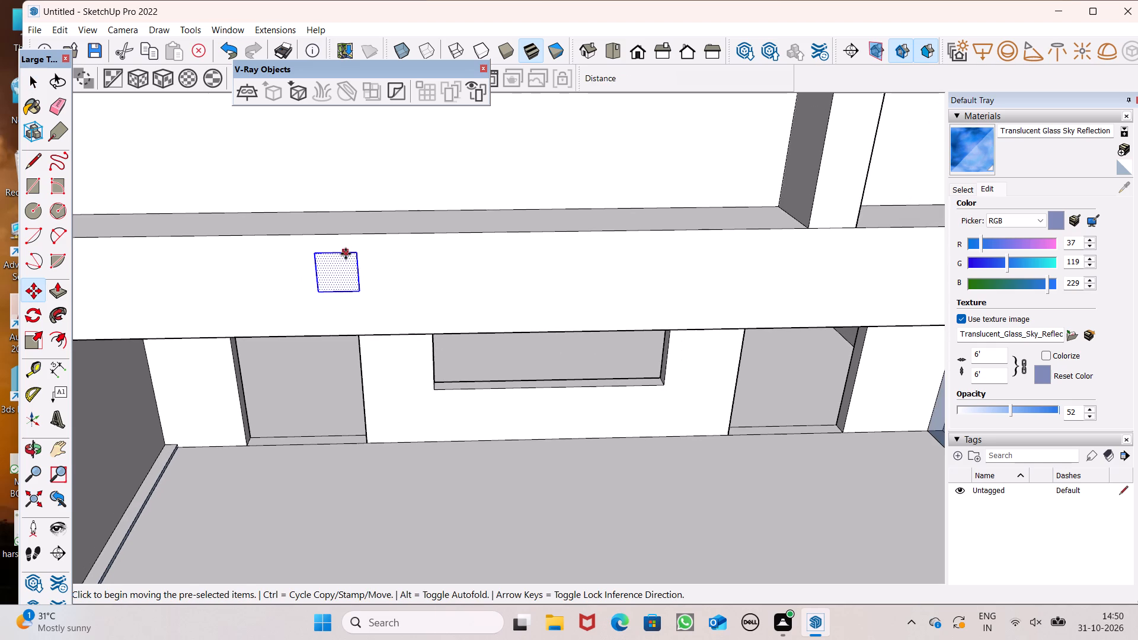
{"action": "scroll", "coordinate": [359, 270], "scroll_direction": "up", "scroll_amount": 1}
{"action": "left_click_drag", "start_coordinate": [362, 293], "coordinate": [416, 292]}
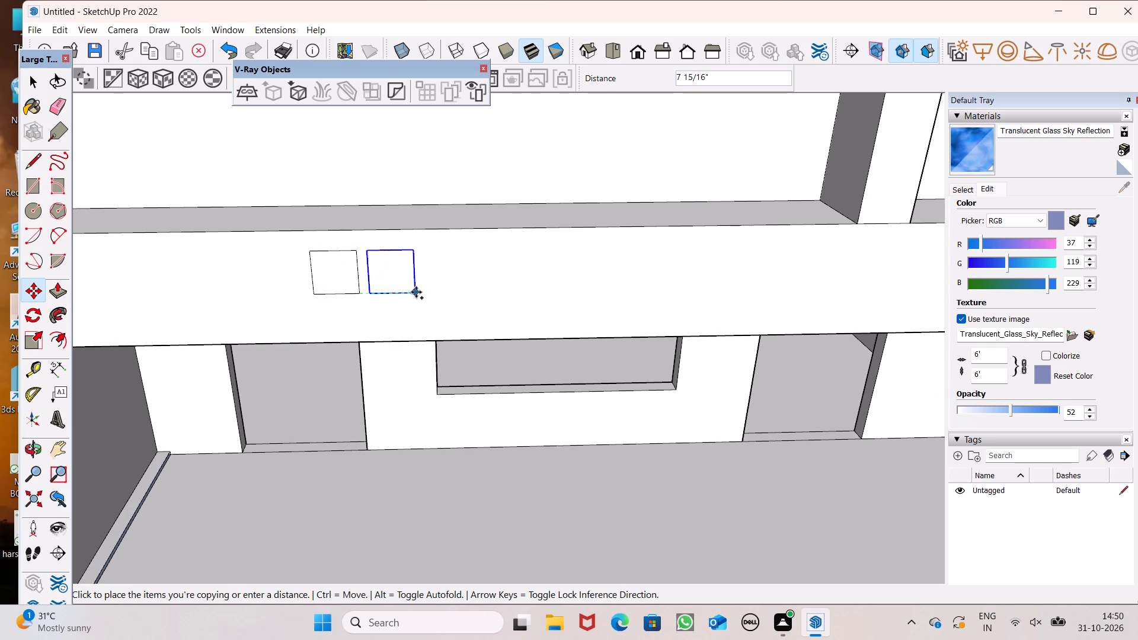
{"action": "left_click_drag", "start_coordinate": [416, 292], "coordinate": [436, 288]}
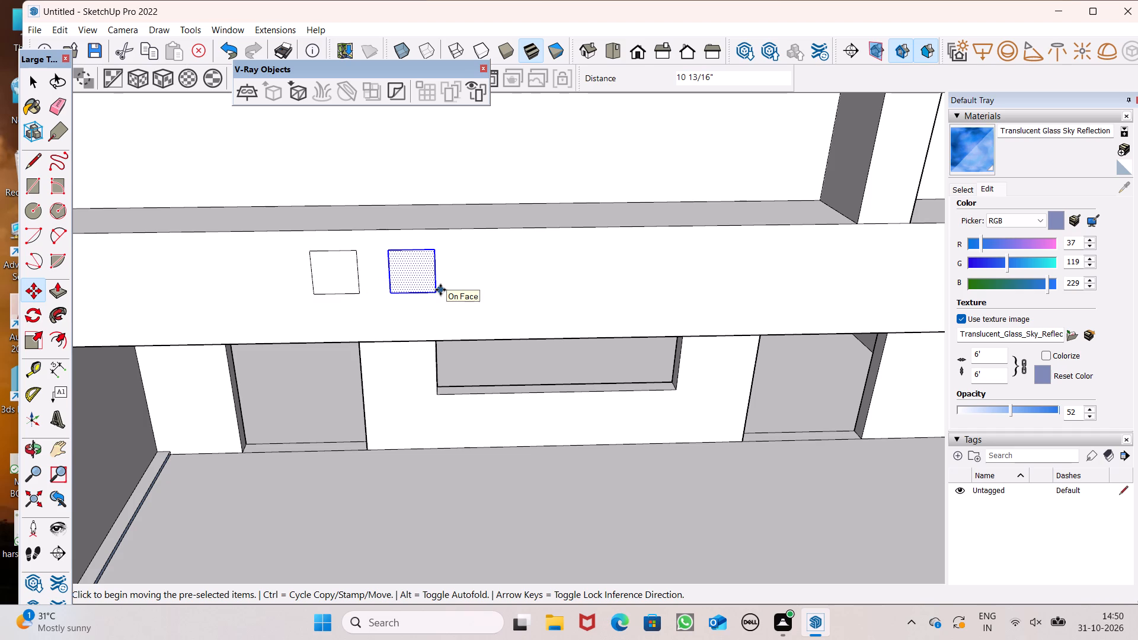
{"action": "type", "text": "*5"}
{"action": "key", "text": "Return"}
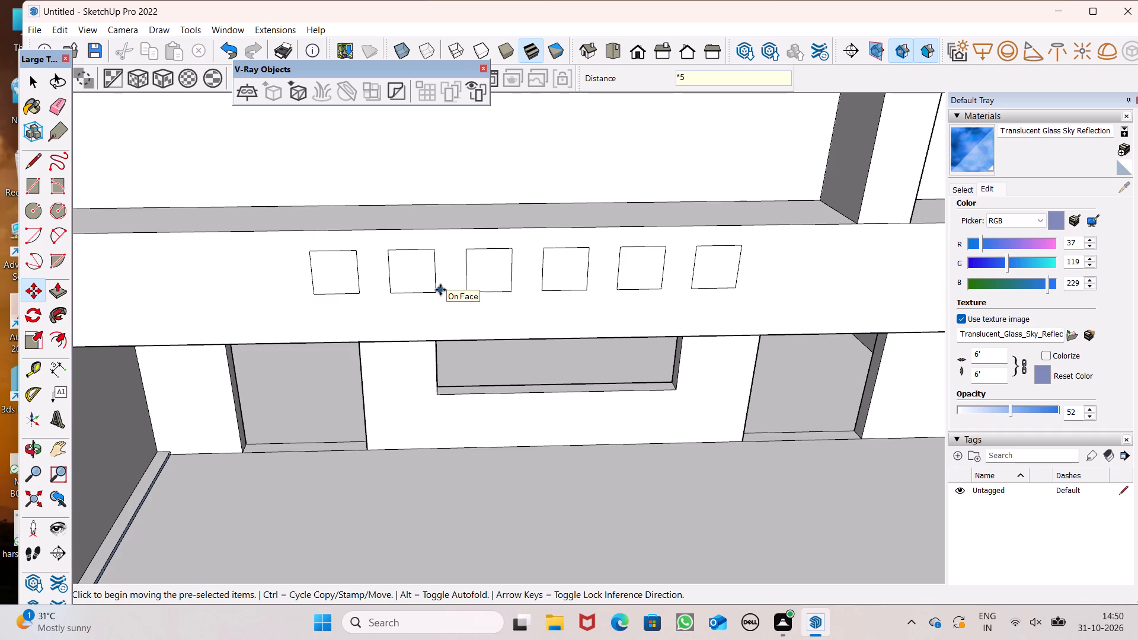
{"action": "scroll", "coordinate": [493, 284], "scroll_direction": "down", "scroll_amount": 6}
{"action": "scroll", "coordinate": [478, 223], "scroll_direction": "down", "scroll_amount": 10}
{"action": "left_click", "coordinate": [454, 230]}
{"action": "scroll", "coordinate": [454, 230], "scroll_direction": "down", "scroll_amount": 3}
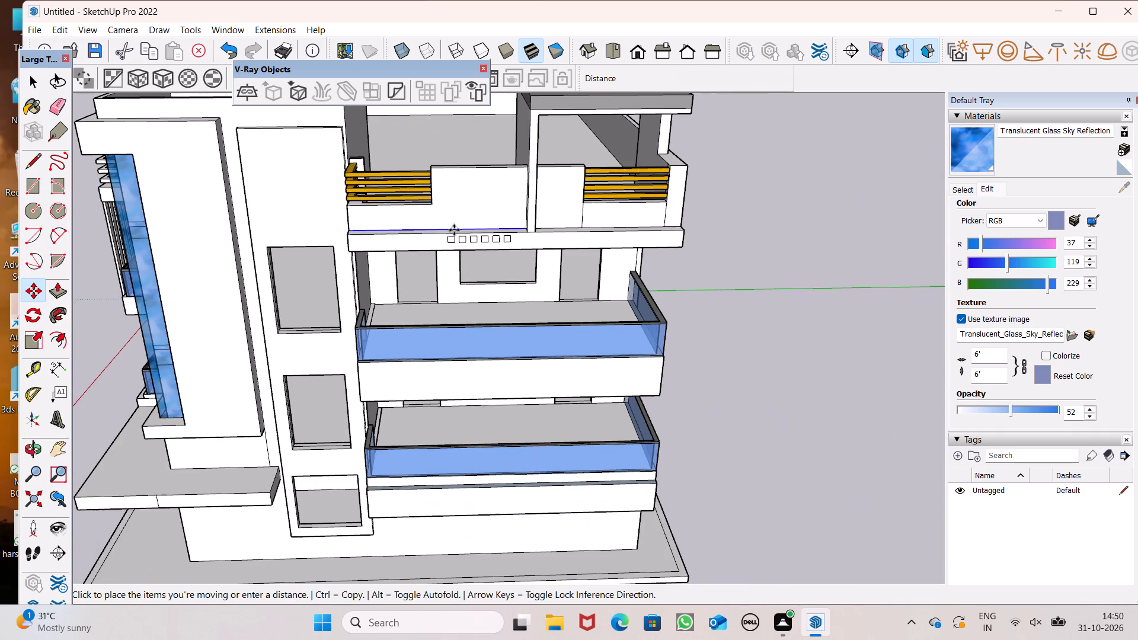
{"action": "scroll", "coordinate": [454, 230], "scroll_direction": "down", "scroll_amount": 1}
{"action": "key", "text": "space"}
{"action": "scroll", "coordinate": [528, 204], "scroll_direction": "down", "scroll_amount": 1}
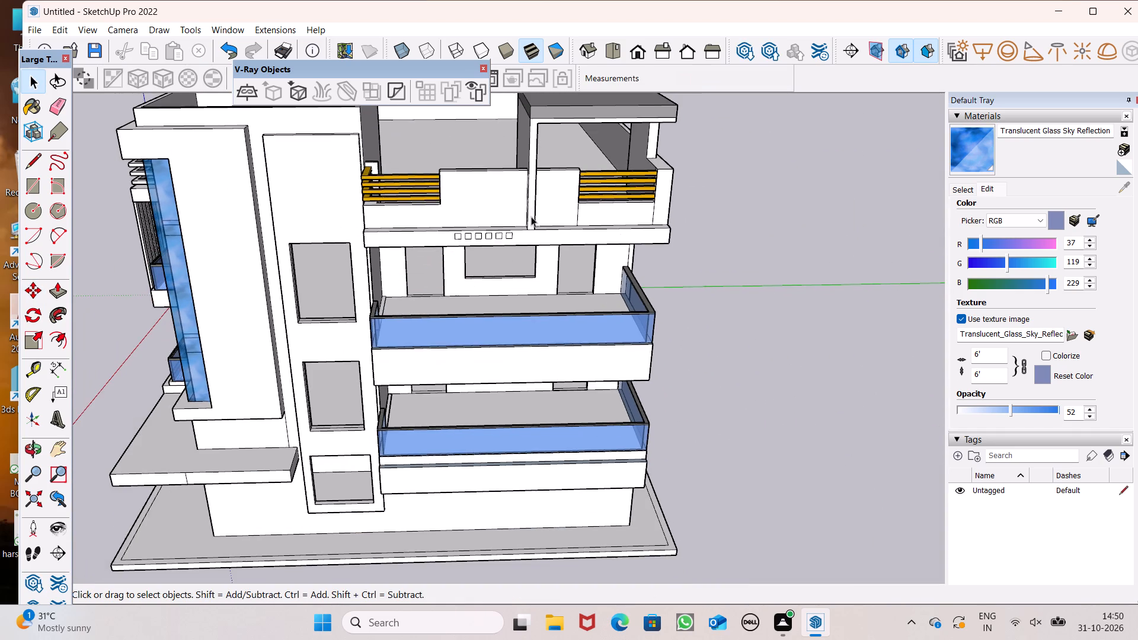
Push/Pull the end square of the row, farthest from the tower, outward by about 4 1/4".
{"action": "middle_click_drag", "start_coordinate": [593, 305], "coordinate": [650, 343]}
{"action": "scroll", "coordinate": [560, 258], "scroll_direction": "up", "scroll_amount": 8}
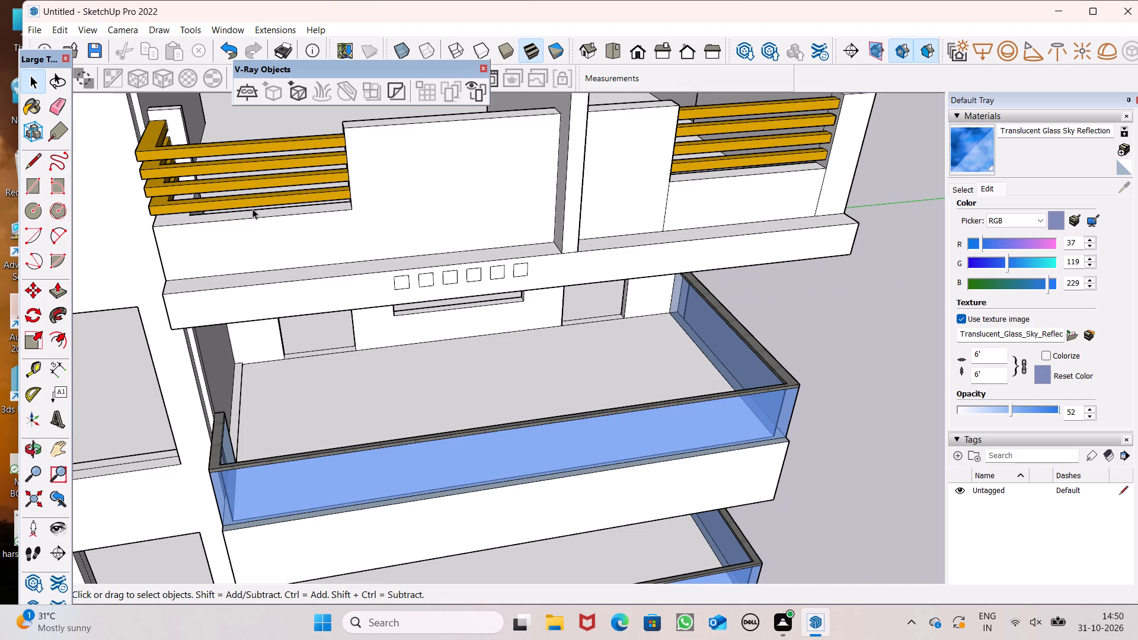
{"action": "left_click", "coordinate": [60, 295]}
{"action": "scroll", "coordinate": [292, 270], "scroll_direction": "down", "scroll_amount": 2}
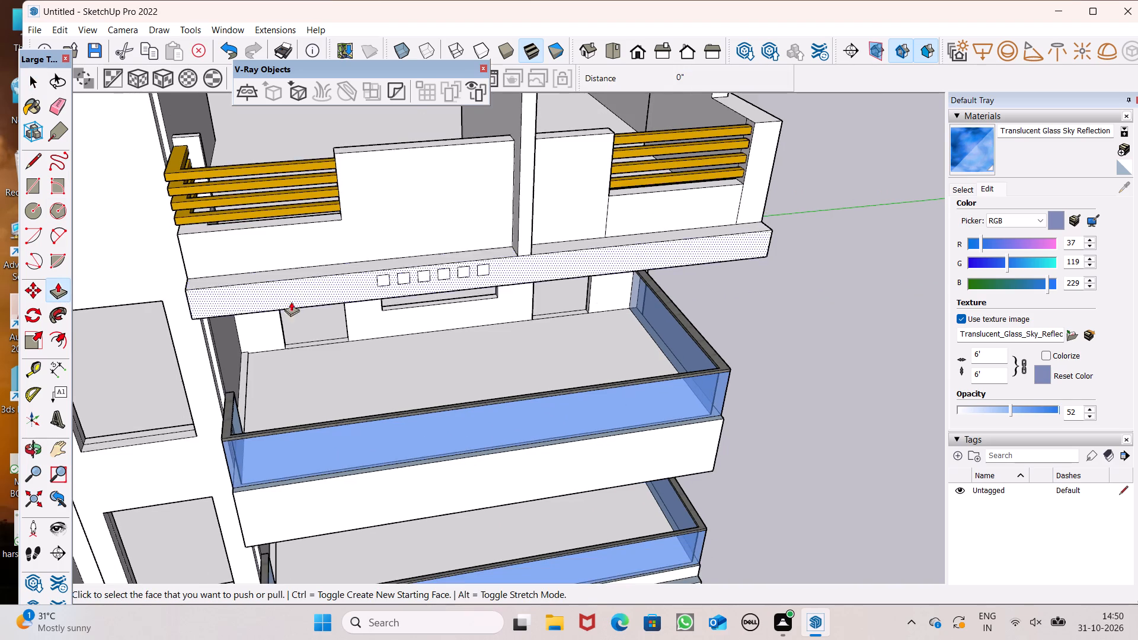
{"action": "middle_click_drag", "start_coordinate": [302, 351], "coordinate": [532, 389]}
{"action": "scroll", "coordinate": [618, 328], "scroll_direction": "up", "scroll_amount": 7}
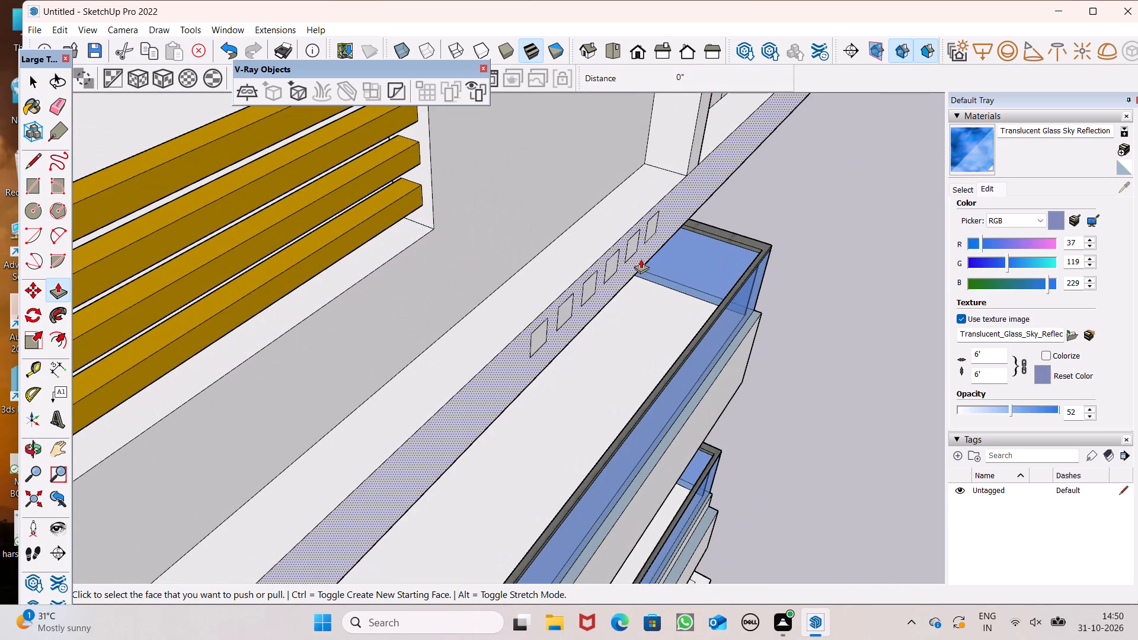
{"action": "left_click_drag", "start_coordinate": [650, 228], "coordinate": [664, 239]}
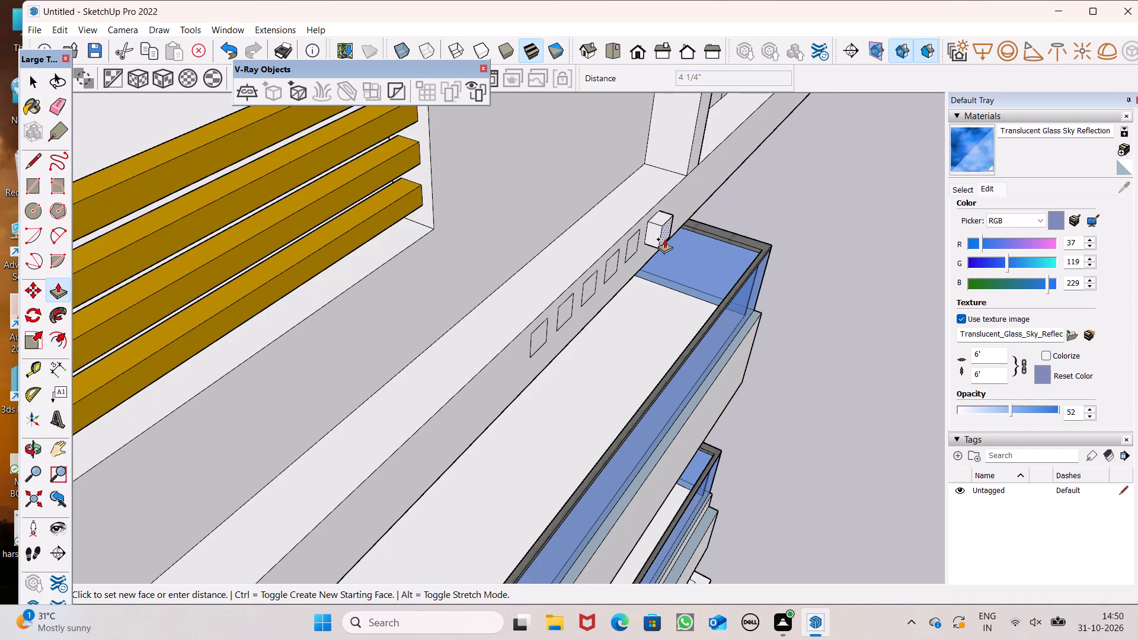
{"action": "left_click_drag", "start_coordinate": [664, 239], "coordinate": [663, 239]}
Push/Pull the two squares next to the extruded end block outward to match its depth.
{"action": "middle_click_drag", "start_coordinate": [680, 270], "coordinate": [664, 301]}
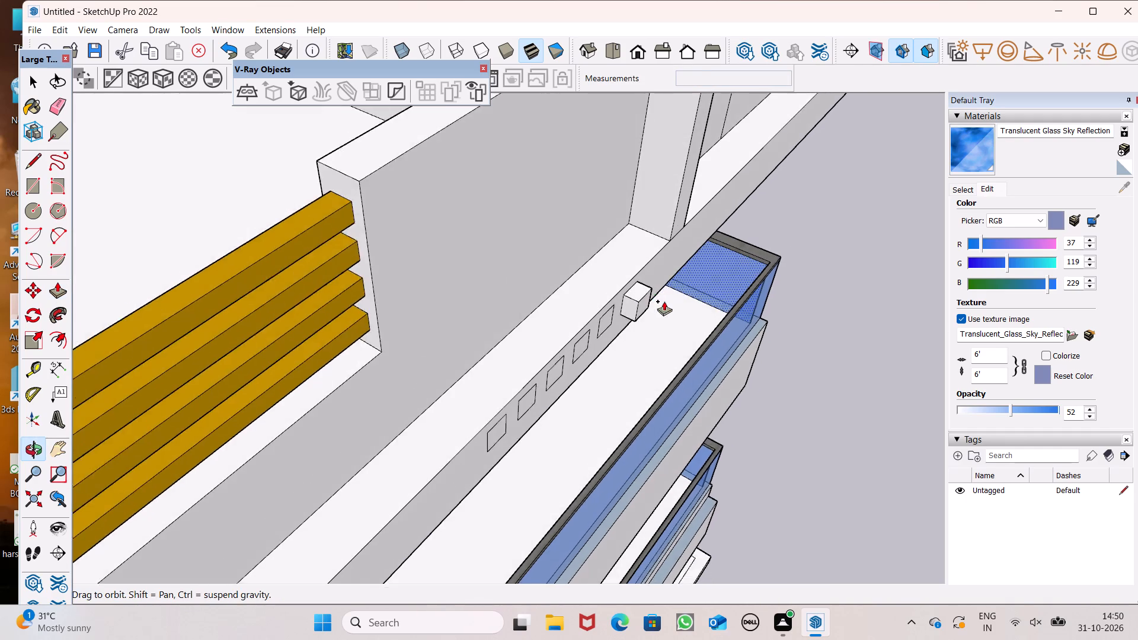
{"action": "scroll", "coordinate": [664, 300], "scroll_direction": "up", "scroll_amount": 1}
{"action": "middle_click_drag", "start_coordinate": [664, 301], "coordinate": [664, 300]}
{"action": "scroll", "coordinate": [632, 326], "scroll_direction": "up", "scroll_amount": 4}
{"action": "left_click_drag", "start_coordinate": [566, 338], "coordinate": [629, 292]}
{"action": "left_click_drag", "start_coordinate": [519, 379], "coordinate": [600, 337]}
{"action": "left_click_drag", "start_coordinate": [600, 337], "coordinate": [586, 341]}
{"action": "key", "text": "ctrl+z"}
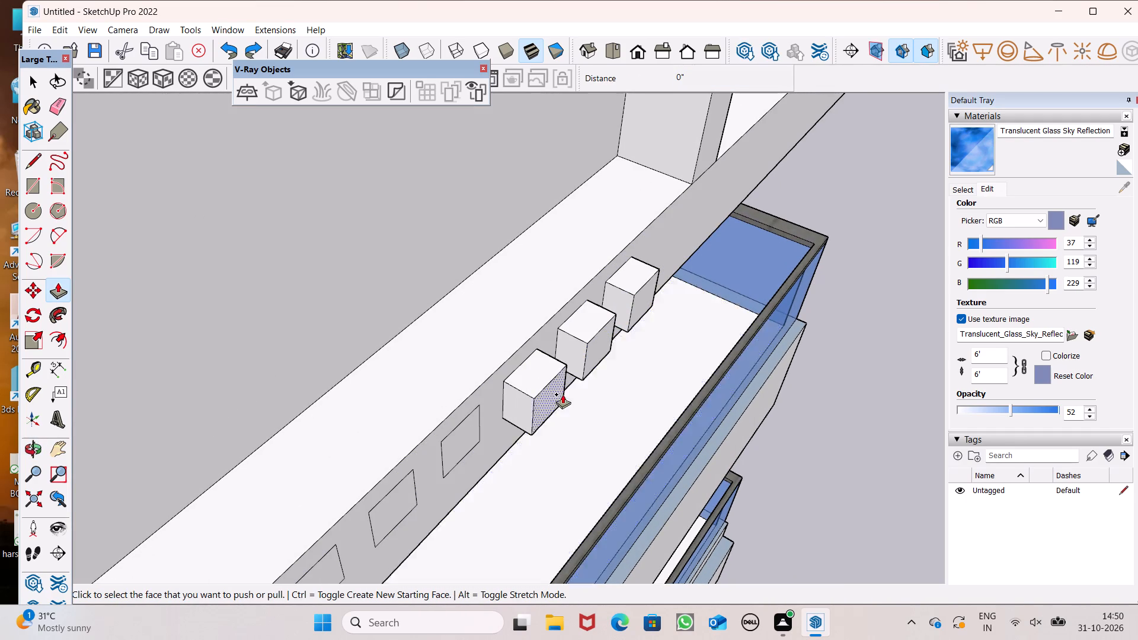
{"action": "left_click_drag", "start_coordinate": [561, 393], "coordinate": [589, 343]}
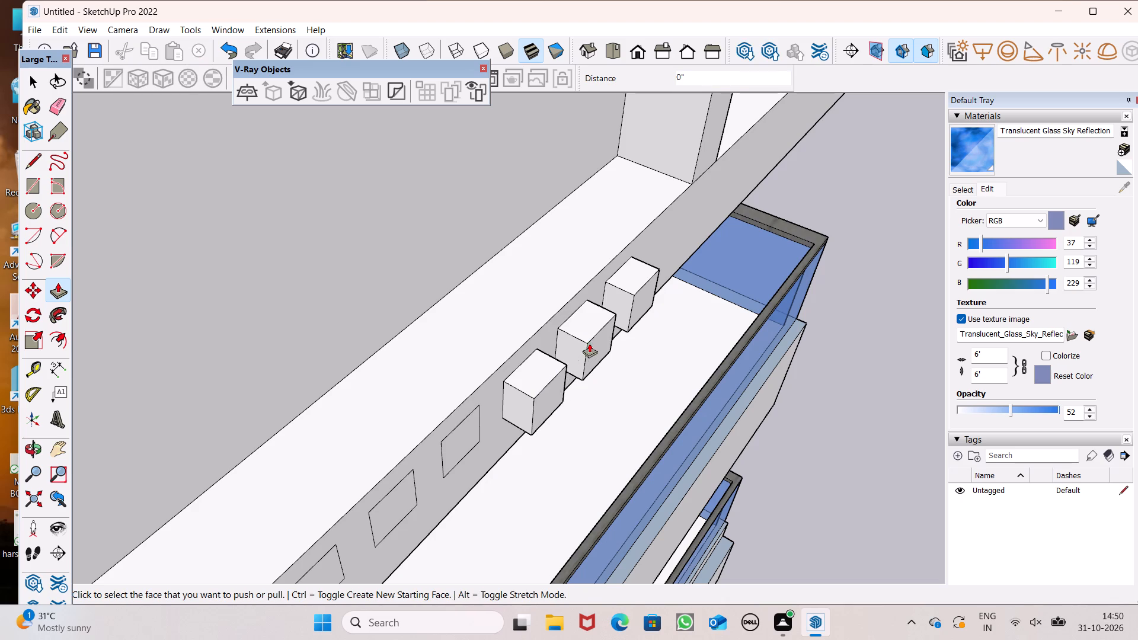
Push/Pull the remaining three squares of the row outward by about 4 3/16", undoing any stray side pull.
{"action": "scroll", "coordinate": [589, 343], "scroll_direction": "down", "scroll_amount": 8}
{"action": "scroll", "coordinate": [544, 414], "scroll_direction": "up", "scroll_amount": 7}
{"action": "scroll", "coordinate": [507, 347], "scroll_direction": "down", "scroll_amount": 8, "text": "ctrl"}
{"action": "scroll", "coordinate": [506, 357], "scroll_direction": "down", "scroll_amount": 4}
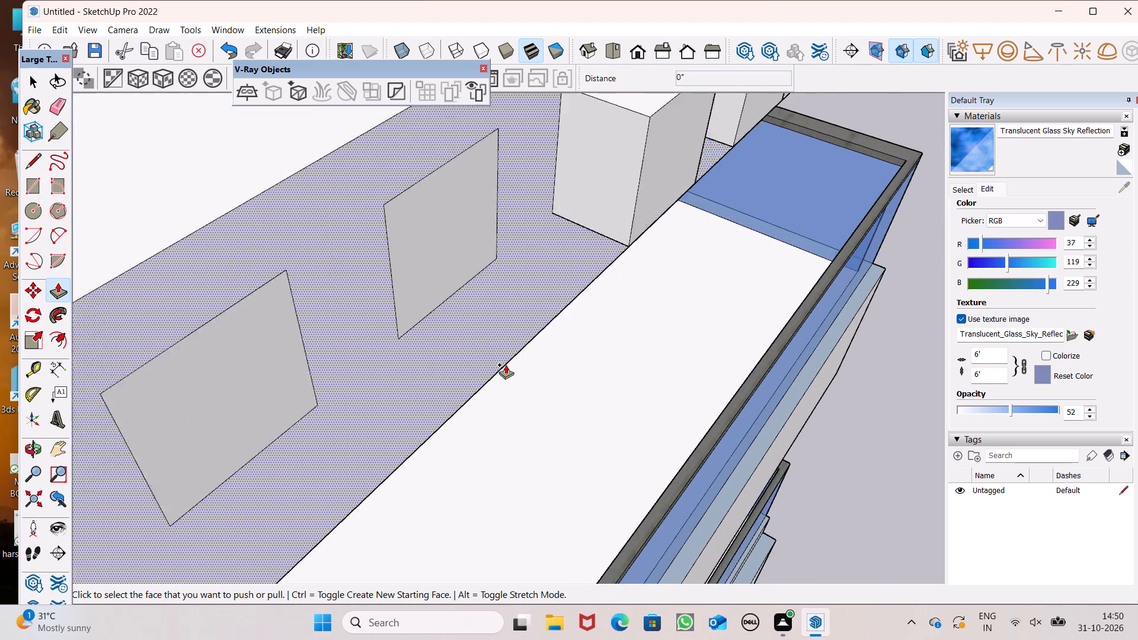
{"action": "scroll", "coordinate": [506, 364], "scroll_direction": "down", "scroll_amount": 3}
{"action": "left_click_drag", "start_coordinate": [480, 295], "coordinate": [599, 215]}
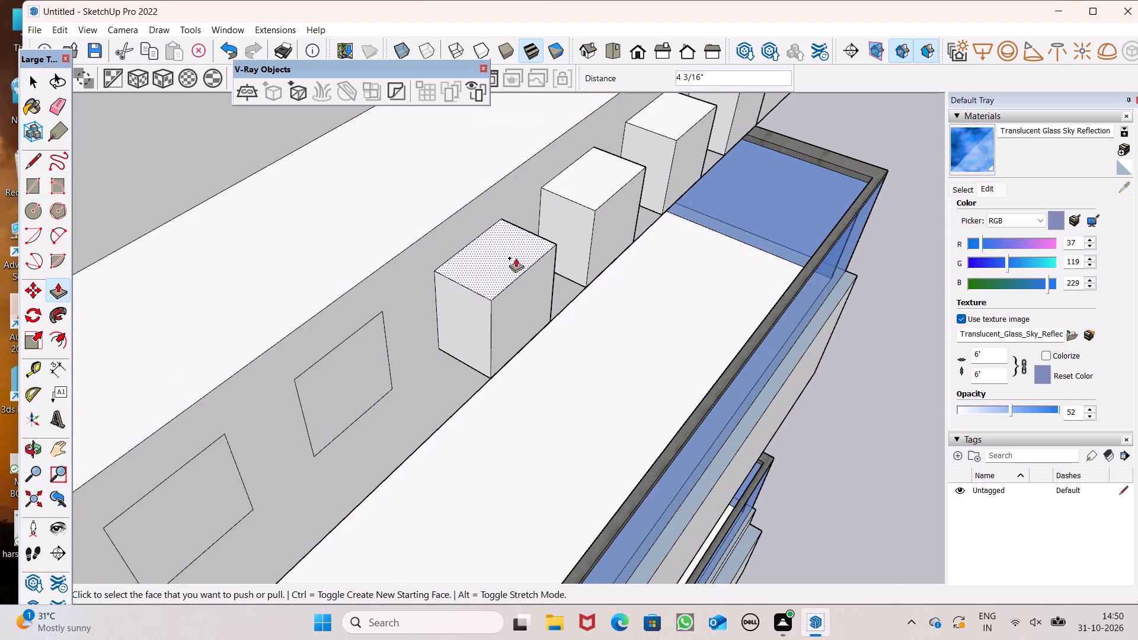
{"action": "left_click_drag", "start_coordinate": [365, 361], "coordinate": [488, 296]}
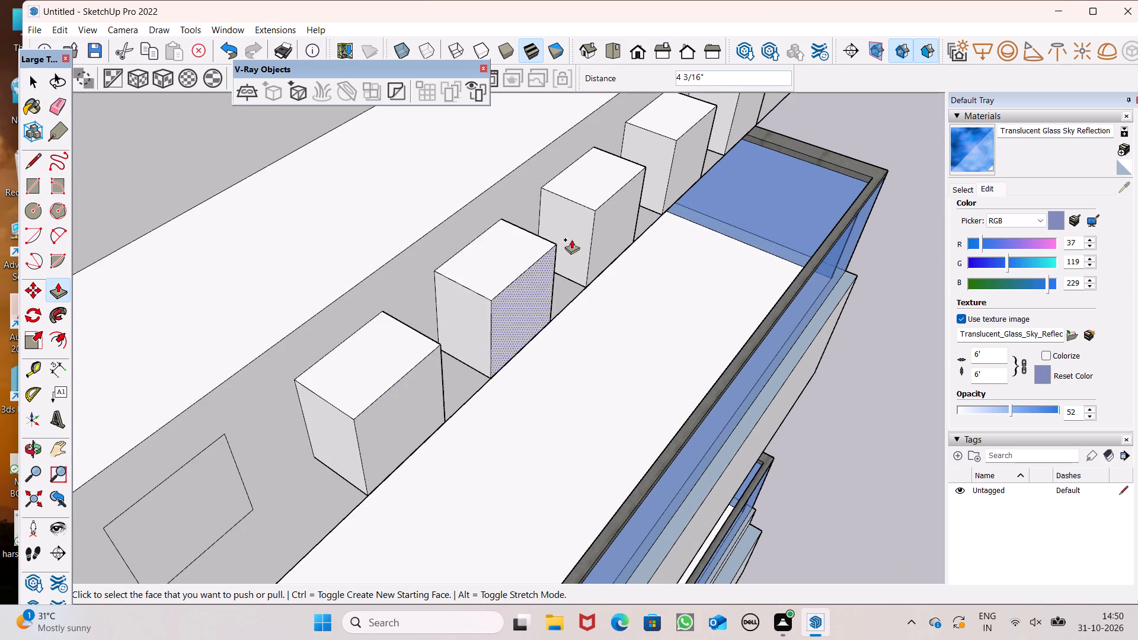
{"action": "scroll", "coordinate": [571, 239], "scroll_direction": "down", "scroll_amount": 8}
{"action": "scroll", "coordinate": [450, 335], "scroll_direction": "up", "scroll_amount": 3}
{"action": "left_click_drag", "start_coordinate": [401, 353], "coordinate": [487, 310]}
{"action": "double_click", "coordinate": [487, 312]}
{"action": "left_click_drag", "start_coordinate": [487, 312], "coordinate": [493, 309]}
{"action": "key", "text": "ctrl+z"}
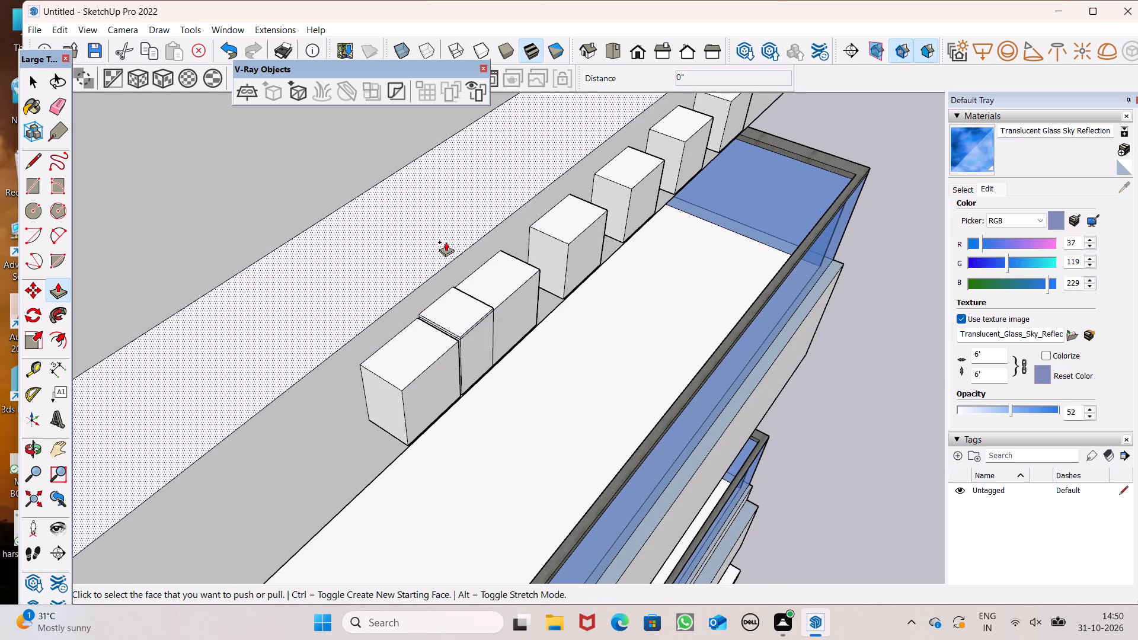
{"action": "key", "text": "ctrl+z"}
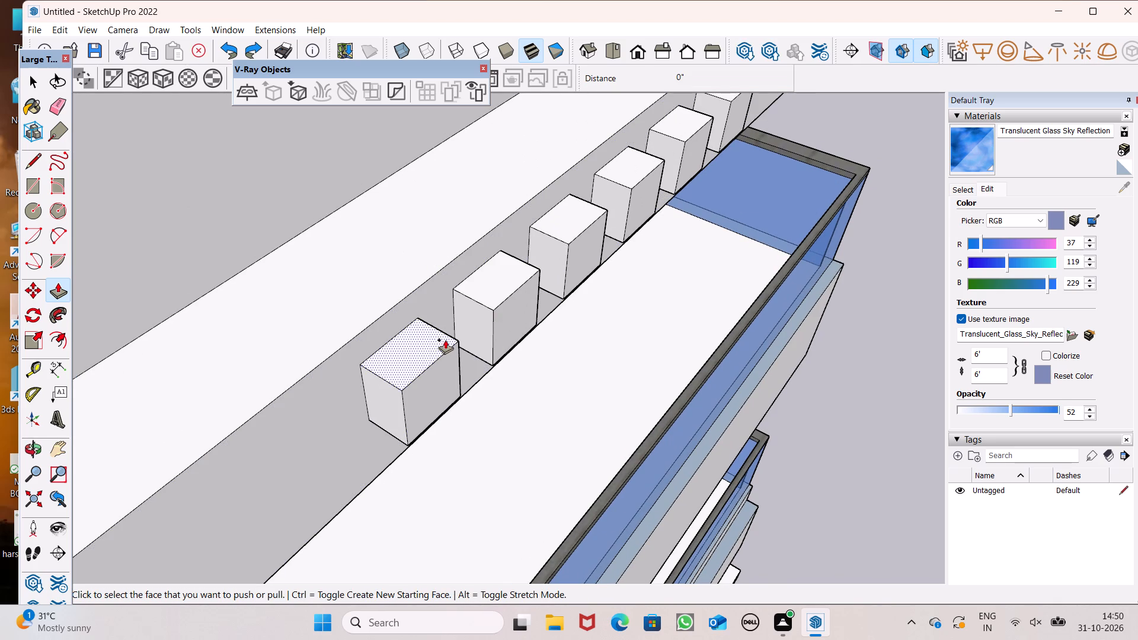
{"action": "left_click_drag", "start_coordinate": [459, 353], "coordinate": [502, 299]}
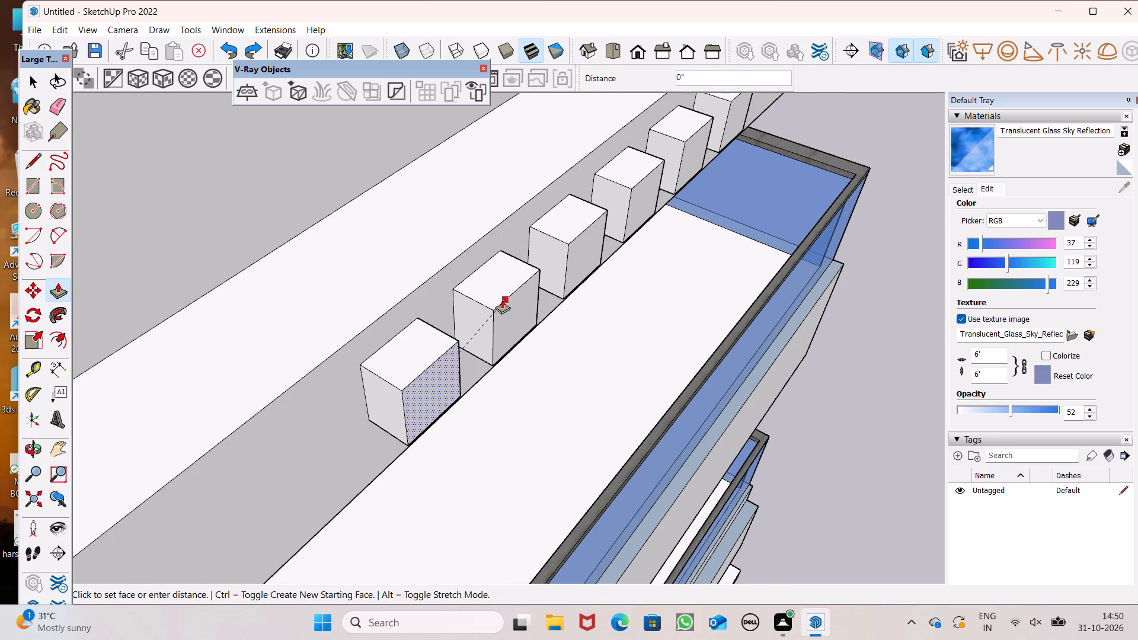
{"action": "left_click_drag", "start_coordinate": [502, 299], "coordinate": [498, 305]}
{"action": "key", "text": "space"}
Draw a straight line about 5' 1/2" long across the front faces of all six blocks at mid-height.
{"action": "scroll", "coordinate": [477, 261], "scroll_direction": "down", "scroll_amount": 8}
{"action": "scroll", "coordinate": [367, 271], "scroll_direction": "down", "scroll_amount": 5}
{"action": "middle_click_drag", "start_coordinate": [388, 405], "coordinate": [162, 324]}
{"action": "scroll", "coordinate": [337, 304], "scroll_direction": "down", "scroll_amount": 5}
{"action": "scroll", "coordinate": [283, 213], "scroll_direction": "up", "scroll_amount": 6}
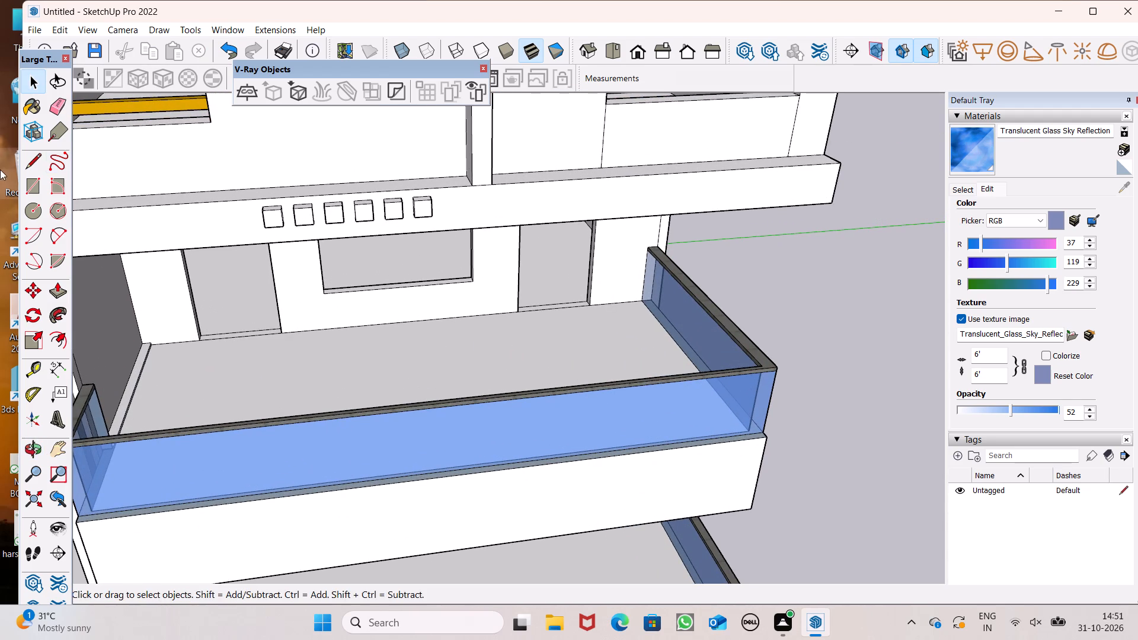
{"action": "left_click", "coordinate": [38, 158]}
{"action": "scroll", "coordinate": [270, 213], "scroll_direction": "up", "scroll_amount": 5}
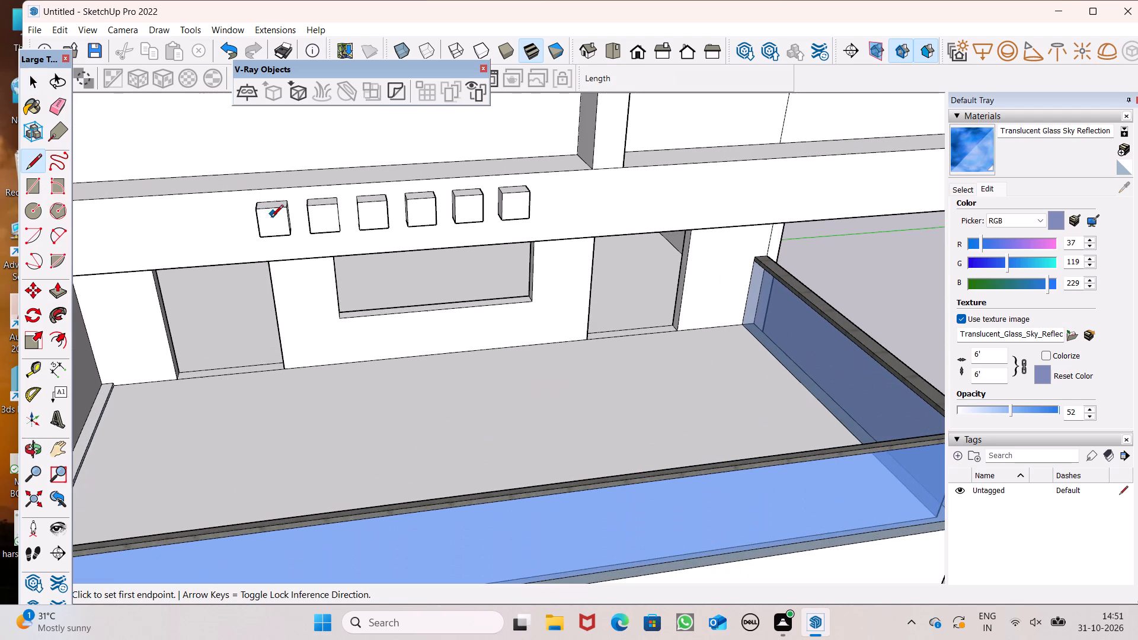
{"action": "left_click", "coordinate": [261, 223]}
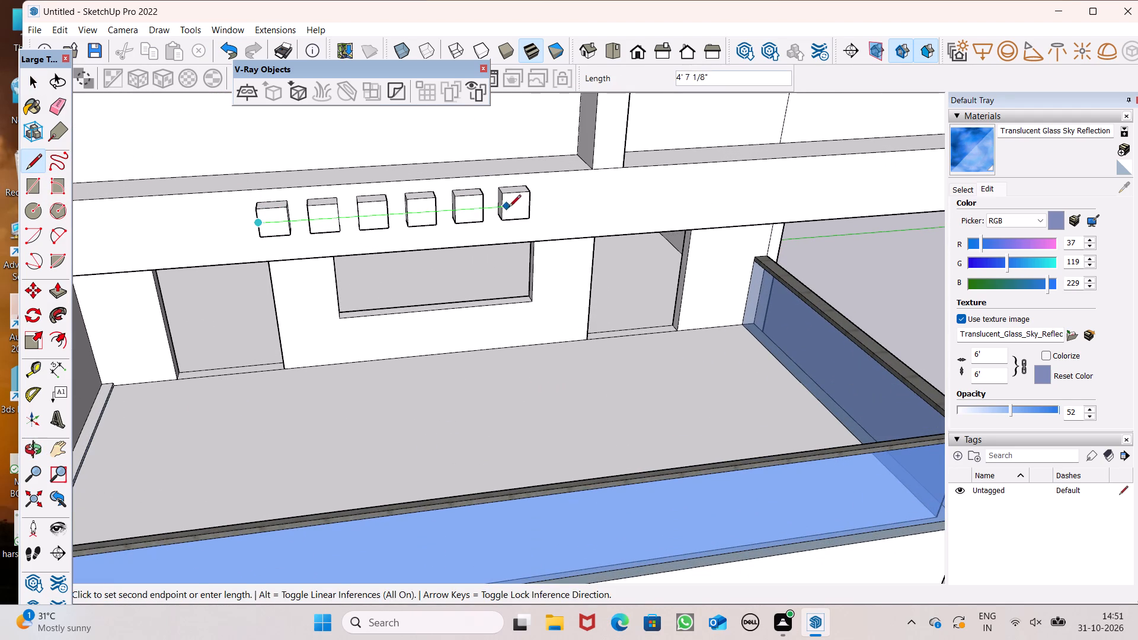
{"action": "left_click_drag", "start_coordinate": [530, 206], "coordinate": [522, 205]}
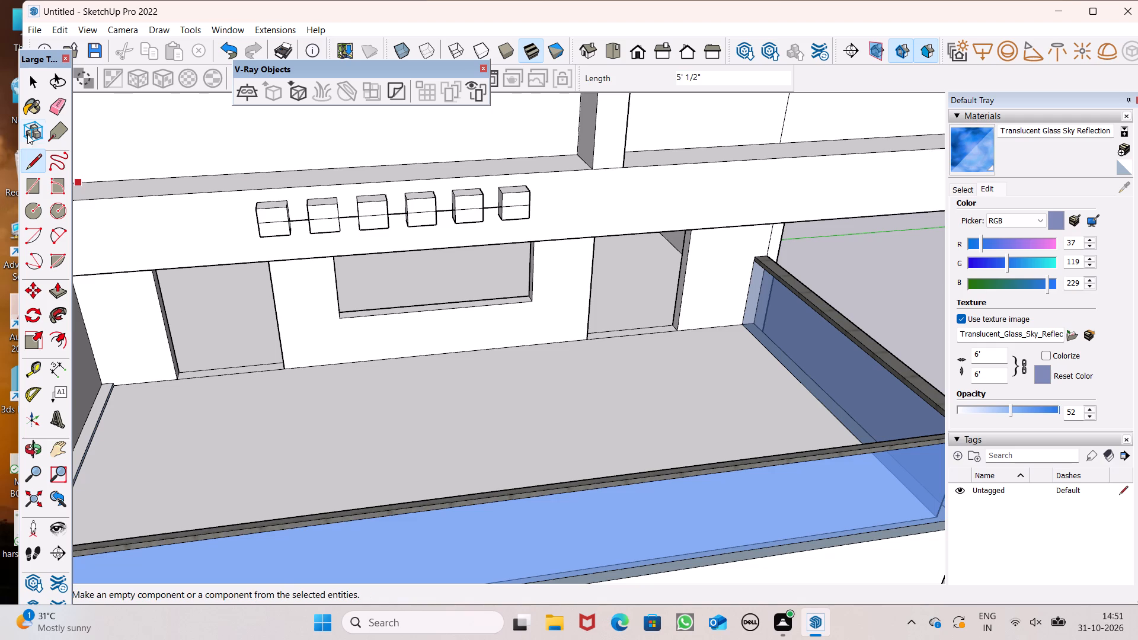
Erase the line segments spanning the gaps between the six blocks, keeping the dividing lines on their front faces.
{"action": "left_click", "coordinate": [51, 110]}
{"action": "scroll", "coordinate": [280, 238], "scroll_direction": "up", "scroll_amount": 4}
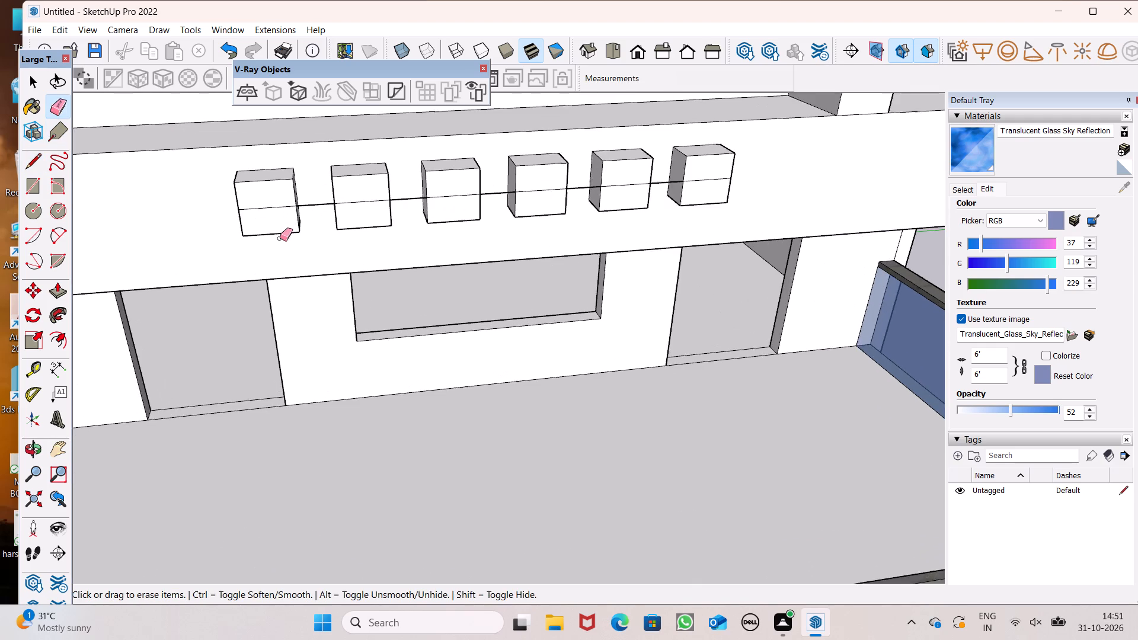
{"action": "scroll", "coordinate": [280, 238], "scroll_direction": "up", "scroll_amount": 3}
{"action": "left_click_drag", "start_coordinate": [306, 206], "coordinate": [315, 201]}
{"action": "left_click", "coordinate": [420, 193]}
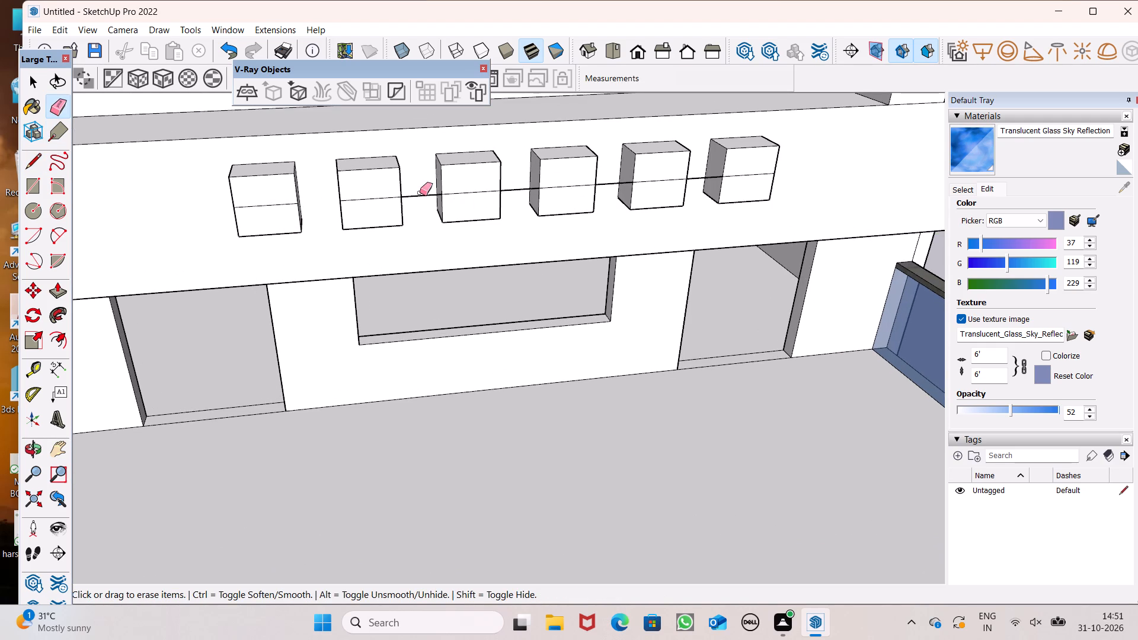
{"action": "left_click", "coordinate": [518, 188]}
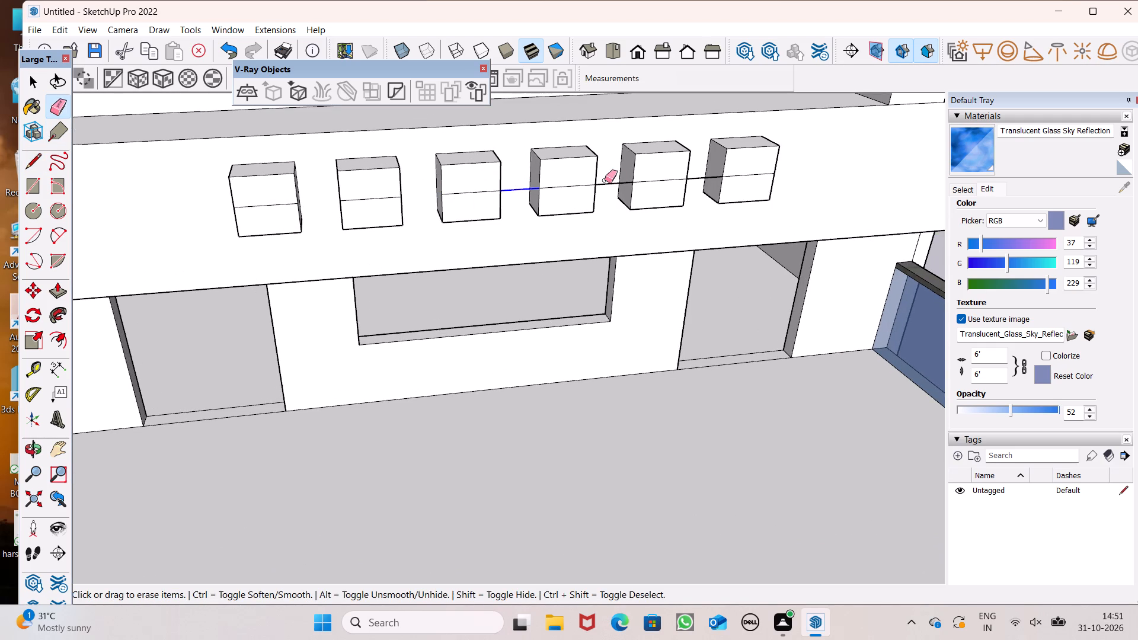
{"action": "left_click", "coordinate": [609, 185]}
{"action": "left_click_drag", "start_coordinate": [614, 181], "coordinate": [612, 190]}
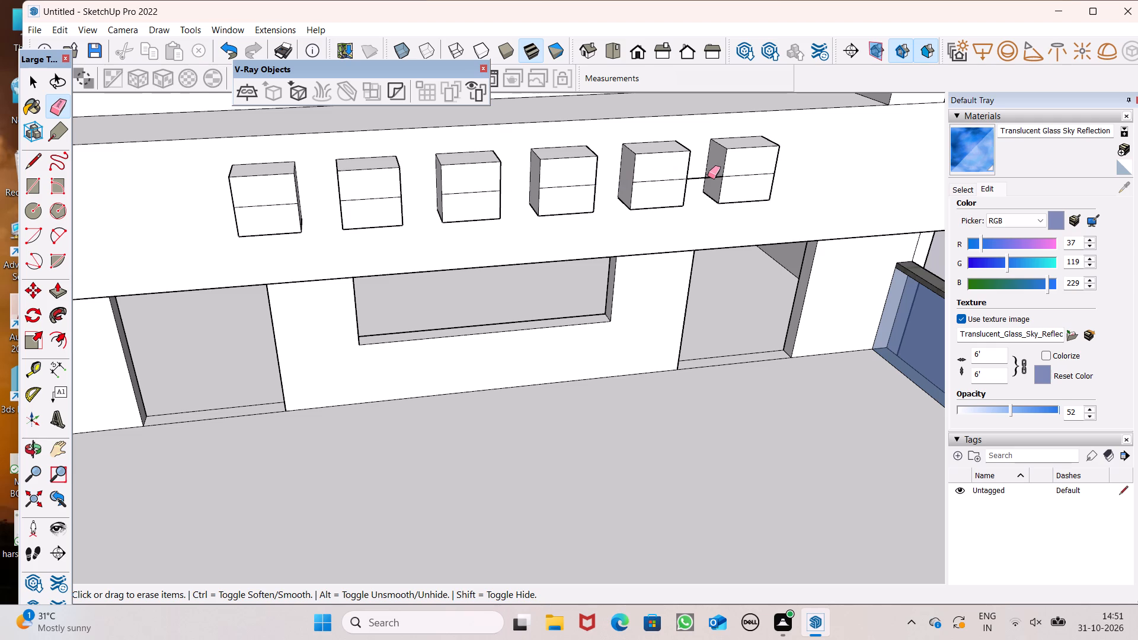
{"action": "left_click_drag", "start_coordinate": [708, 176], "coordinate": [706, 187]}
{"action": "scroll", "coordinate": [514, 187], "scroll_direction": "down", "scroll_amount": 4}
{"action": "scroll", "coordinate": [433, 187], "scroll_direction": "down", "scroll_amount": 2}
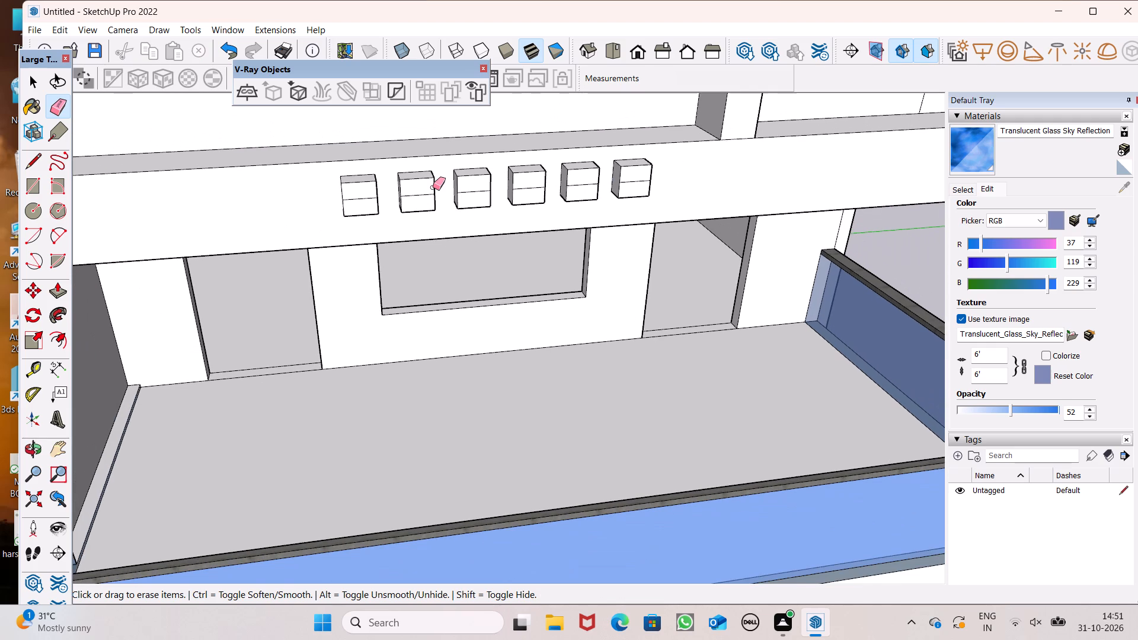
Push/Pull the upper half of the front face of the block nearest the tower outward by about 4 5/8".
{"action": "key", "text": "space"}
{"action": "scroll", "coordinate": [433, 187], "scroll_direction": "down", "scroll_amount": 3}
{"action": "middle_click_drag", "start_coordinate": [399, 206], "coordinate": [488, 213]}
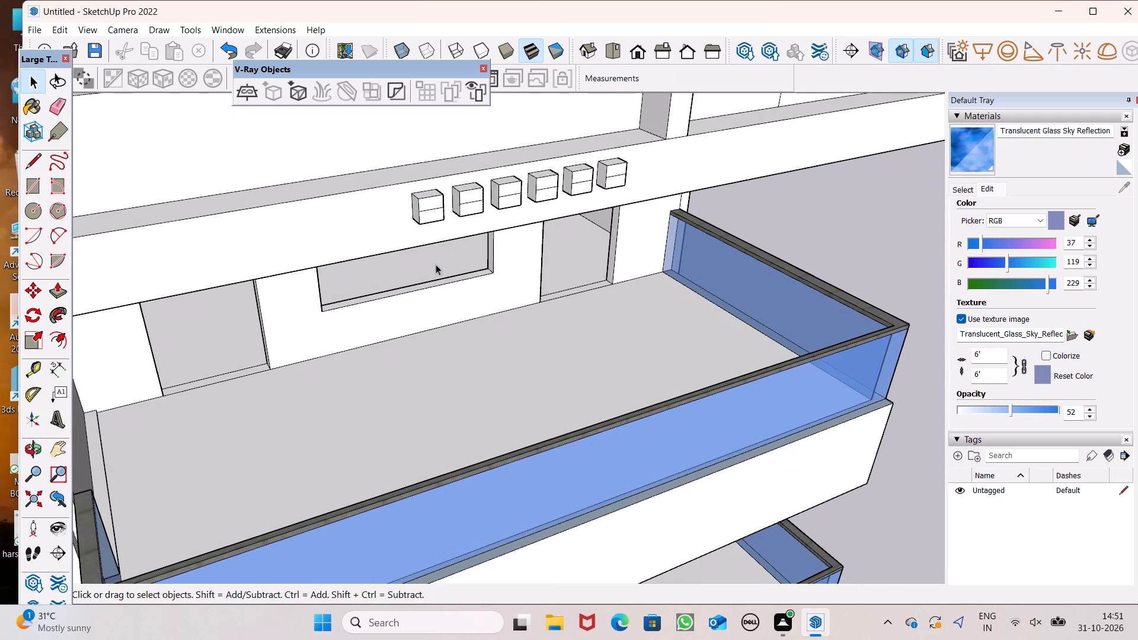
{"action": "left_click", "coordinate": [53, 290]}
{"action": "middle_click_drag", "start_coordinate": [436, 235], "coordinate": [471, 318]}
{"action": "scroll", "coordinate": [471, 318], "scroll_direction": "up", "scroll_amount": 7}
{"action": "scroll", "coordinate": [406, 279], "scroll_direction": "down", "scroll_amount": 5}
{"action": "scroll", "coordinate": [369, 218], "scroll_direction": "up", "scroll_amount": 4}
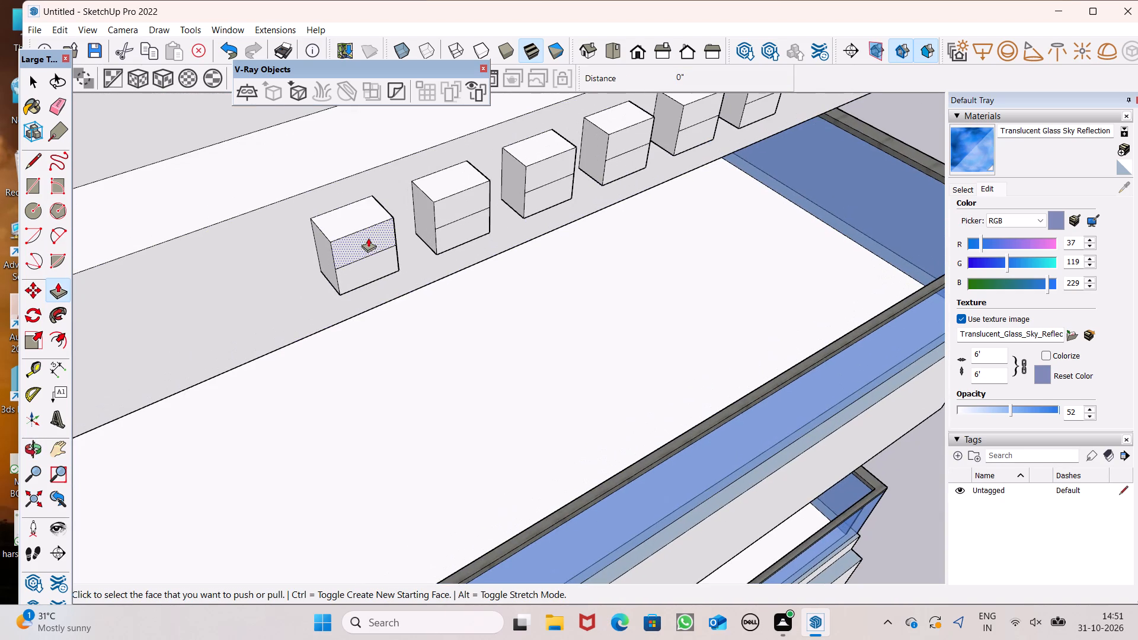
{"action": "left_click_drag", "start_coordinate": [362, 244], "coordinate": [376, 257]}
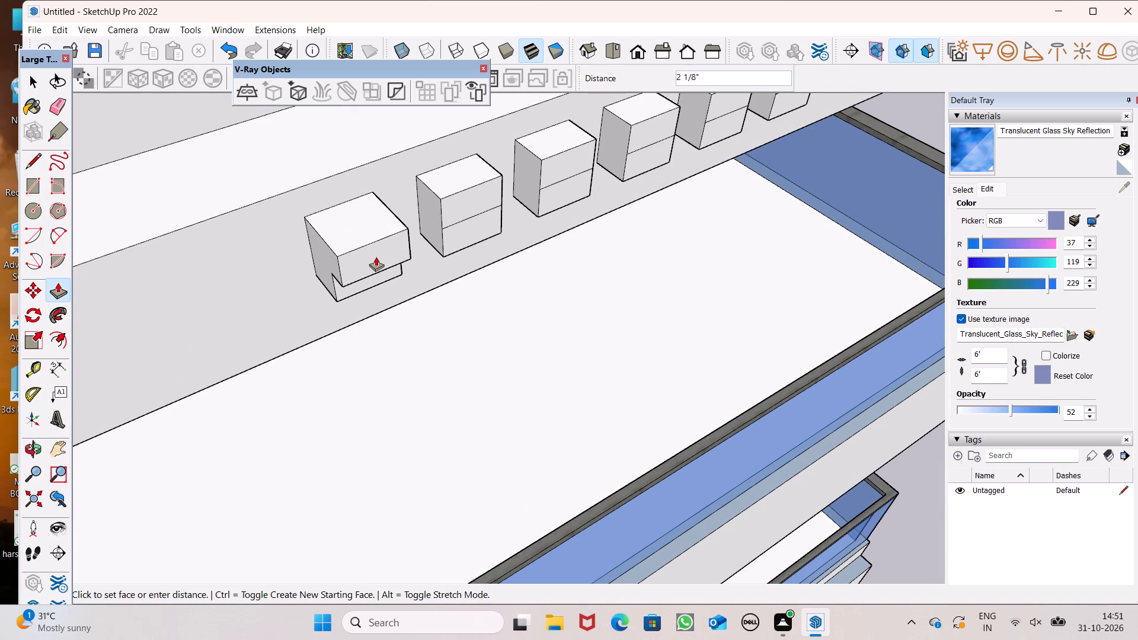
{"action": "left_click_drag", "start_coordinate": [376, 257], "coordinate": [381, 274]}
{"action": "middle_click_drag", "start_coordinate": [444, 285], "coordinate": [435, 293]}
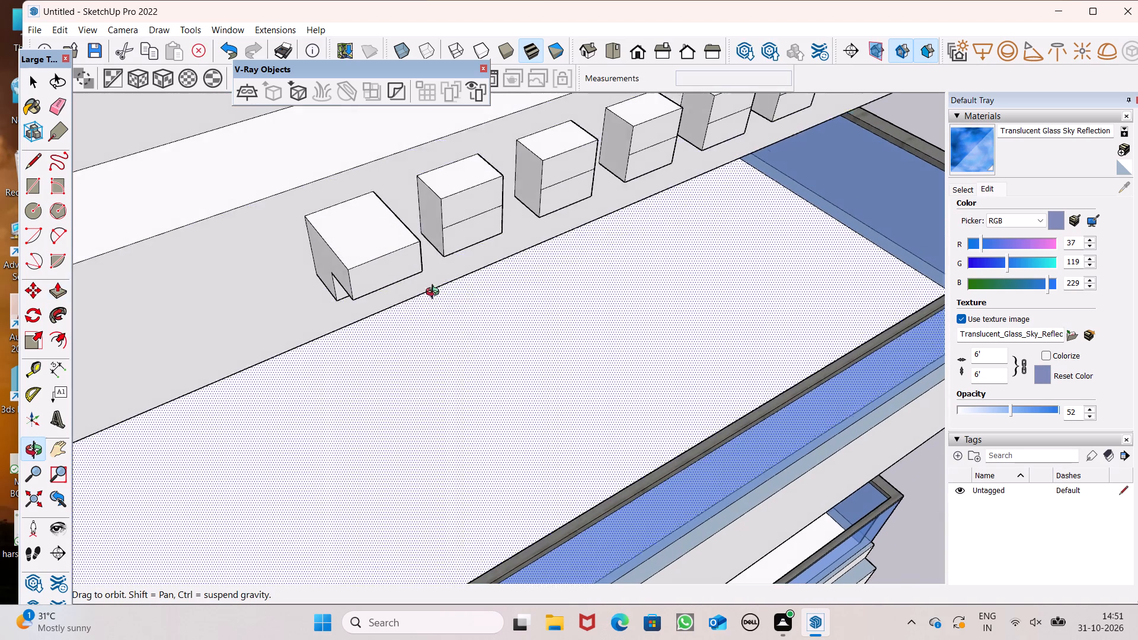
{"action": "middle_click_drag", "start_coordinate": [435, 293], "coordinate": [205, 250]}
{"action": "middle_click_drag", "start_coordinate": [437, 219], "coordinate": [439, 219]}
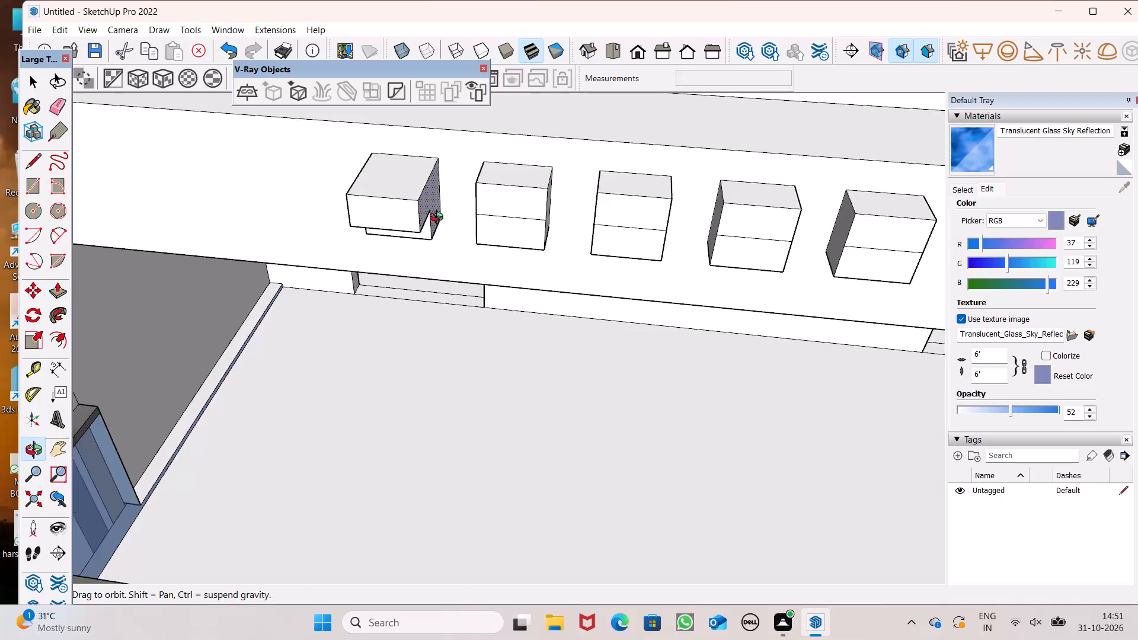
{"action": "middle_click_drag", "start_coordinate": [439, 219], "coordinate": [267, 161]}
{"action": "scroll", "coordinate": [449, 207], "scroll_direction": "up", "scroll_amount": 2}
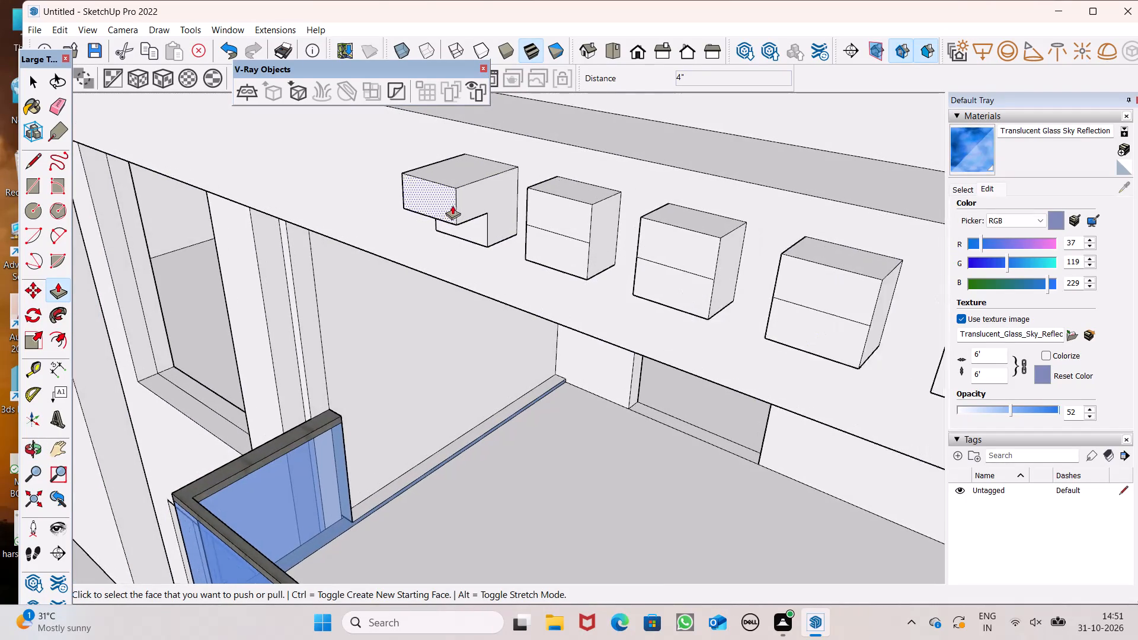
{"action": "scroll", "coordinate": [452, 205], "scroll_direction": "up", "scroll_amount": 2}
{"action": "left_click_drag", "start_coordinate": [450, 207], "coordinate": [447, 221]}
Push/Pull the upper halves of the other five blocks' front faces outward by about 4 5/8", matching the first block.
{"action": "left_click_drag", "start_coordinate": [570, 230], "coordinate": [565, 235]}
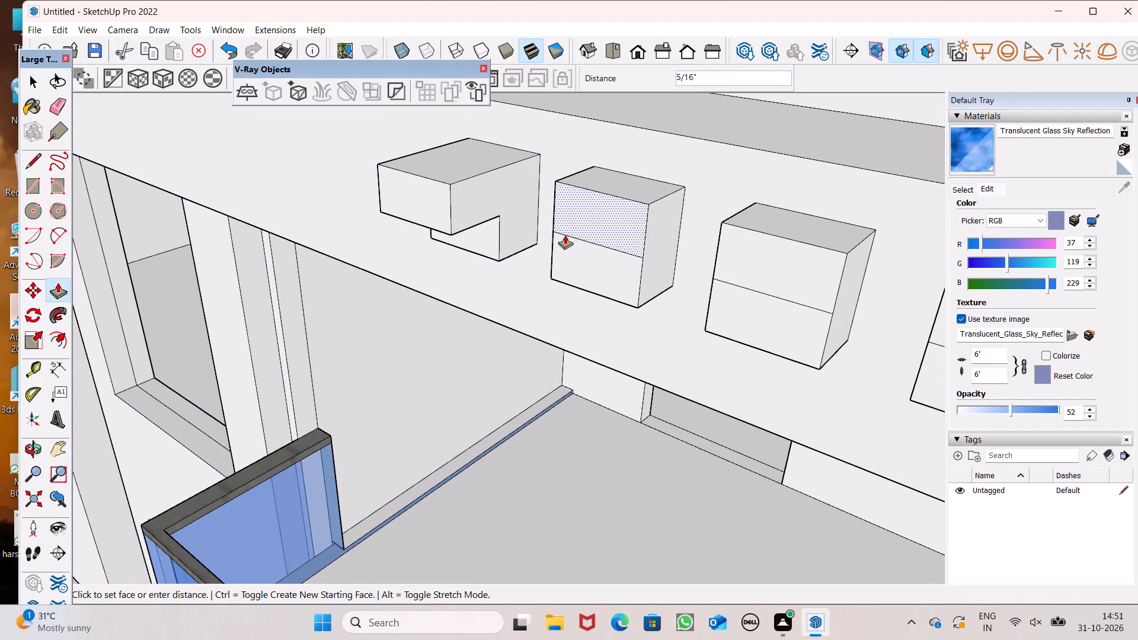
{"action": "left_click_drag", "start_coordinate": [565, 235], "coordinate": [447, 181]}
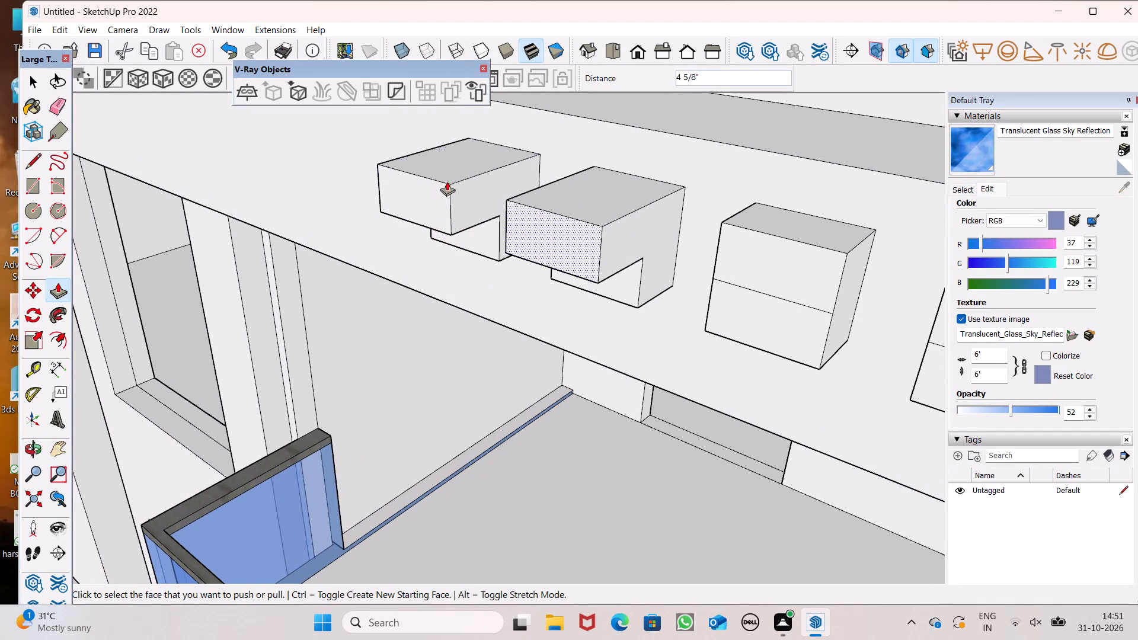
{"action": "left_click_drag", "start_coordinate": [760, 266], "coordinate": [594, 222]}
{"action": "scroll", "coordinate": [482, 199], "scroll_direction": "down", "scroll_amount": 7}
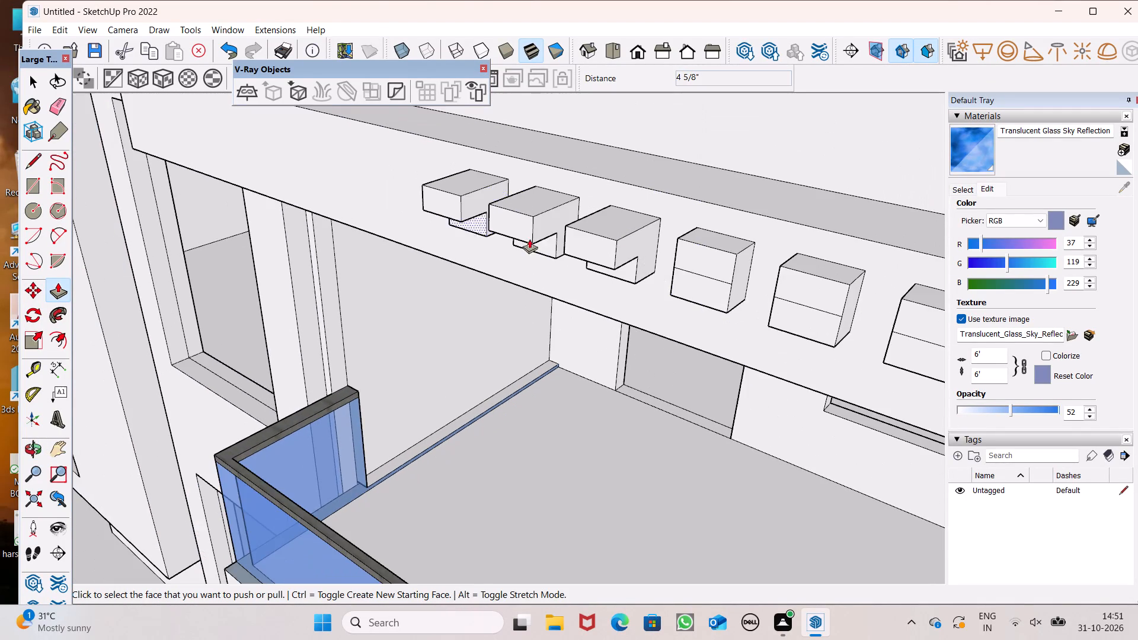
{"action": "scroll", "coordinate": [699, 243], "scroll_direction": "up", "scroll_amount": 6}
{"action": "left_click_drag", "start_coordinate": [695, 245], "coordinate": [557, 231]}
{"action": "scroll", "coordinate": [525, 200], "scroll_direction": "down", "scroll_amount": 7}
{"action": "scroll", "coordinate": [752, 262], "scroll_direction": "up", "scroll_amount": 5}
{"action": "left_click_drag", "start_coordinate": [663, 245], "coordinate": [559, 239]}
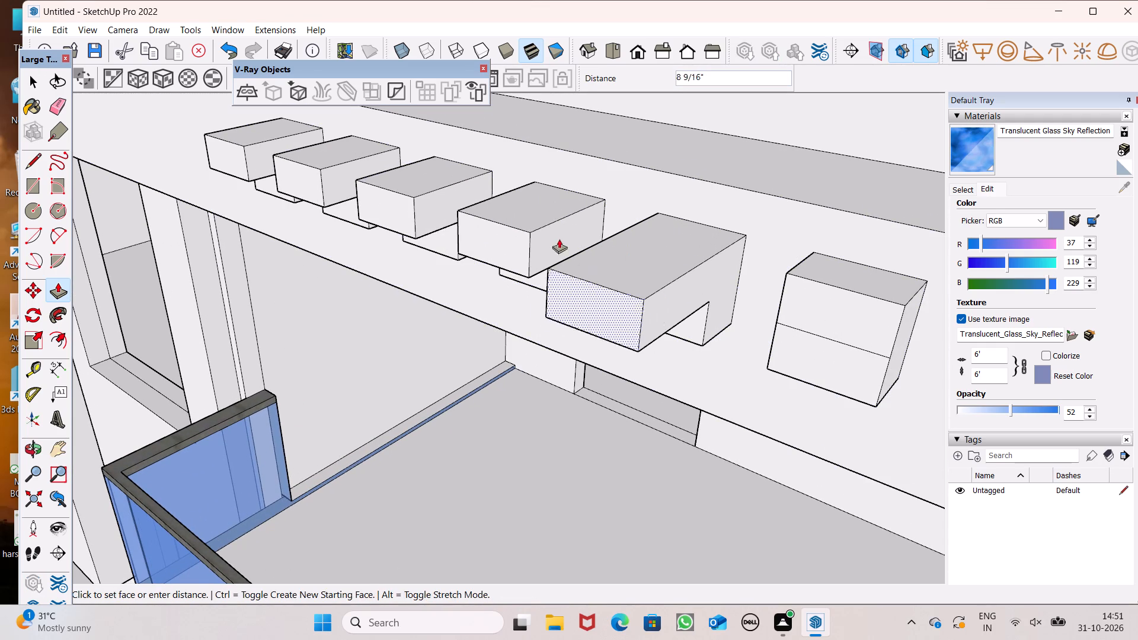
{"action": "left_click_drag", "start_coordinate": [559, 239], "coordinate": [533, 230]}
{"action": "left_click_drag", "start_coordinate": [812, 305], "coordinate": [676, 276]}
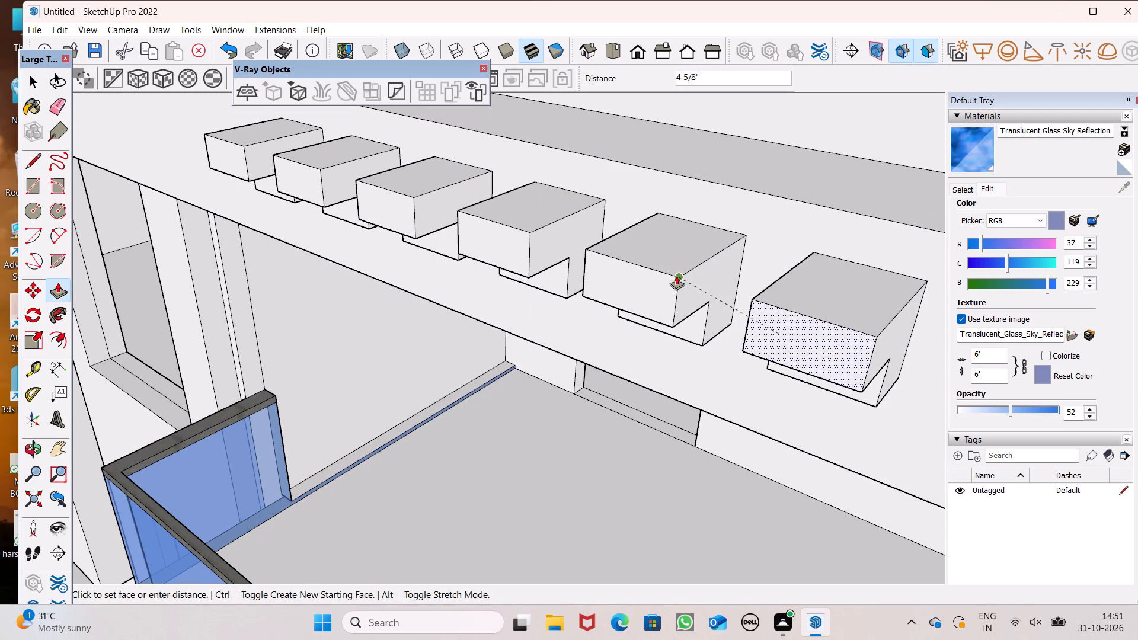
{"action": "left_click_drag", "start_coordinate": [676, 276], "coordinate": [676, 275]}
Push/Pull the underside of the projecting upper half of the block nearest the tower down about 8' 6 1/4".
{"action": "scroll", "coordinate": [674, 251], "scroll_direction": "down", "scroll_amount": 7}
{"action": "middle_click_drag", "start_coordinate": [648, 288], "coordinate": [545, 98]}
{"action": "scroll", "coordinate": [539, 193], "scroll_direction": "down", "scroll_amount": 2}
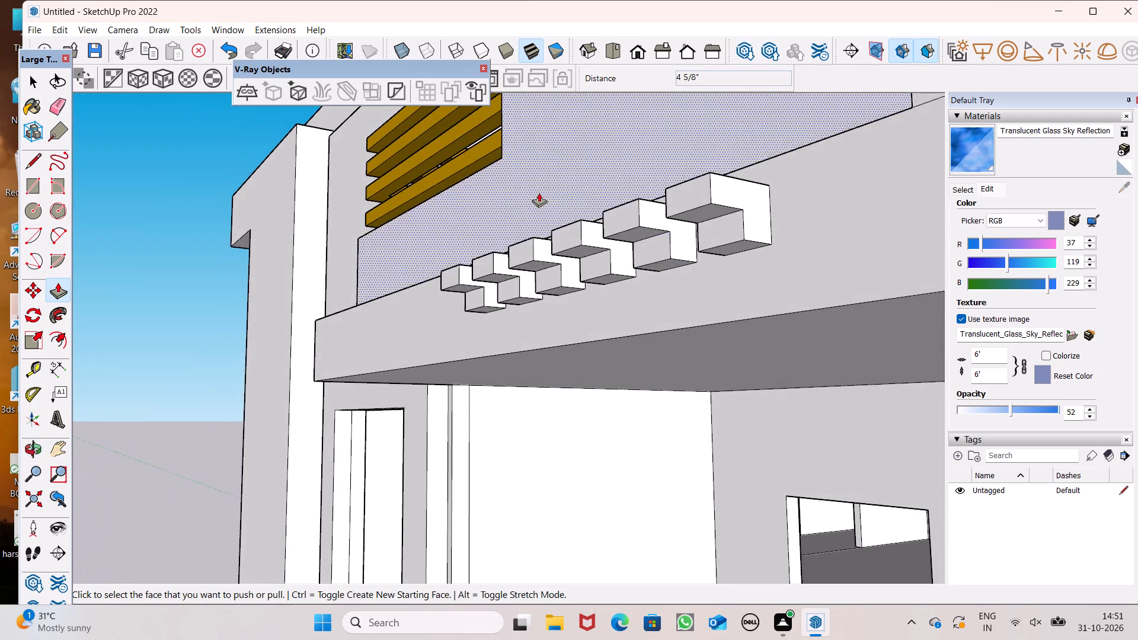
{"action": "scroll", "coordinate": [539, 193], "scroll_direction": "down", "scroll_amount": 2}
{"action": "scroll", "coordinate": [629, 188], "scroll_direction": "down", "scroll_amount": 6}
{"action": "middle_click_drag", "start_coordinate": [621, 194], "coordinate": [866, 161]}
{"action": "scroll", "coordinate": [615, 257], "scroll_direction": "up", "scroll_amount": 5}
{"action": "left_click_drag", "start_coordinate": [624, 242], "coordinate": [634, 395]}
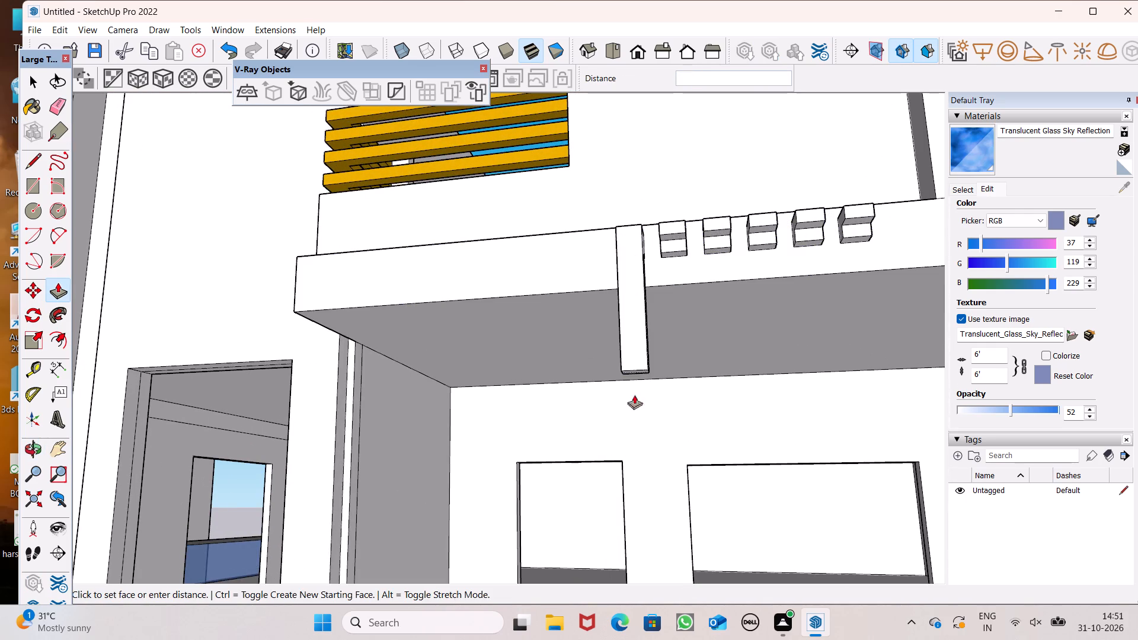
{"action": "left_click_drag", "start_coordinate": [634, 395], "coordinate": [612, 633]}
Push/Pull the underside of the second block's projecting upper half down about 12' 8 15/16", past the glass railing.
{"action": "scroll", "coordinate": [638, 163], "scroll_direction": "down", "scroll_amount": 8}
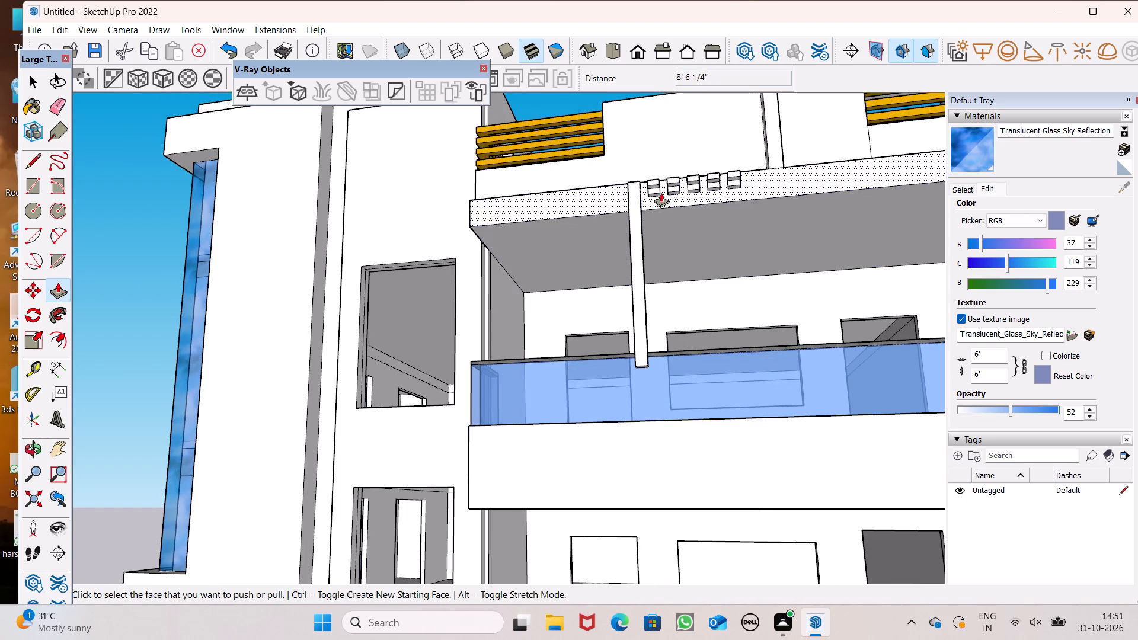
{"action": "left_click_drag", "start_coordinate": [657, 188], "coordinate": [676, 465]}
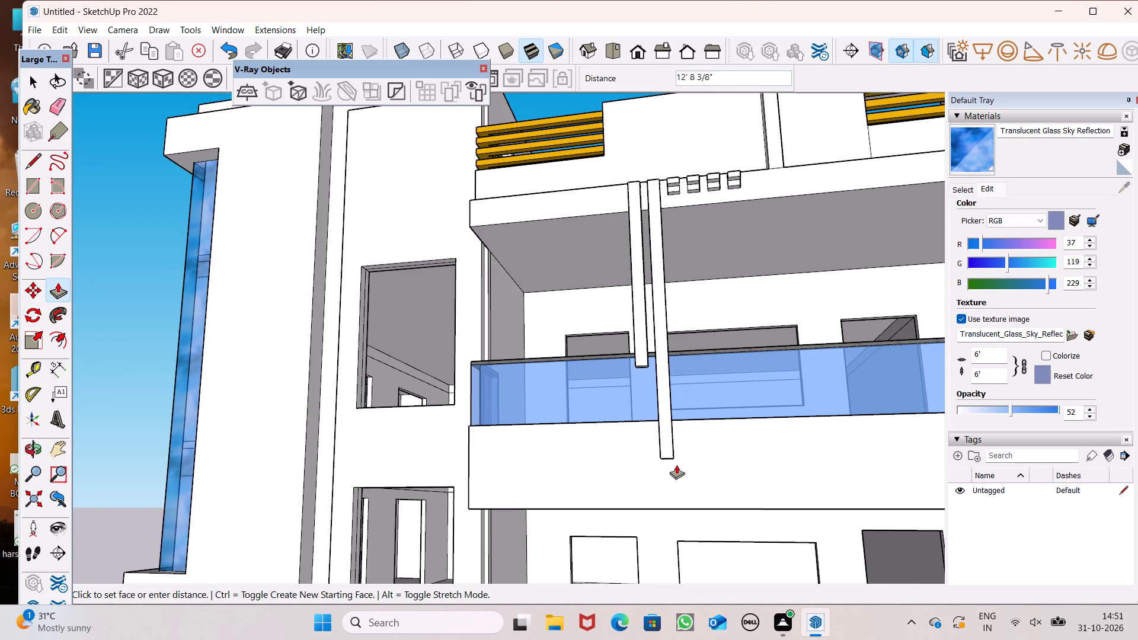
{"action": "left_click_drag", "start_coordinate": [676, 465], "coordinate": [673, 462]}
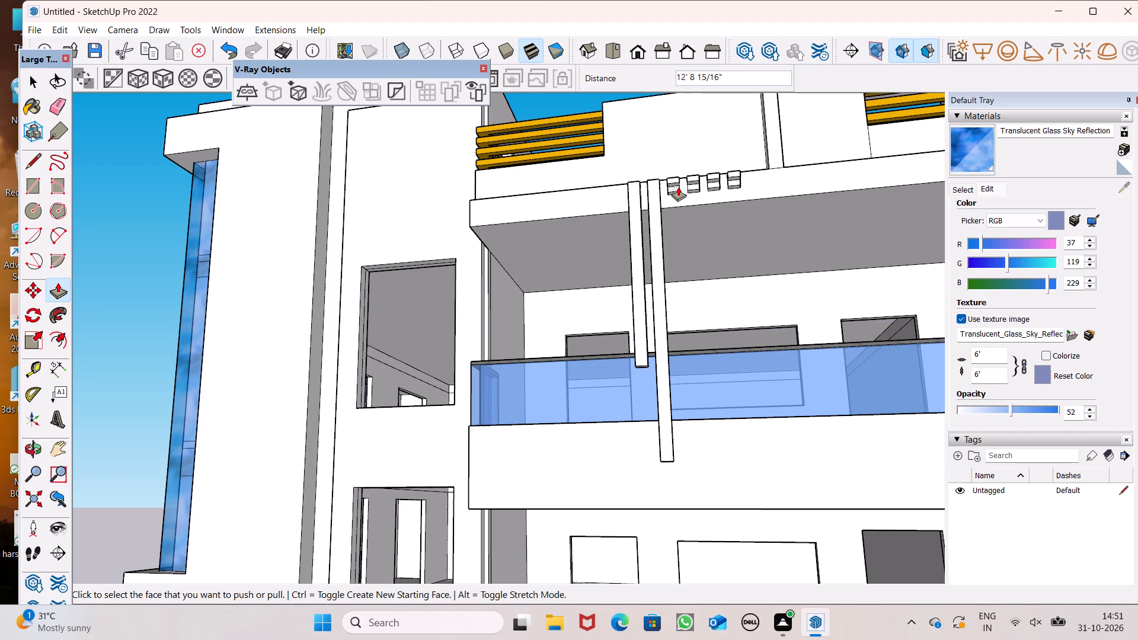
{"action": "scroll", "coordinate": [673, 175], "scroll_direction": "up", "scroll_amount": 4}
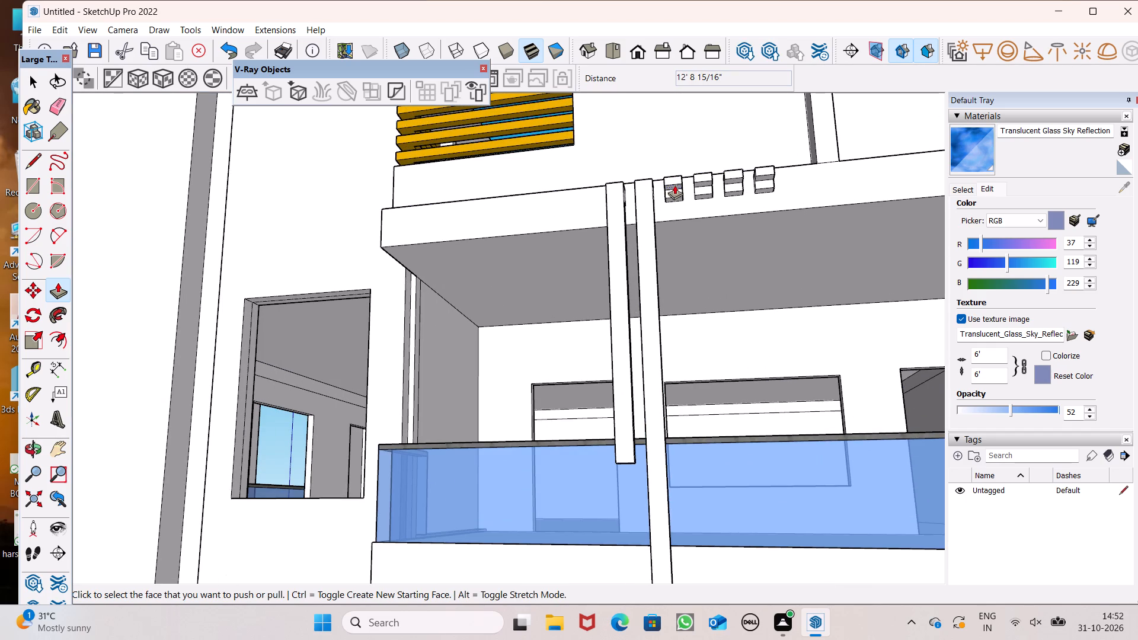
Push/Pull the underside of the third block's projecting upper half down about 11' 6 13/16", past the glass railing.
{"action": "left_click", "coordinate": [672, 185]}
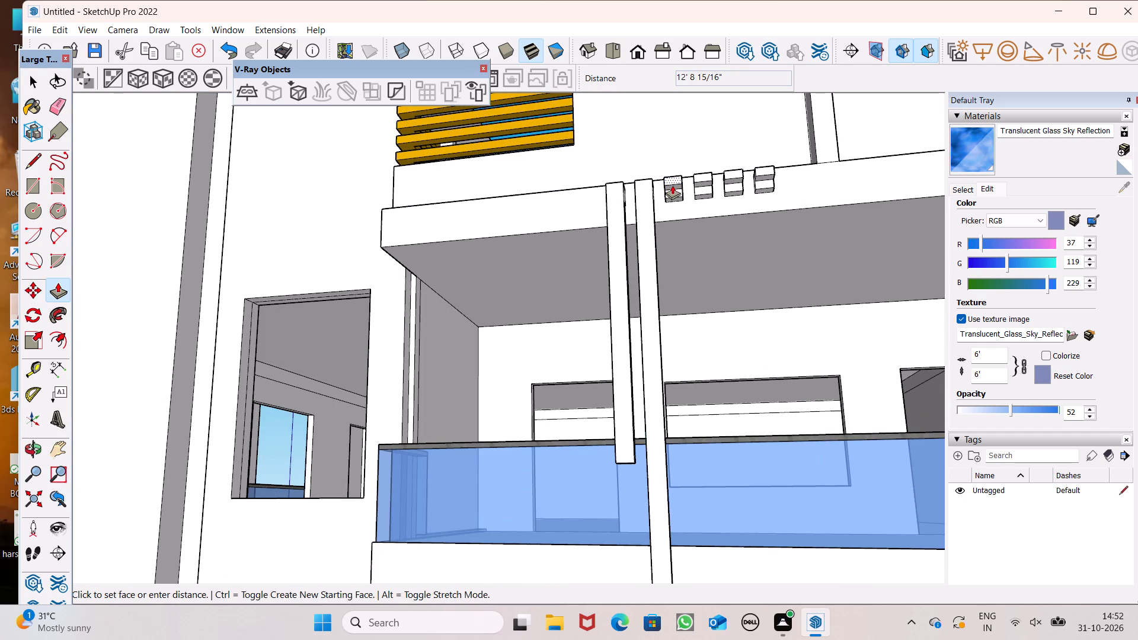
{"action": "key", "text": "space"}
{"action": "middle_click_drag", "start_coordinate": [682, 199], "coordinate": [686, 145]}
{"action": "scroll", "coordinate": [686, 146], "scroll_direction": "up", "scroll_amount": 1}
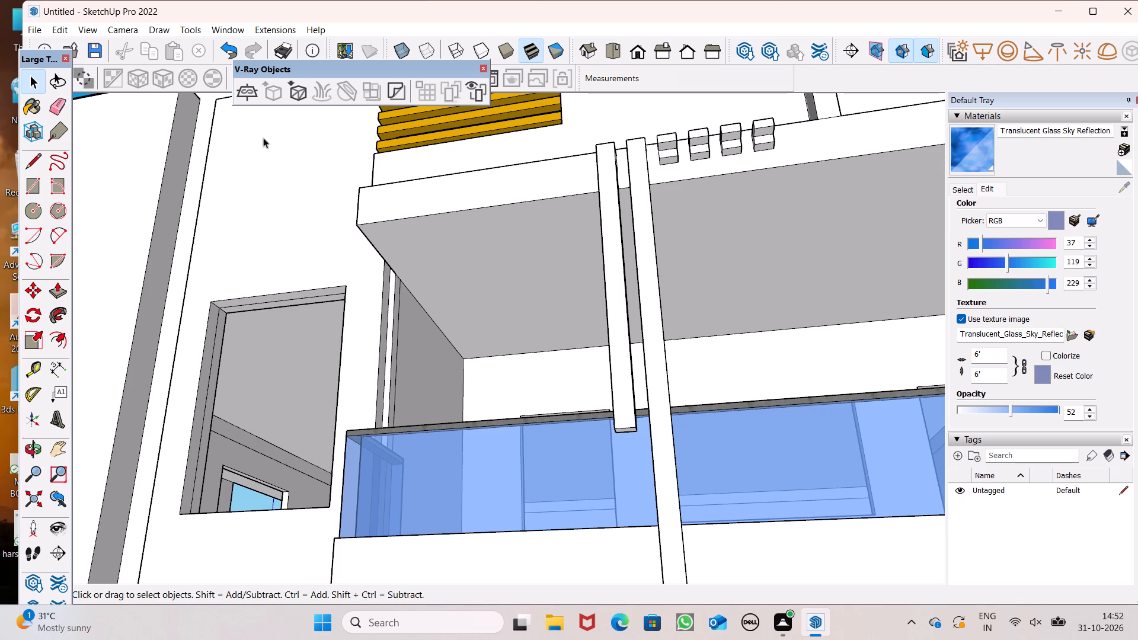
{"action": "left_click", "coordinate": [57, 288]}
{"action": "left_click_drag", "start_coordinate": [663, 148], "coordinate": [719, 549]}
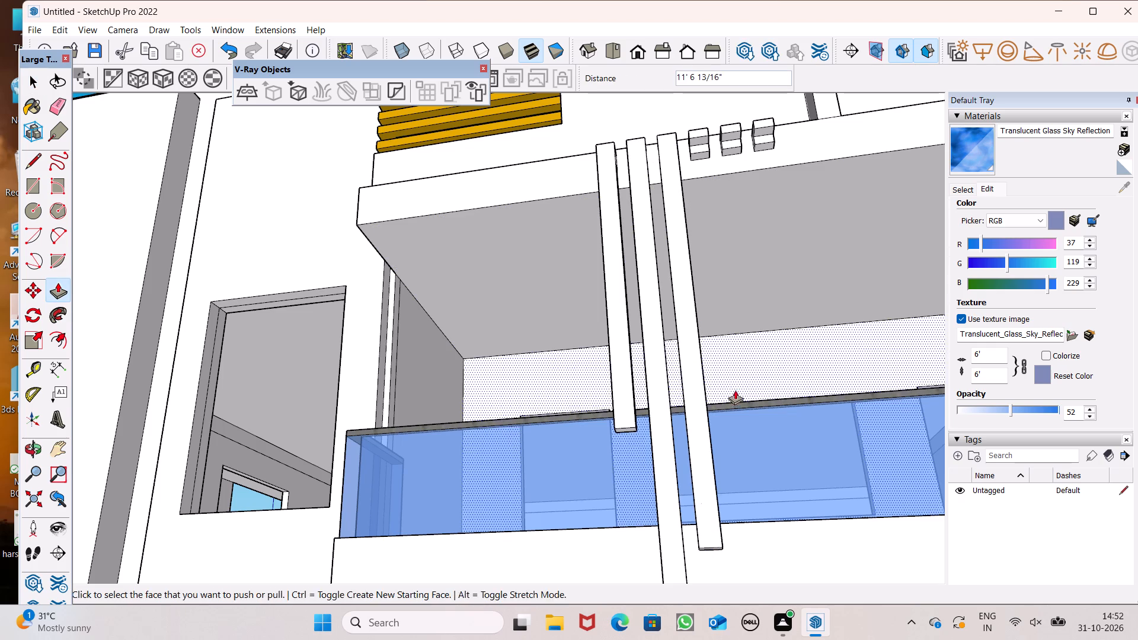
Push/Pull the undersides of the fourth, fifth and sixth blocks' upper halves down about 13' 5 3/4", 13' 3 3/8" and 12'.
{"action": "middle_click_drag", "start_coordinate": [735, 389], "coordinate": [697, 332]}
{"action": "scroll", "coordinate": [574, 351], "scroll_direction": "down", "scroll_amount": 4}
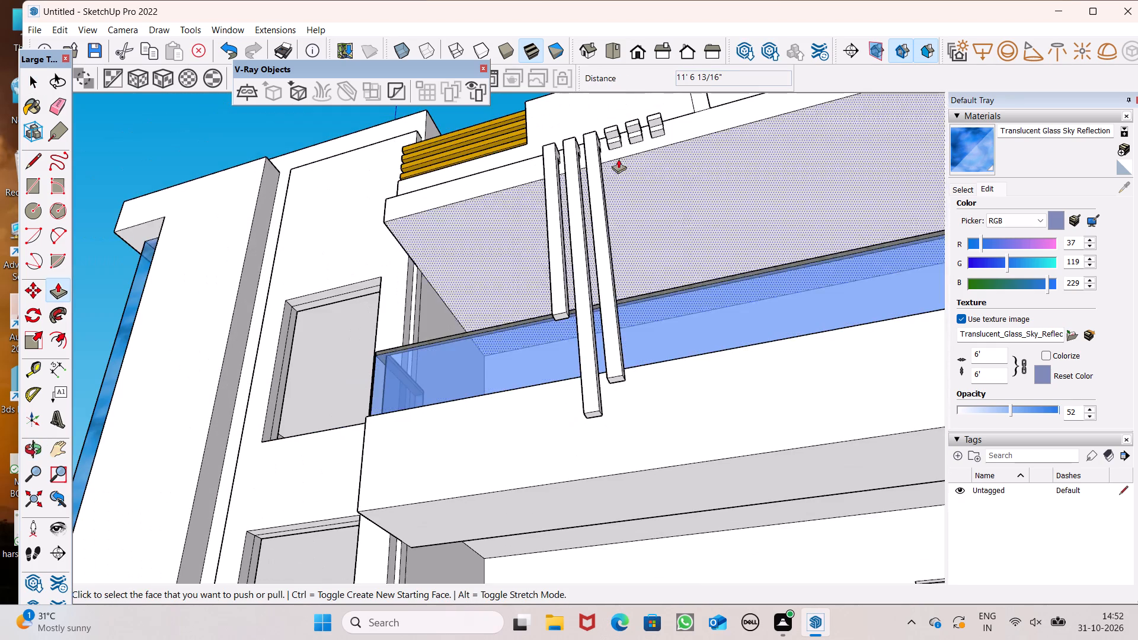
{"action": "scroll", "coordinate": [619, 146], "scroll_direction": "up", "scroll_amount": 3}
{"action": "left_click_drag", "start_coordinate": [607, 132], "coordinate": [669, 535]}
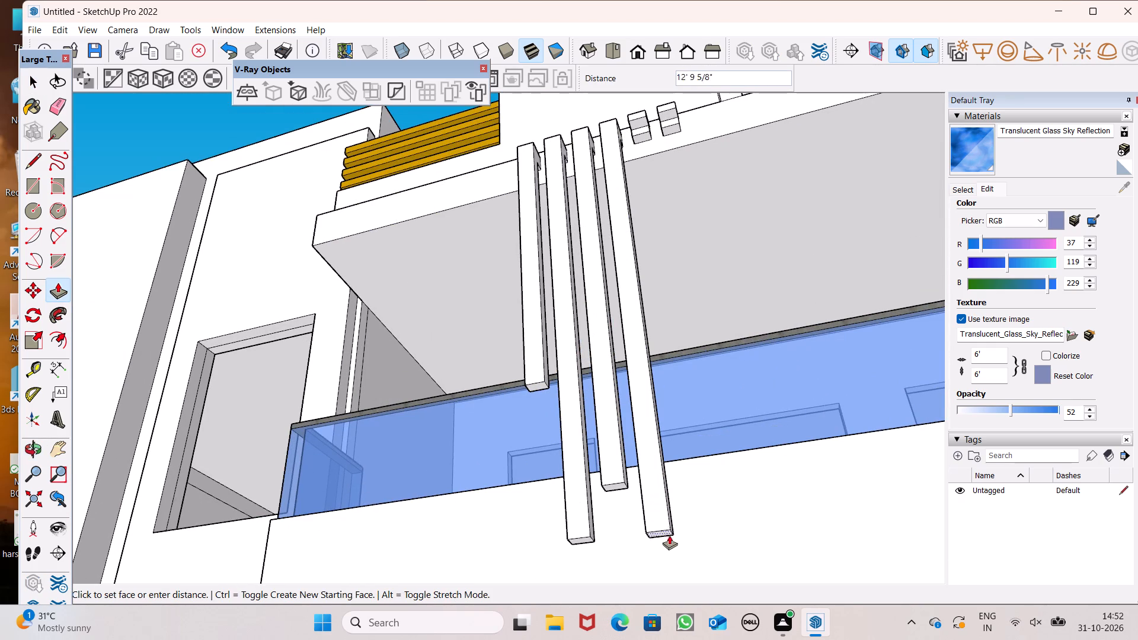
{"action": "left_click_drag", "start_coordinate": [669, 535], "coordinate": [673, 564]}
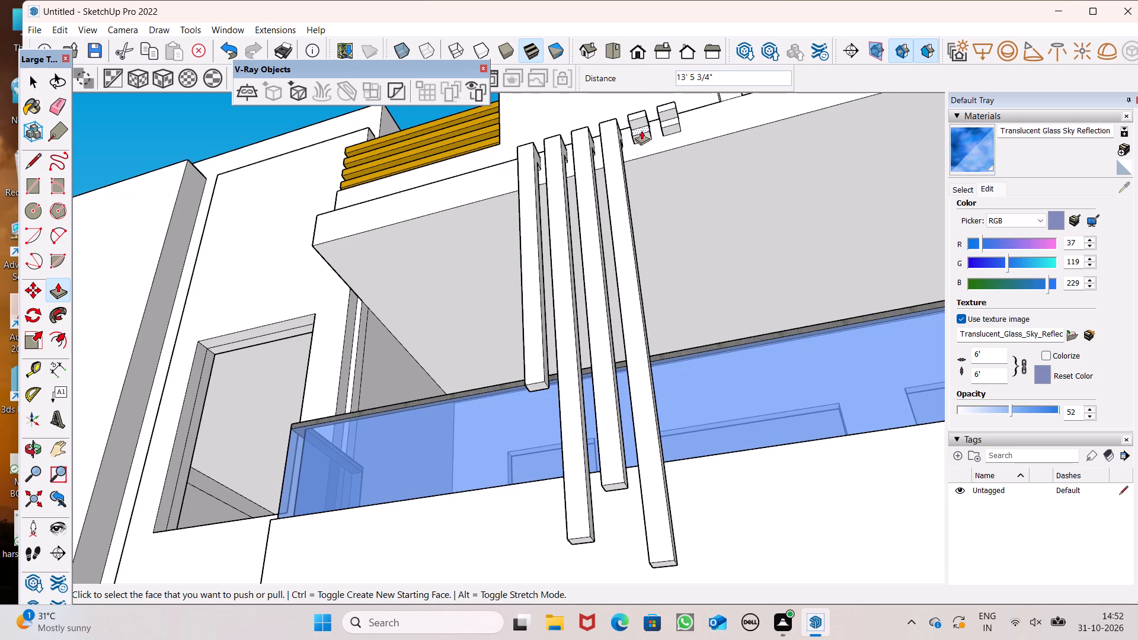
{"action": "left_click_drag", "start_coordinate": [637, 124], "coordinate": [724, 549]}
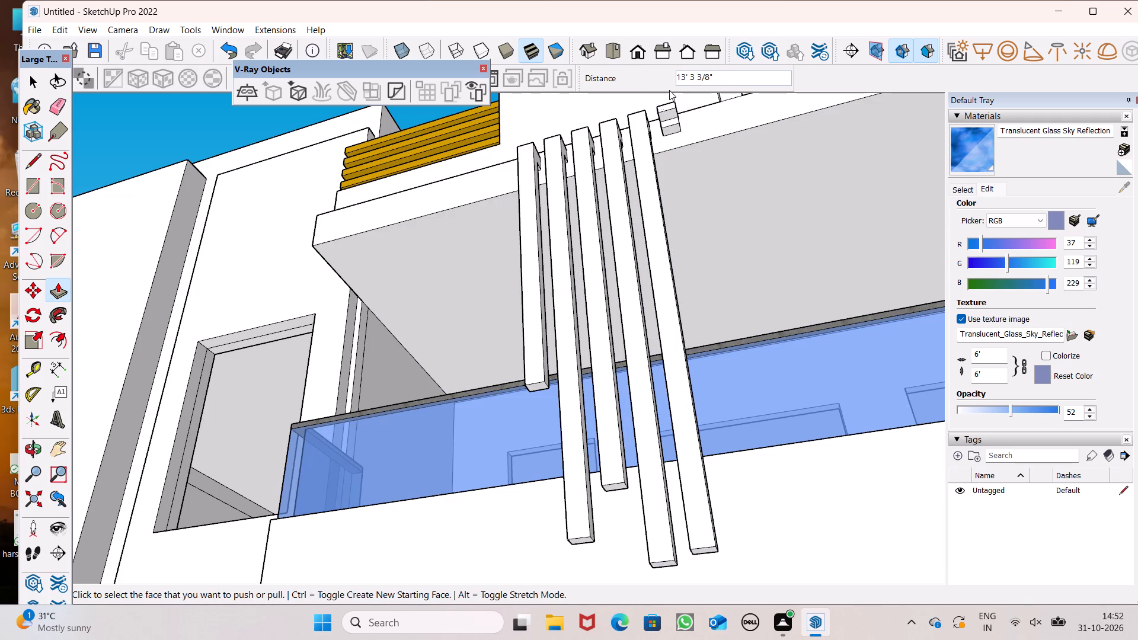
{"action": "left_click_drag", "start_coordinate": [669, 113], "coordinate": [755, 485]}
Push/Pull the bottom face of the strip nearest the tower about 3' 3 3/8" further down, past the glass railing.
{"action": "scroll", "coordinate": [695, 296], "scroll_direction": "down", "scroll_amount": 9}
{"action": "middle_click_drag", "start_coordinate": [716, 339], "coordinate": [759, 397]}
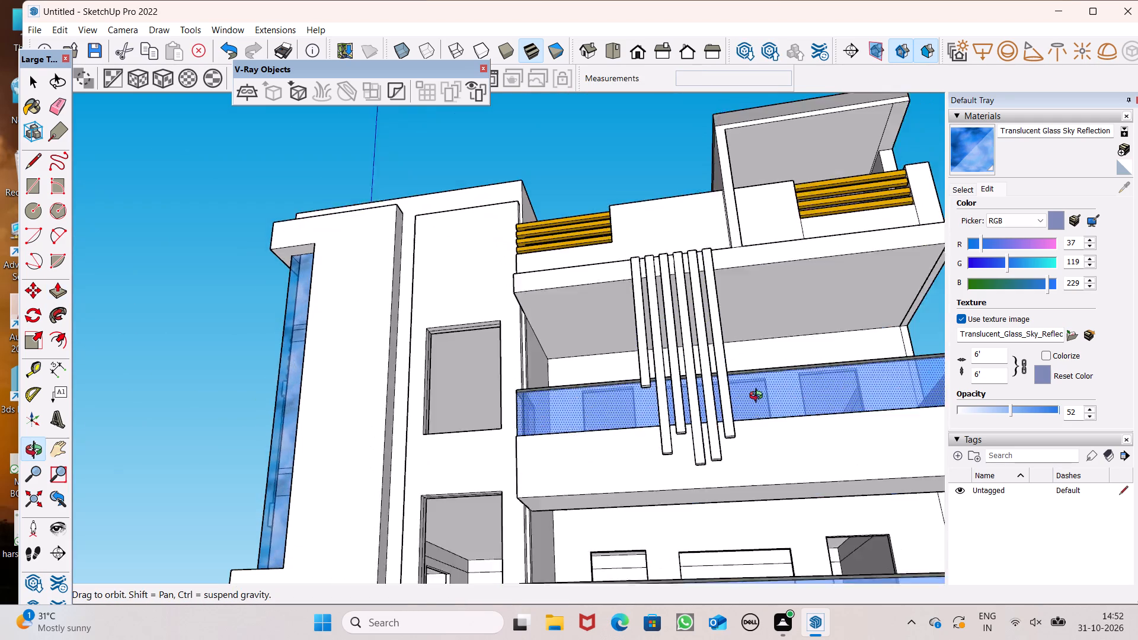
{"action": "middle_click_drag", "start_coordinate": [759, 397], "coordinate": [773, 401]}
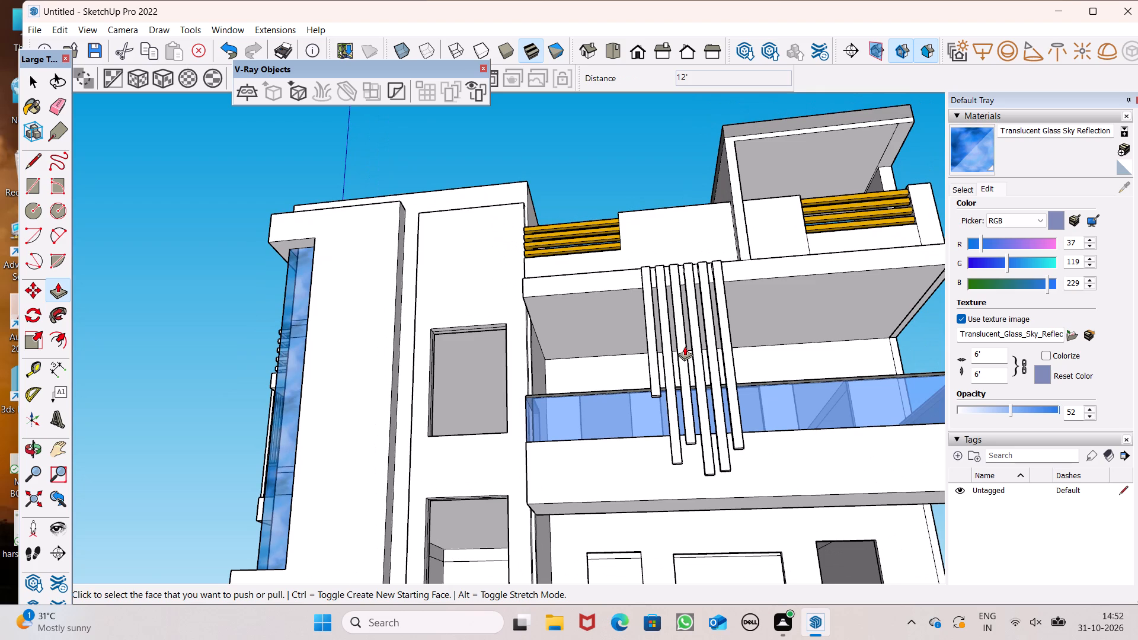
{"action": "middle_click_drag", "start_coordinate": [687, 420], "coordinate": [661, 459]}
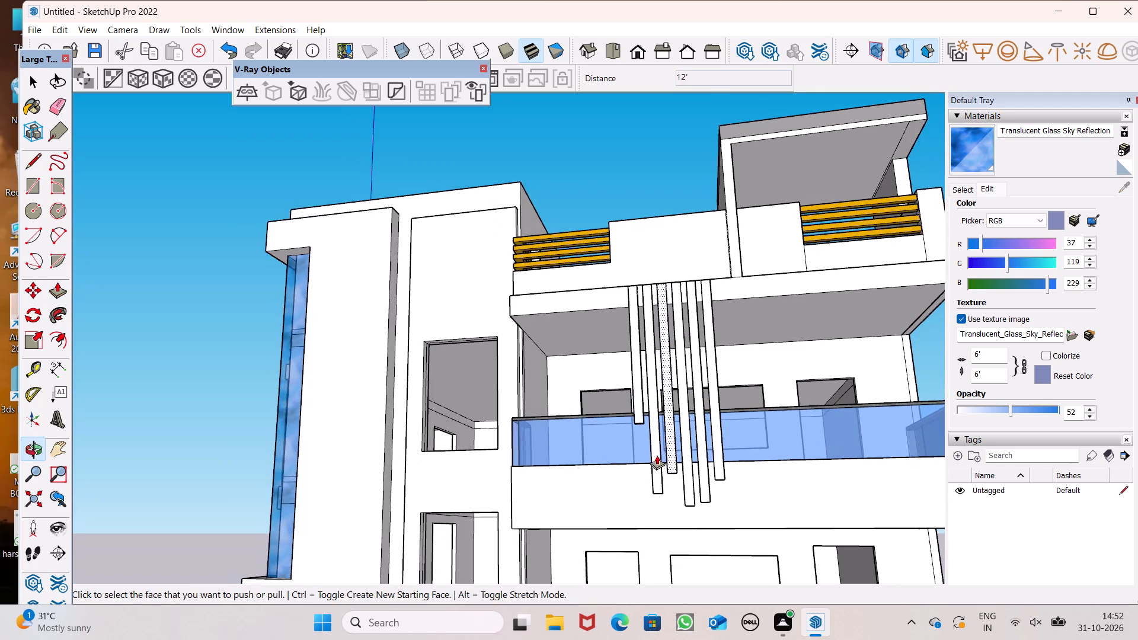
{"action": "middle_click_drag", "start_coordinate": [628, 461], "coordinate": [623, 396]}
{"action": "scroll", "coordinate": [622, 387], "scroll_direction": "up", "scroll_amount": 5}
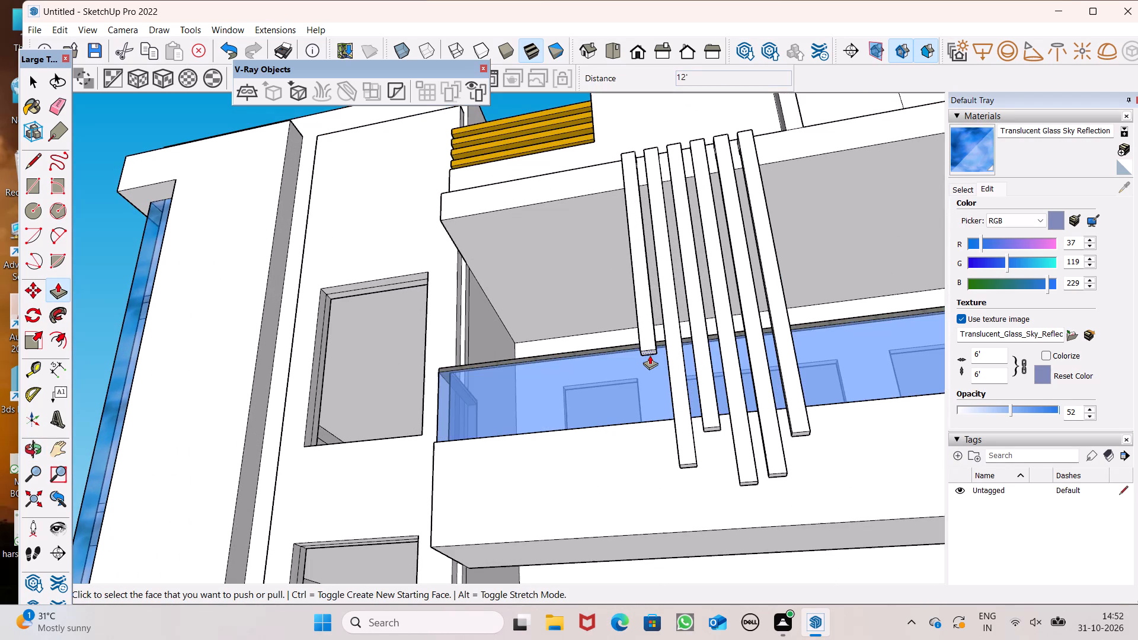
{"action": "left_click_drag", "start_coordinate": [647, 353], "coordinate": [637, 439]}
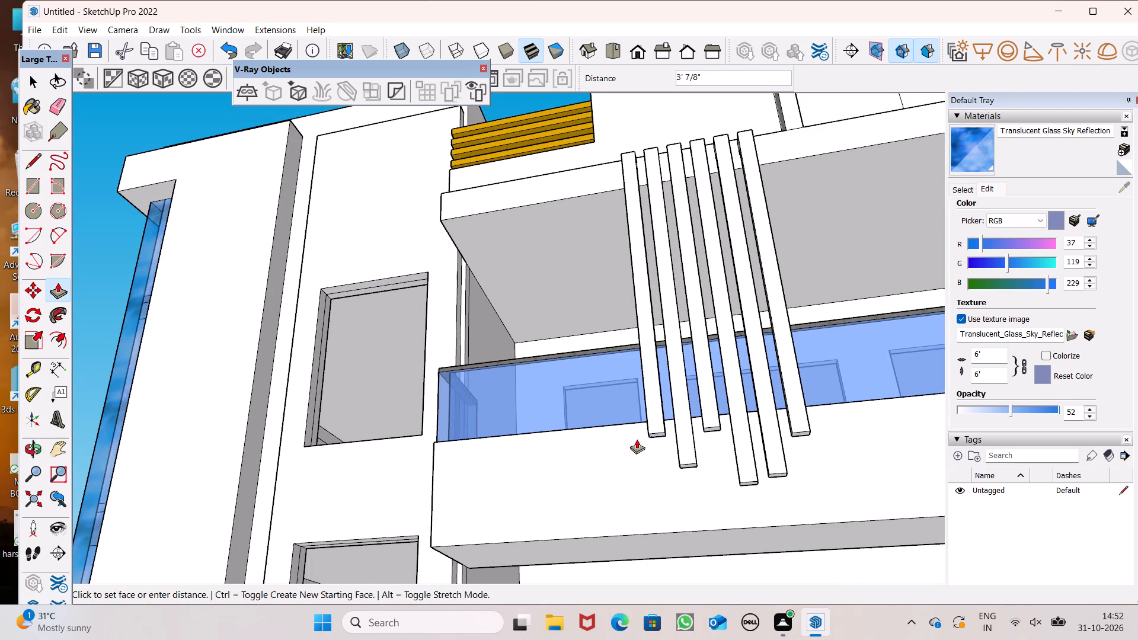
{"action": "left_click_drag", "start_coordinate": [637, 439], "coordinate": [637, 443]}
Level the second and third strips with the first, pushing the second's bottom up about 11 5/16" and pulling the third's down about 2 13/16".
{"action": "scroll", "coordinate": [705, 479], "scroll_direction": "up", "scroll_amount": 2}
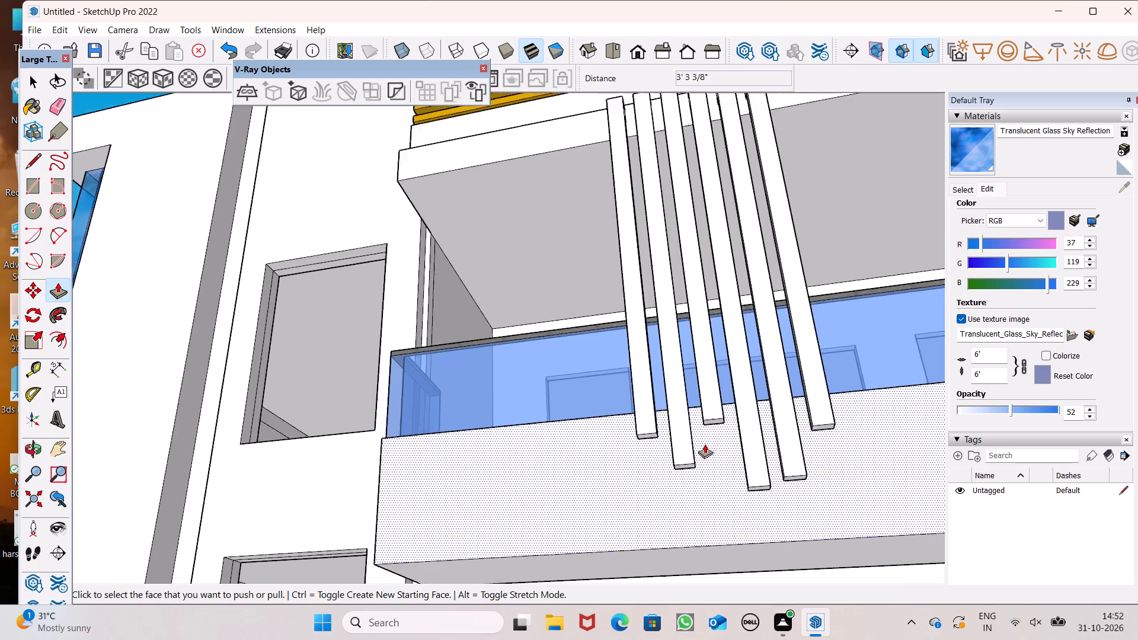
{"action": "scroll", "coordinate": [705, 444], "scroll_direction": "up", "scroll_amount": 4}
{"action": "left_click_drag", "start_coordinate": [679, 479], "coordinate": [637, 439]}
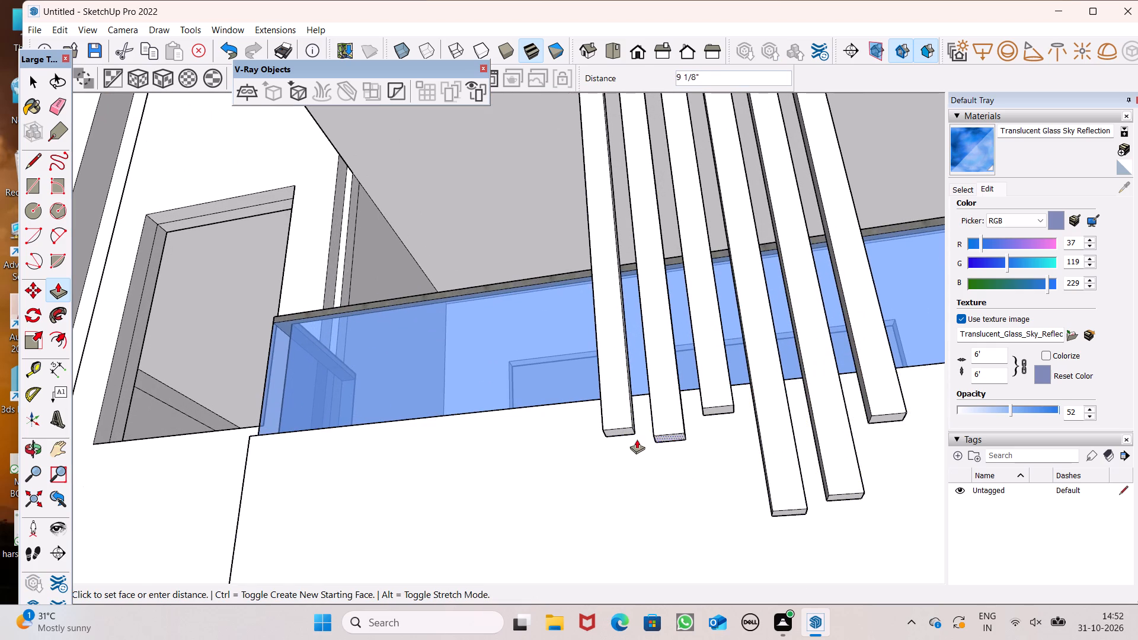
{"action": "left_click_drag", "start_coordinate": [637, 439], "coordinate": [628, 429]}
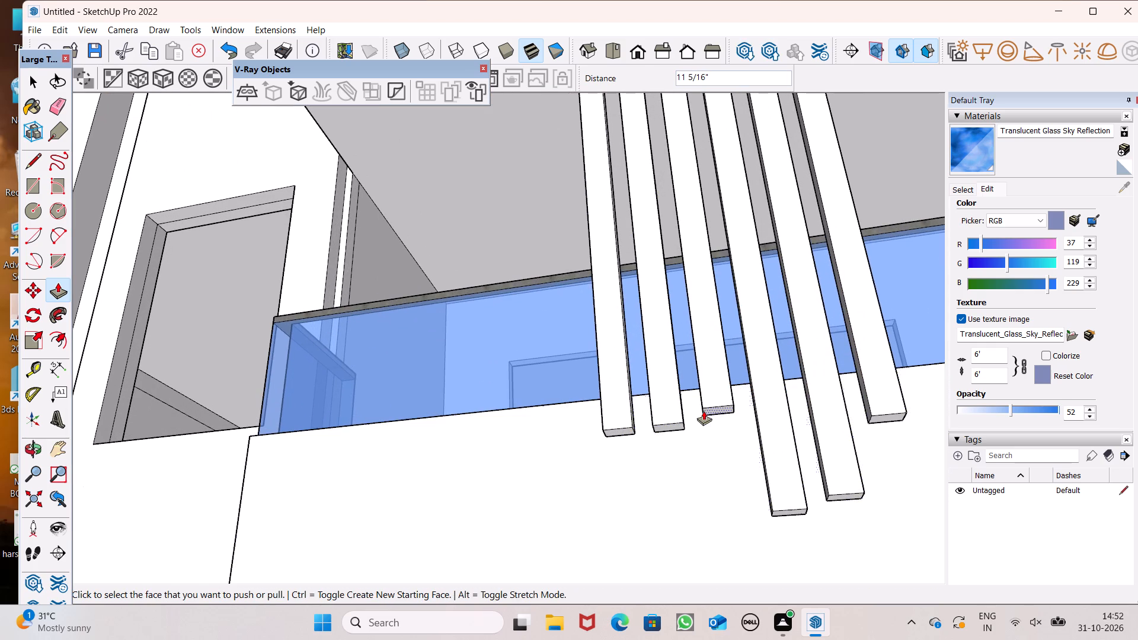
{"action": "left_click_drag", "start_coordinate": [713, 408], "coordinate": [688, 424]}
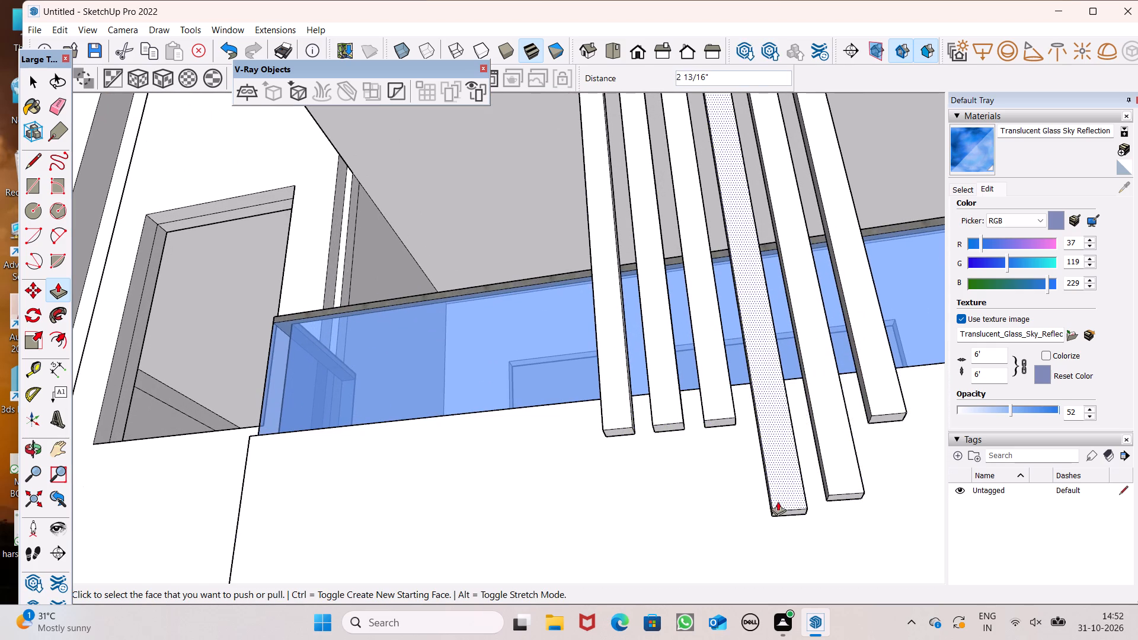
Push/Pull the fourth strip's bottom face up level with the third strip, finishing with an adjustment of about 1 9/16".
{"action": "left_click_drag", "start_coordinate": [785, 514], "coordinate": [724, 431]}
{"action": "left_click", "coordinate": [722, 425]}
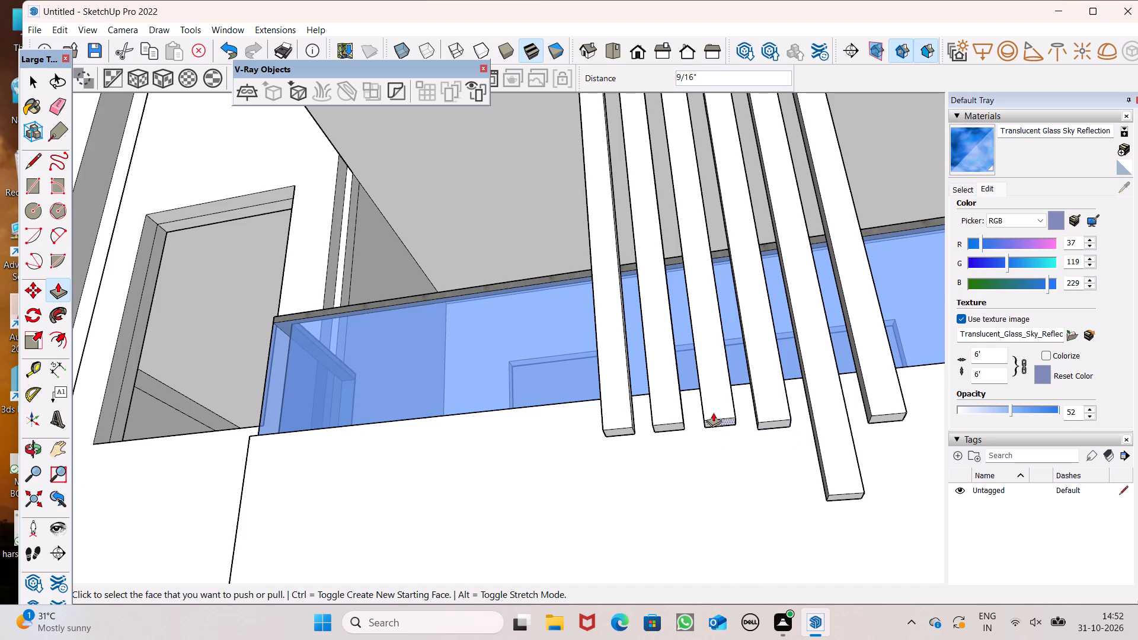
{"action": "key", "text": "ctrl+z"}
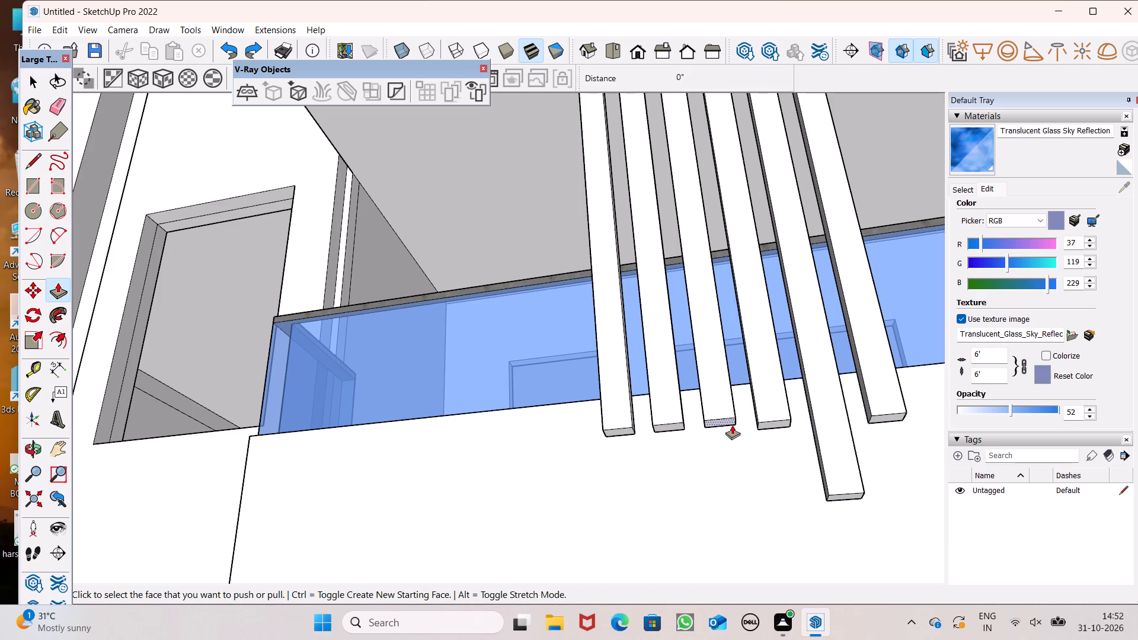
{"action": "left_click_drag", "start_coordinate": [771, 424], "coordinate": [730, 418]}
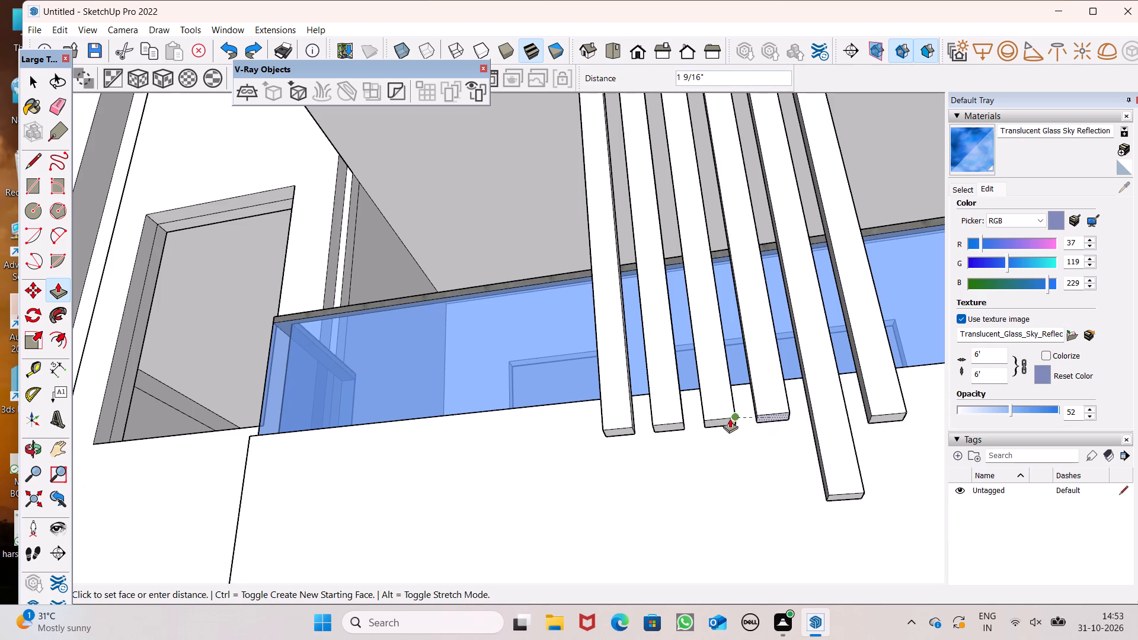
{"action": "left_click_drag", "start_coordinate": [730, 418], "coordinate": [730, 416]}
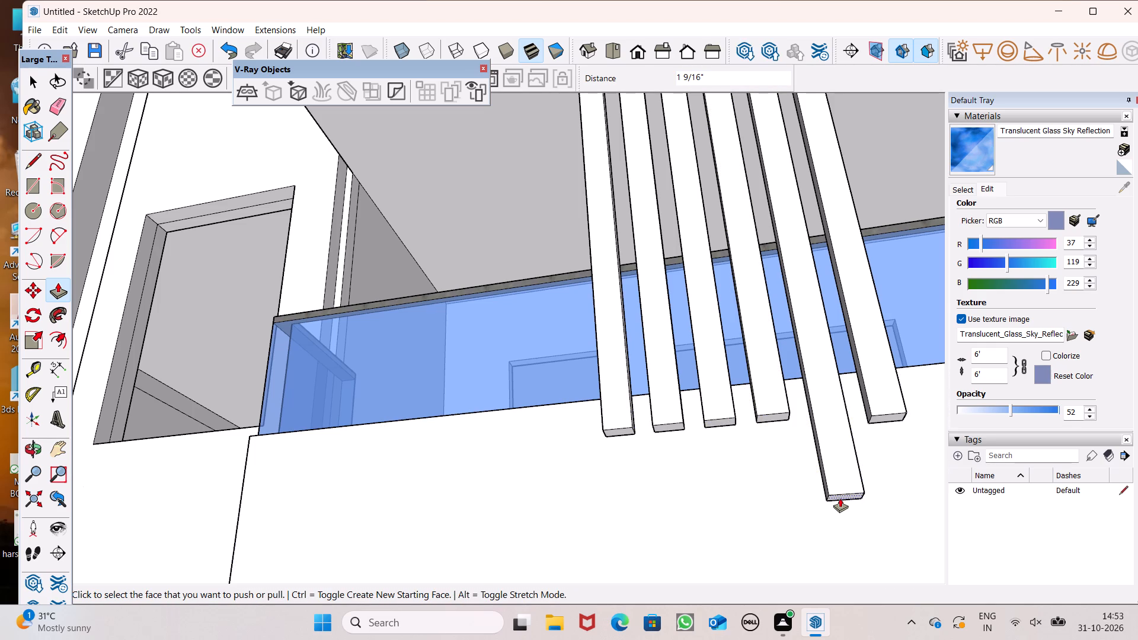
Push/Pull the fifth strip's bottom face up about 1' 5 3/4" and the sixth's up about 2 3/8", level with the others.
{"action": "left_click_drag", "start_coordinate": [840, 497], "coordinate": [789, 415]}
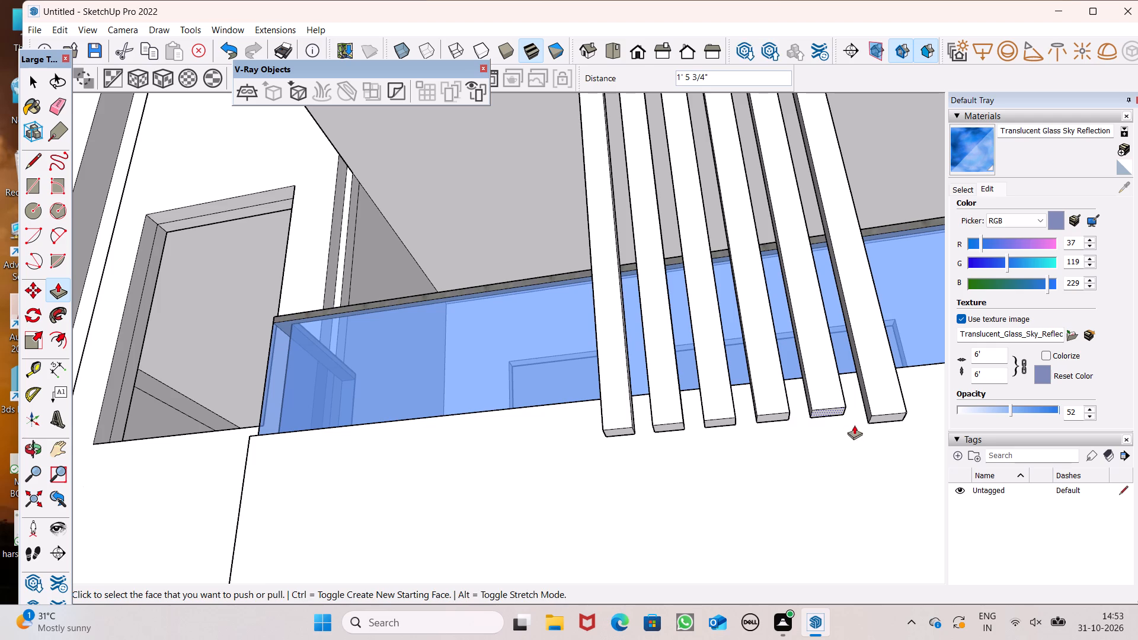
{"action": "left_click_drag", "start_coordinate": [875, 419], "coordinate": [841, 406]}
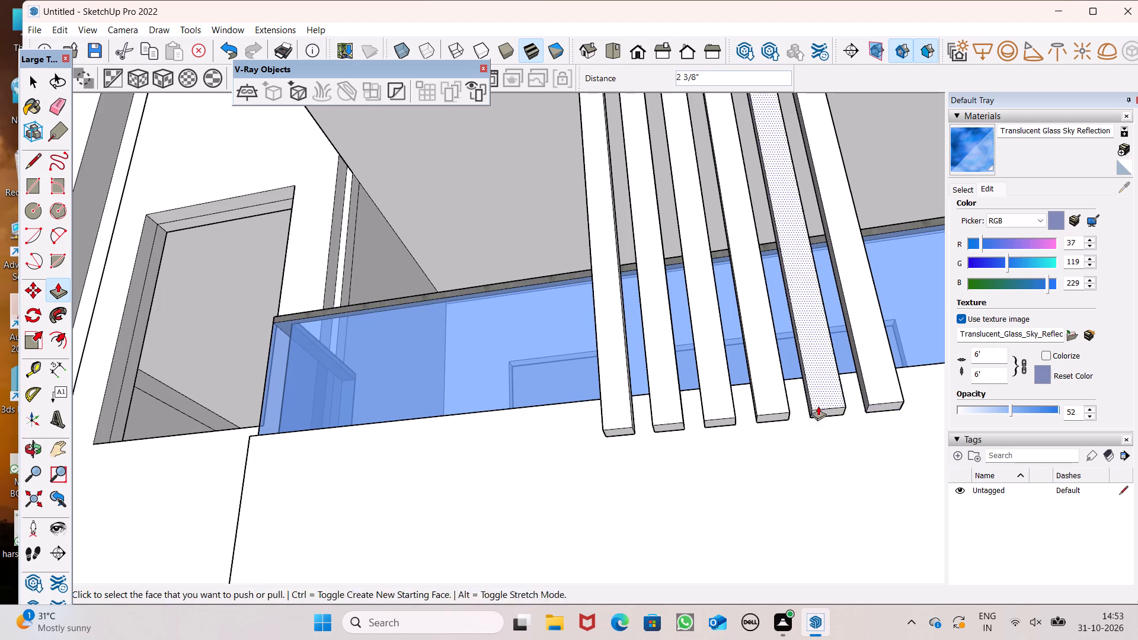
{"action": "key", "text": "space"}
Draw a horizontal line about 5' 10 9/16" long across the lower inner faces of all six strips, facing the balcony wall.
{"action": "scroll", "coordinate": [725, 395], "scroll_direction": "down", "scroll_amount": 5}
{"action": "middle_click_drag", "start_coordinate": [720, 402], "coordinate": [388, 498]}
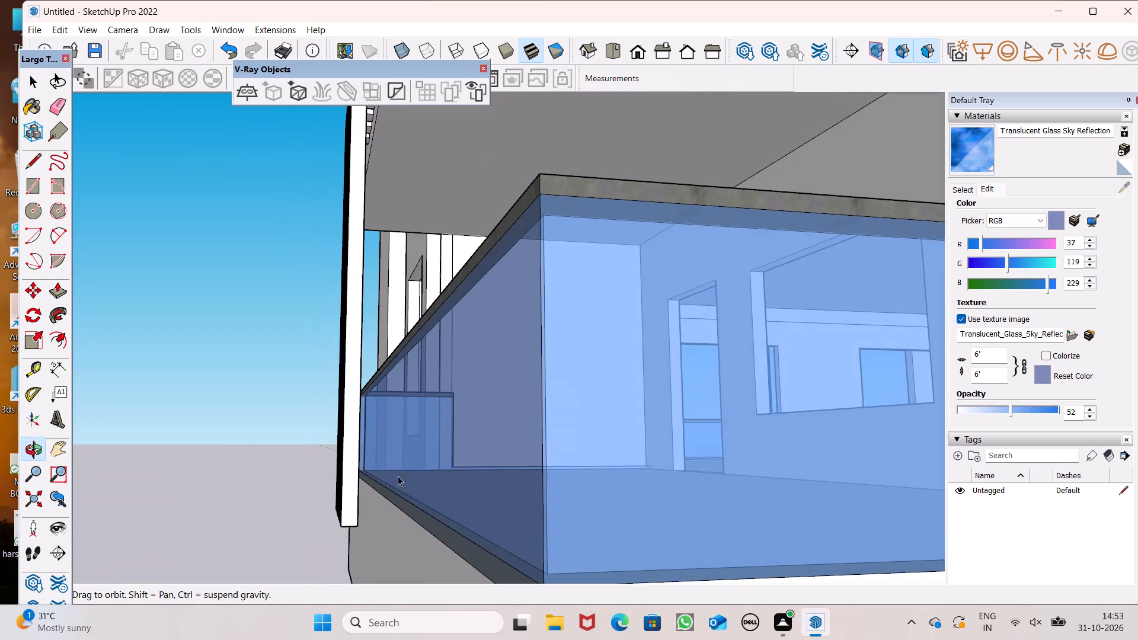
{"action": "scroll", "coordinate": [394, 401], "scroll_direction": "down", "scroll_amount": 6}
{"action": "middle_click_drag", "start_coordinate": [387, 409], "coordinate": [364, 454]}
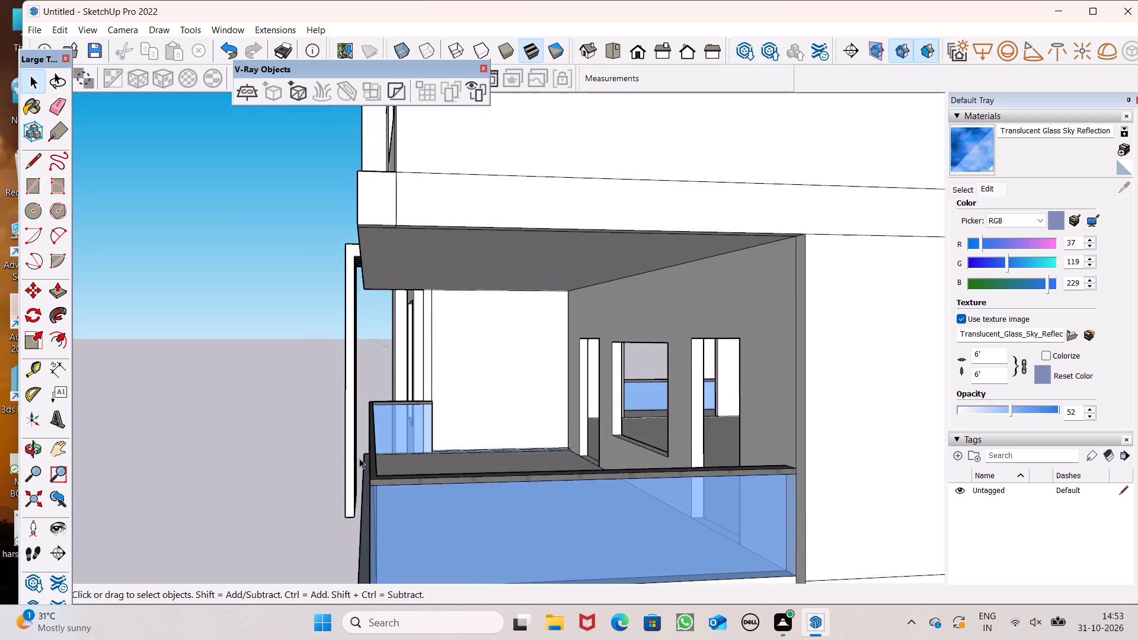
{"action": "scroll", "coordinate": [353, 471], "scroll_direction": "up", "scroll_amount": 8}
{"action": "scroll", "coordinate": [408, 355], "scroll_direction": "down", "scroll_amount": 12}
{"action": "middle_click_drag", "start_coordinate": [387, 434], "coordinate": [385, 452]}
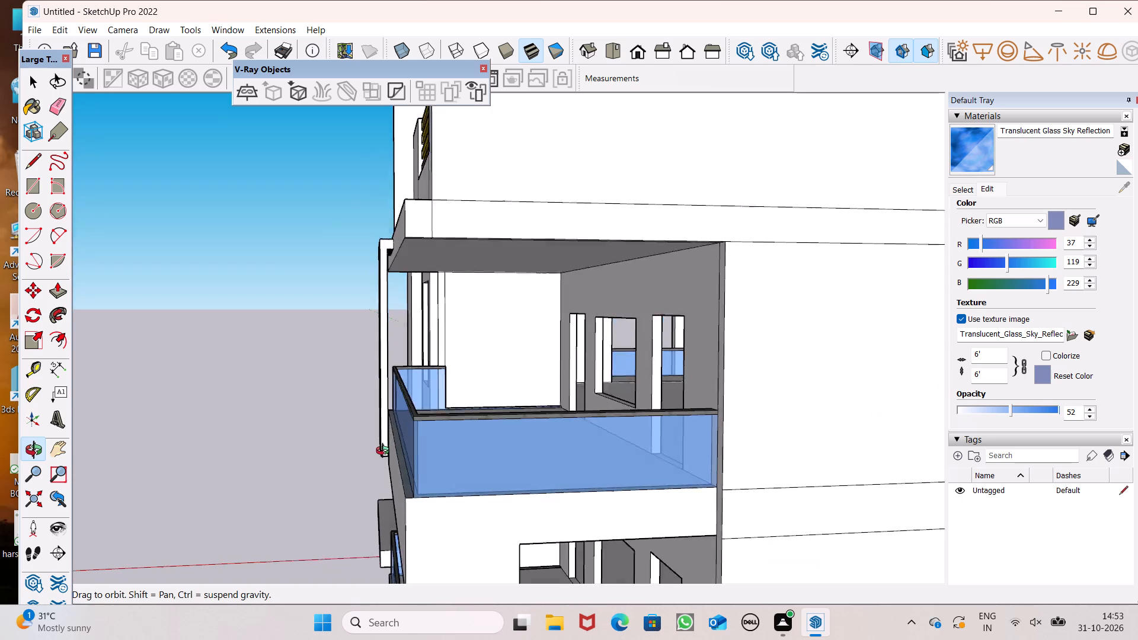
{"action": "middle_click_drag", "start_coordinate": [385, 452], "coordinate": [380, 453]}
{"action": "scroll", "coordinate": [380, 453], "scroll_direction": "up", "scroll_amount": 19}
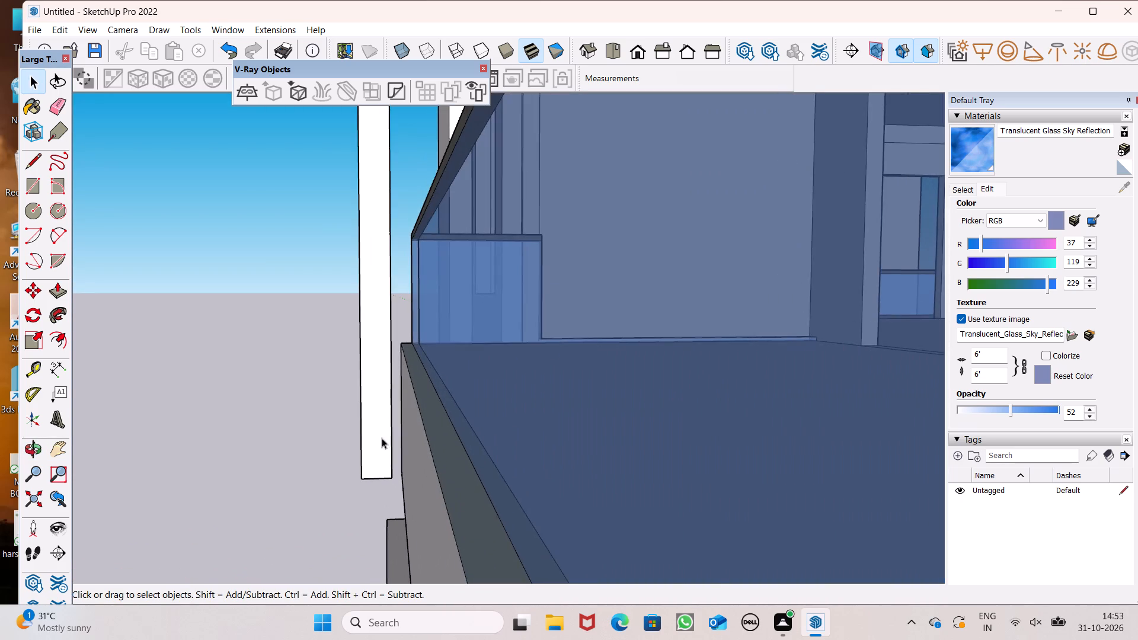
{"action": "middle_click_drag", "start_coordinate": [383, 450], "coordinate": [367, 466]}
{"action": "scroll", "coordinate": [367, 463], "scroll_direction": "up", "scroll_amount": 6}
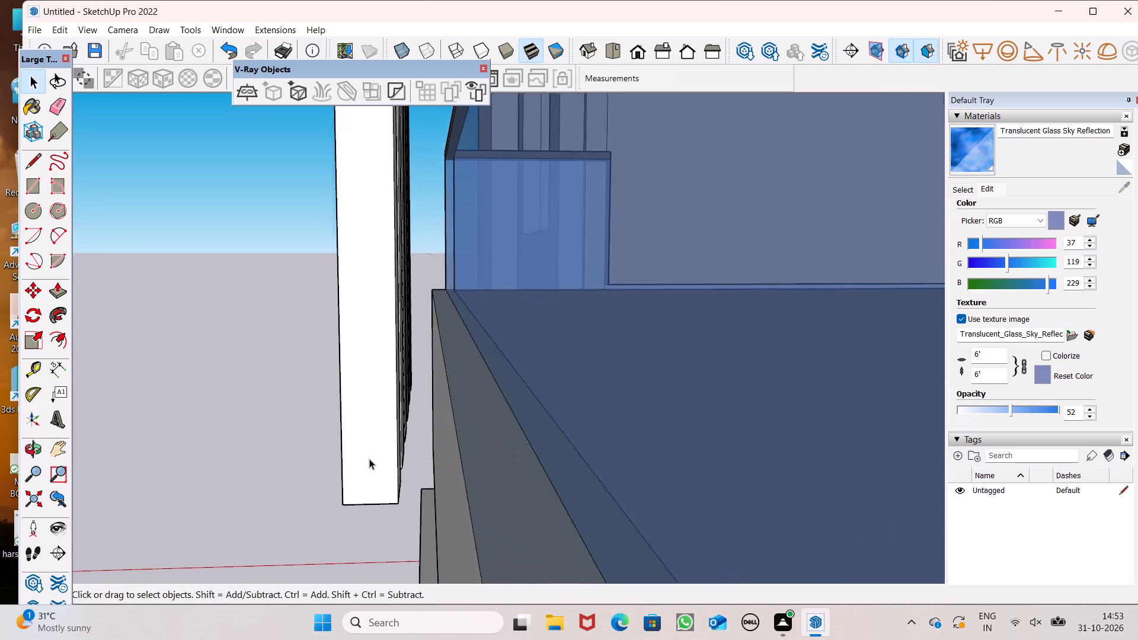
{"action": "scroll", "coordinate": [369, 459], "scroll_direction": "up", "scroll_amount": 2}
{"action": "middle_click_drag", "start_coordinate": [395, 453], "coordinate": [379, 454]}
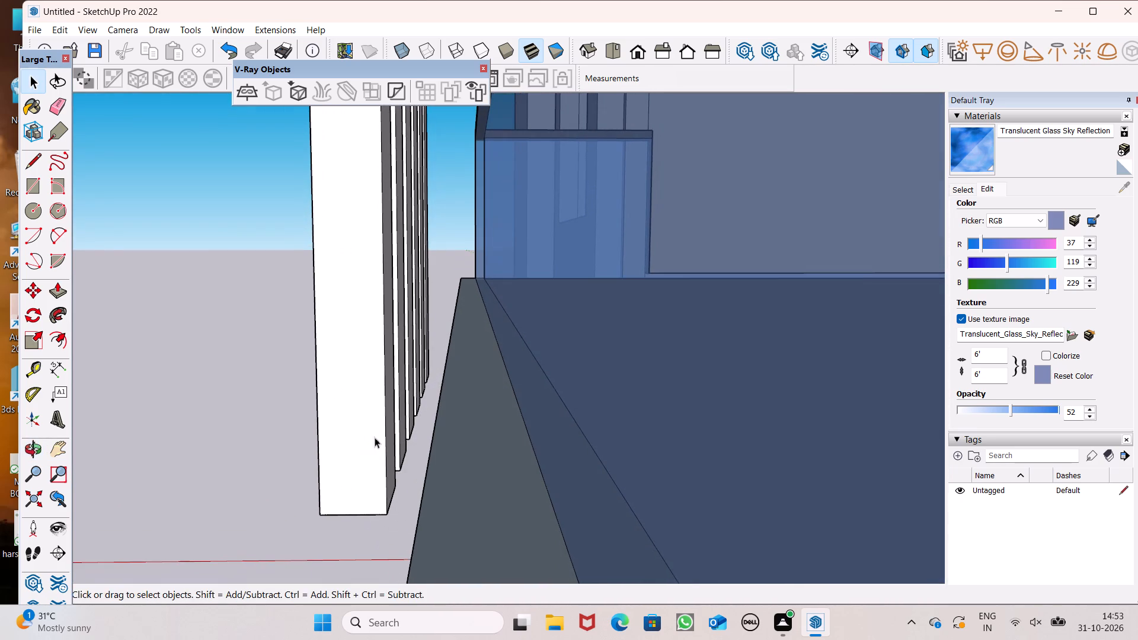
{"action": "left_click", "coordinate": [24, 164]}
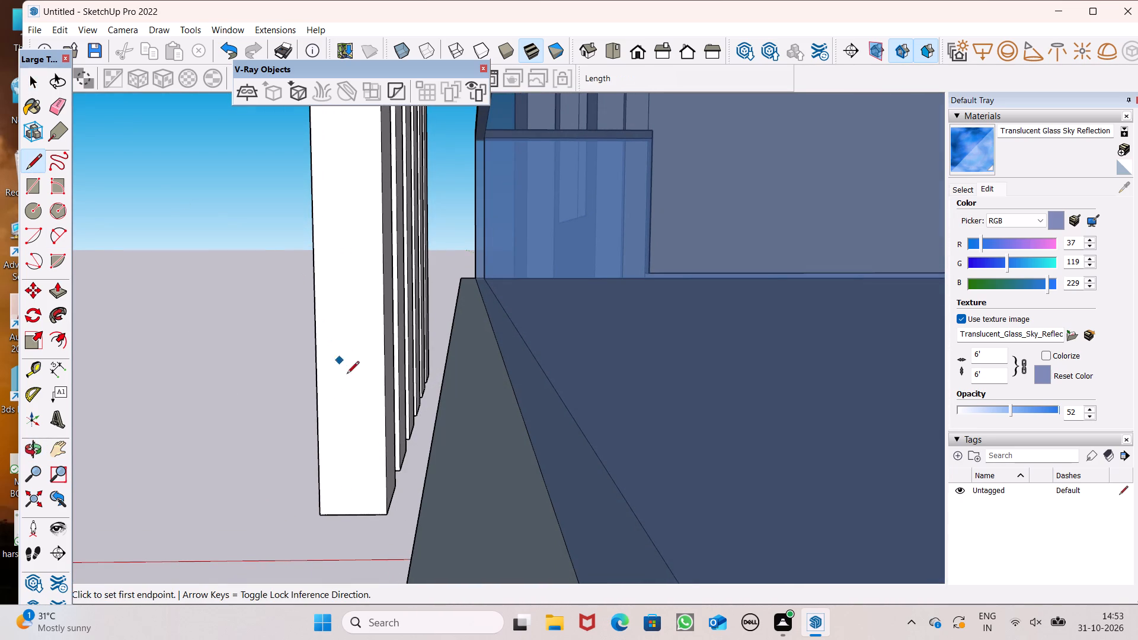
{"action": "left_click_drag", "start_coordinate": [387, 444], "coordinate": [389, 434]}
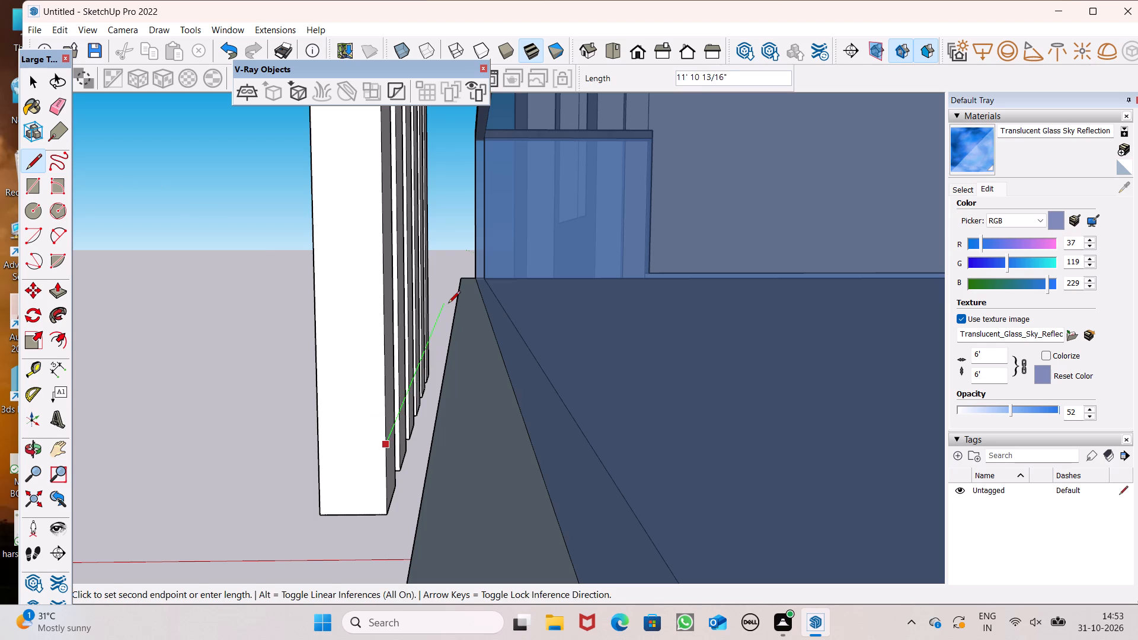
{"action": "scroll", "coordinate": [448, 304], "scroll_direction": "up", "scroll_amount": 2}
{"action": "scroll", "coordinate": [430, 331], "scroll_direction": "down", "scroll_amount": 2}
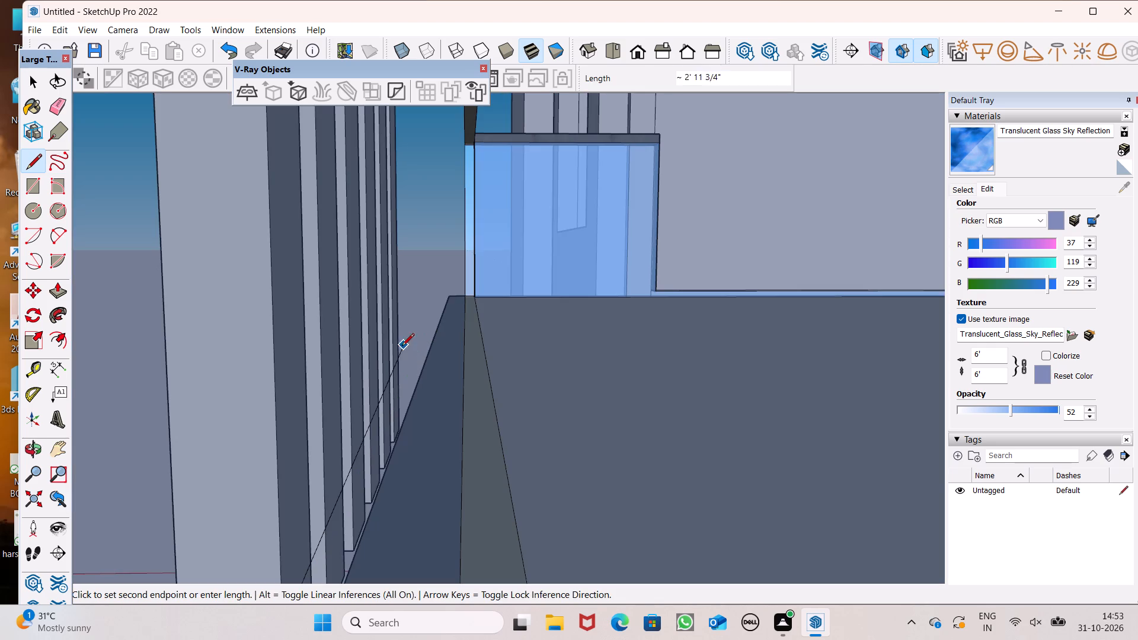
{"action": "scroll", "coordinate": [394, 357], "scroll_direction": "up", "scroll_amount": 7}
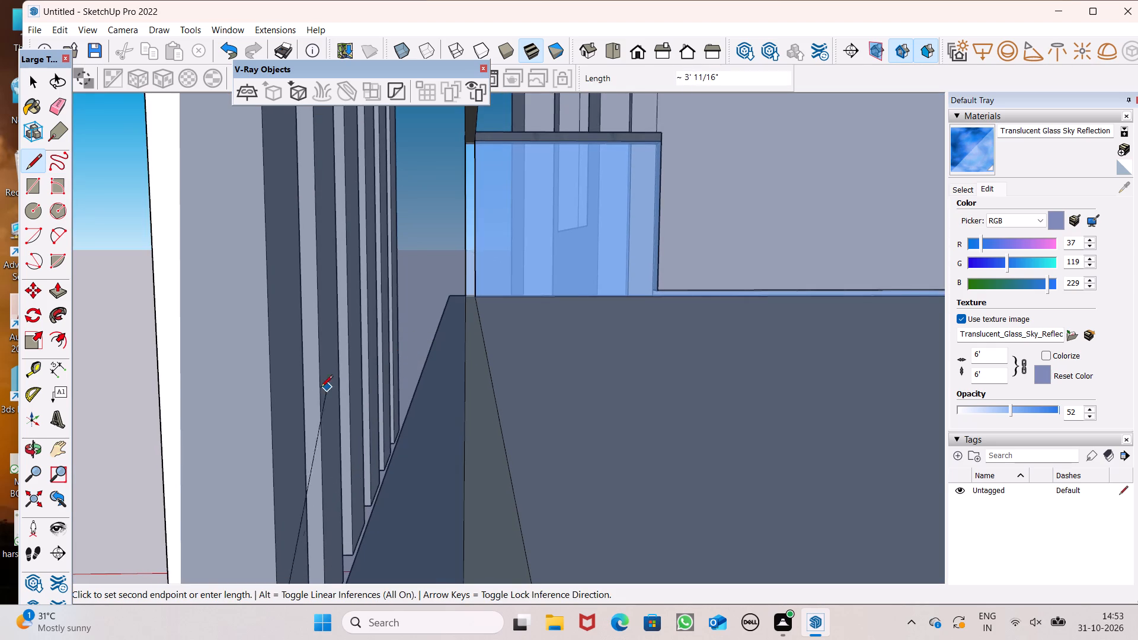
{"action": "scroll", "coordinate": [289, 390], "scroll_direction": "up", "scroll_amount": 9}
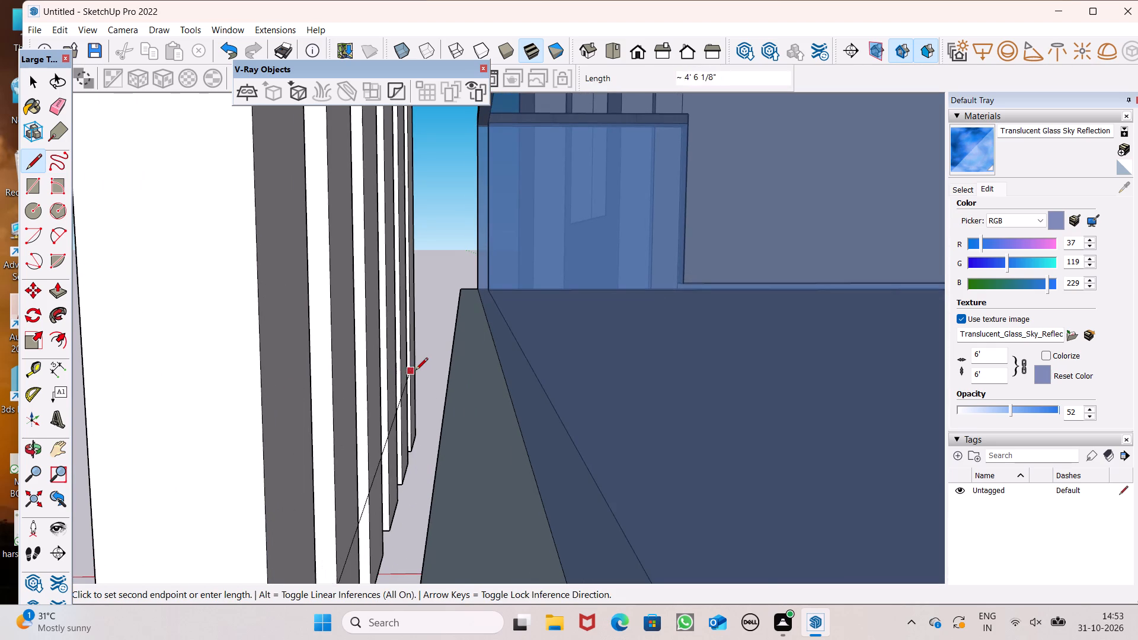
{"action": "scroll", "coordinate": [416, 370], "scroll_direction": "up", "scroll_amount": 6}
{"action": "scroll", "coordinate": [410, 373], "scroll_direction": "down", "scroll_amount": 3}
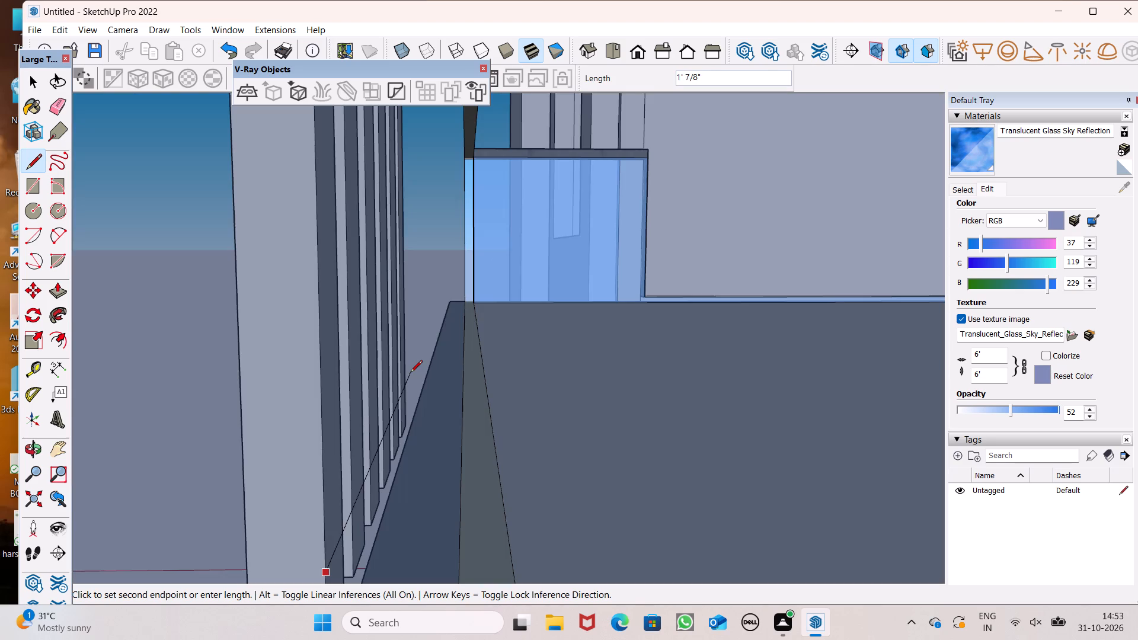
{"action": "middle_click_drag", "start_coordinate": [344, 385], "coordinate": [418, 385]}
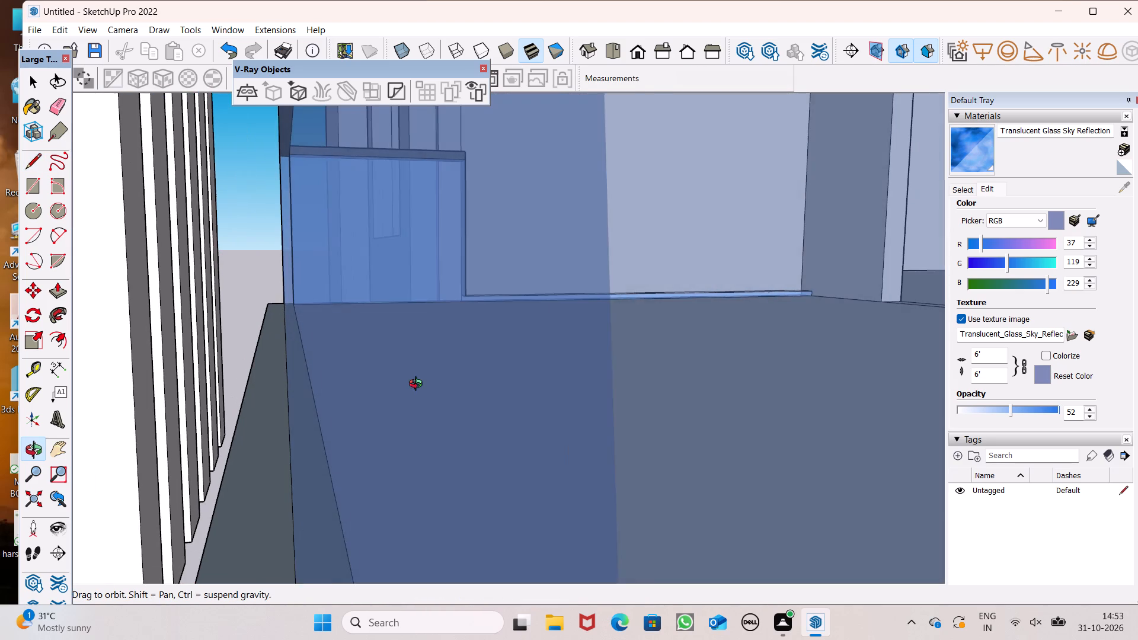
{"action": "middle_click_drag", "start_coordinate": [418, 385], "coordinate": [419, 385]}
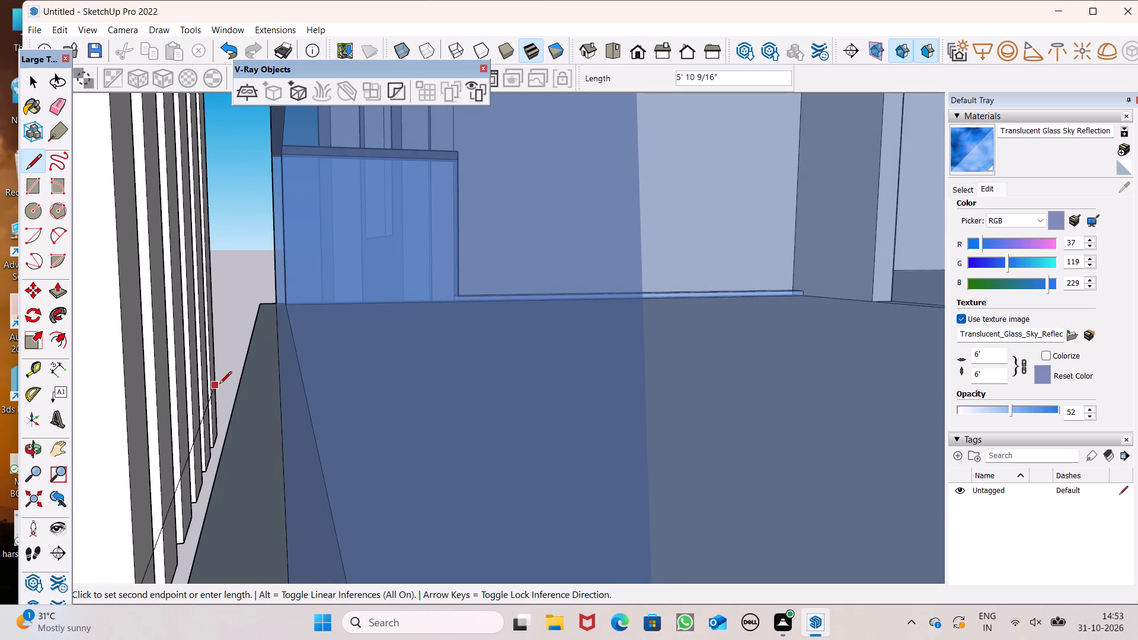
{"action": "left_click", "coordinate": [219, 385]}
Erase the short piece of the line that overhangs past the end strip, beside the balcony wall.
{"action": "middle_click_drag", "start_coordinate": [210, 411], "coordinate": [402, 408]}
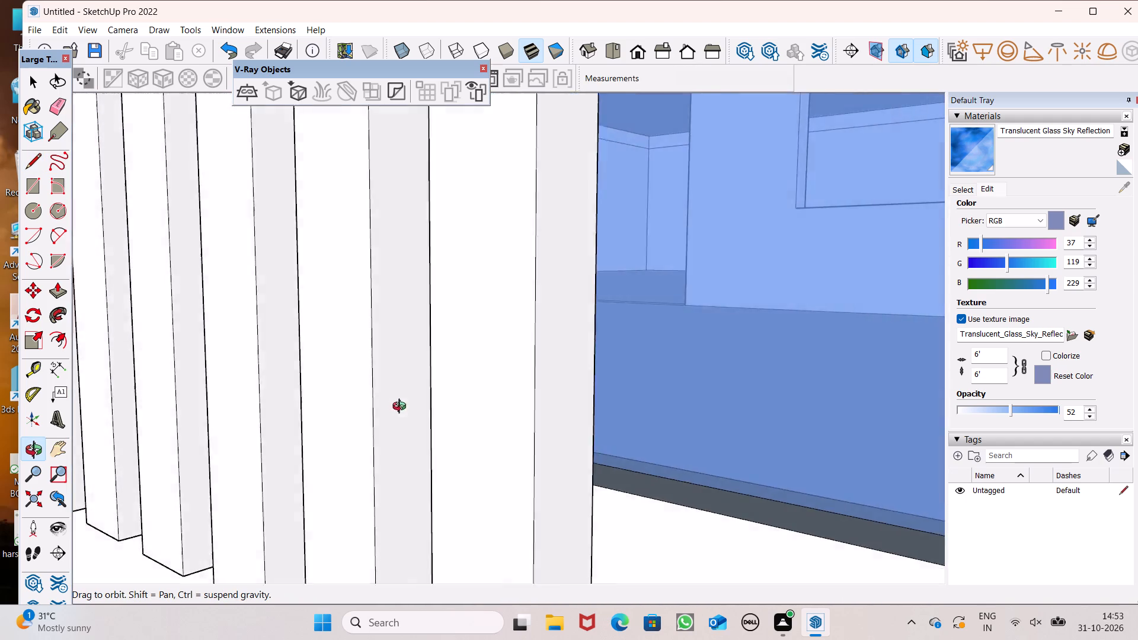
{"action": "middle_click_drag", "start_coordinate": [402, 408], "coordinate": [372, 362]}
{"action": "scroll", "coordinate": [255, 283], "scroll_direction": "down", "scroll_amount": 6}
{"action": "key", "text": "space"}
{"action": "middle_click_drag", "start_coordinate": [236, 323], "coordinate": [418, 350]}
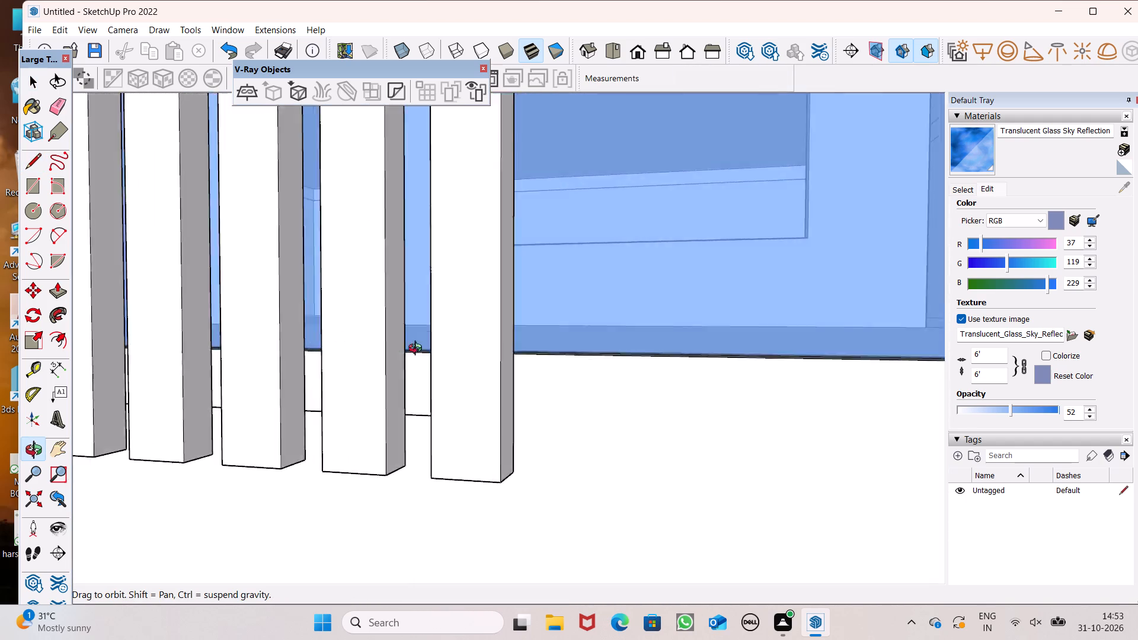
{"action": "middle_click_drag", "start_coordinate": [418, 350], "coordinate": [658, 392]}
{"action": "scroll", "coordinate": [654, 413], "scroll_direction": "up", "scroll_amount": 1}
{"action": "scroll", "coordinate": [660, 411], "scroll_direction": "down", "scroll_amount": 6}
{"action": "scroll", "coordinate": [557, 273], "scroll_direction": "down", "scroll_amount": 4}
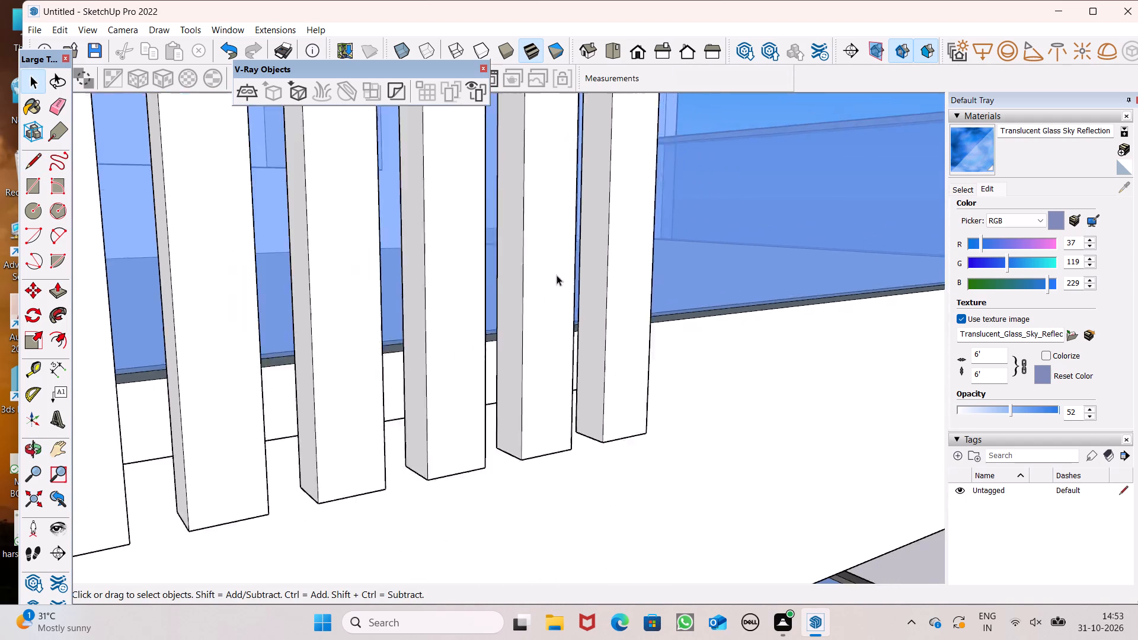
{"action": "scroll", "coordinate": [557, 275], "scroll_direction": "down", "scroll_amount": 7}
{"action": "middle_click_drag", "start_coordinate": [423, 337], "coordinate": [686, 337]}
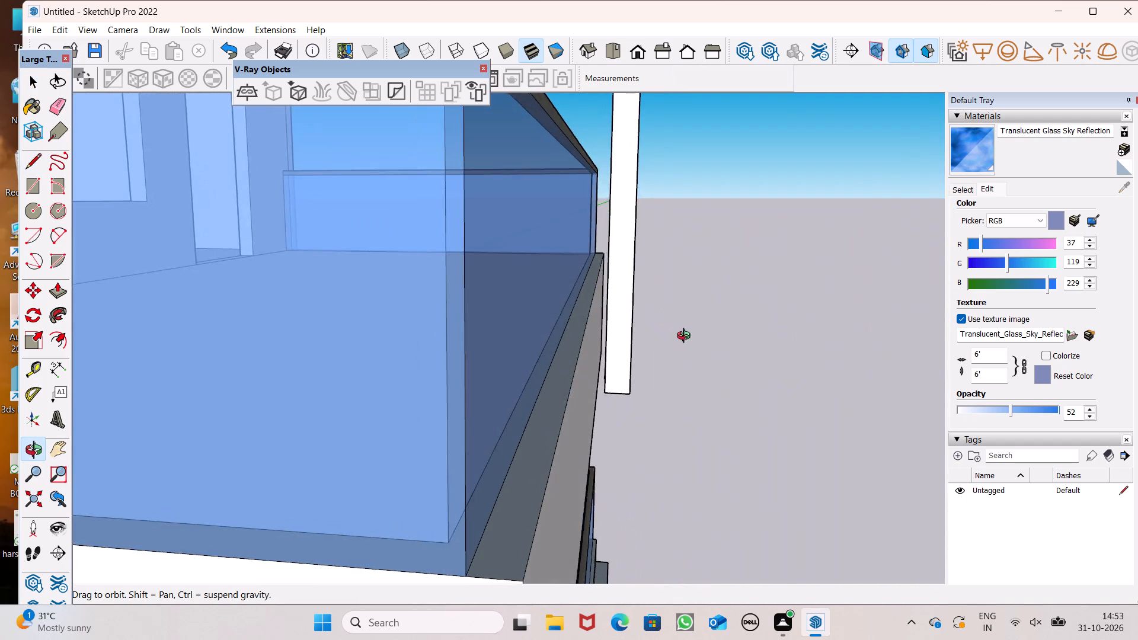
{"action": "middle_click_drag", "start_coordinate": [686, 337], "coordinate": [605, 324]}
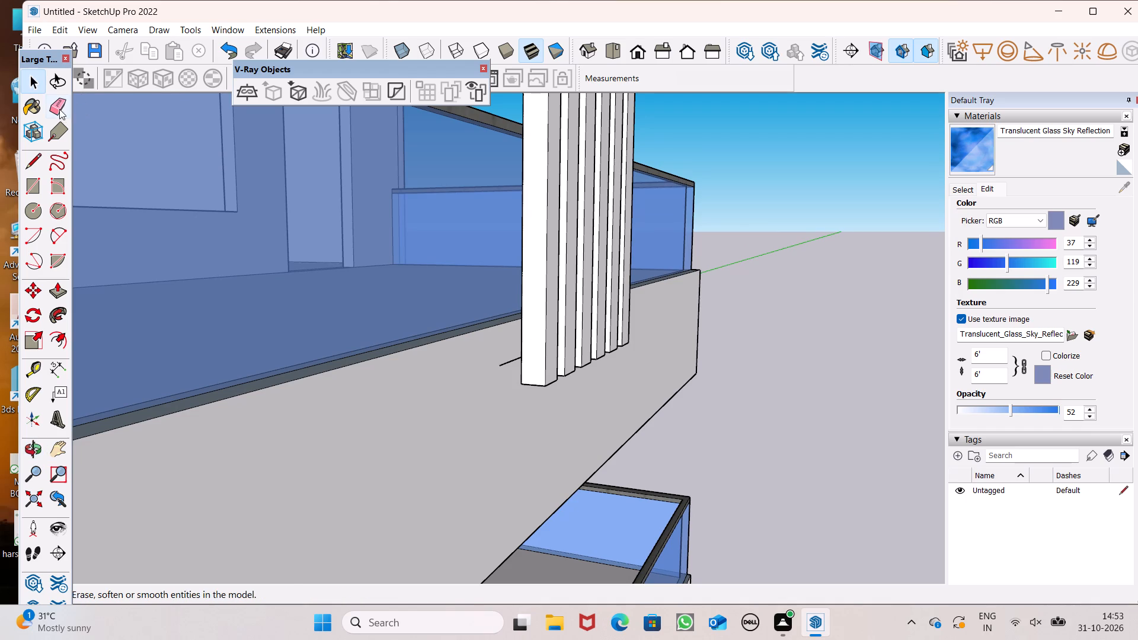
{"action": "left_click", "coordinate": [59, 109]}
{"action": "scroll", "coordinate": [474, 342], "scroll_direction": "up", "scroll_amount": 4}
{"action": "left_click_drag", "start_coordinate": [513, 360], "coordinate": [517, 372]}
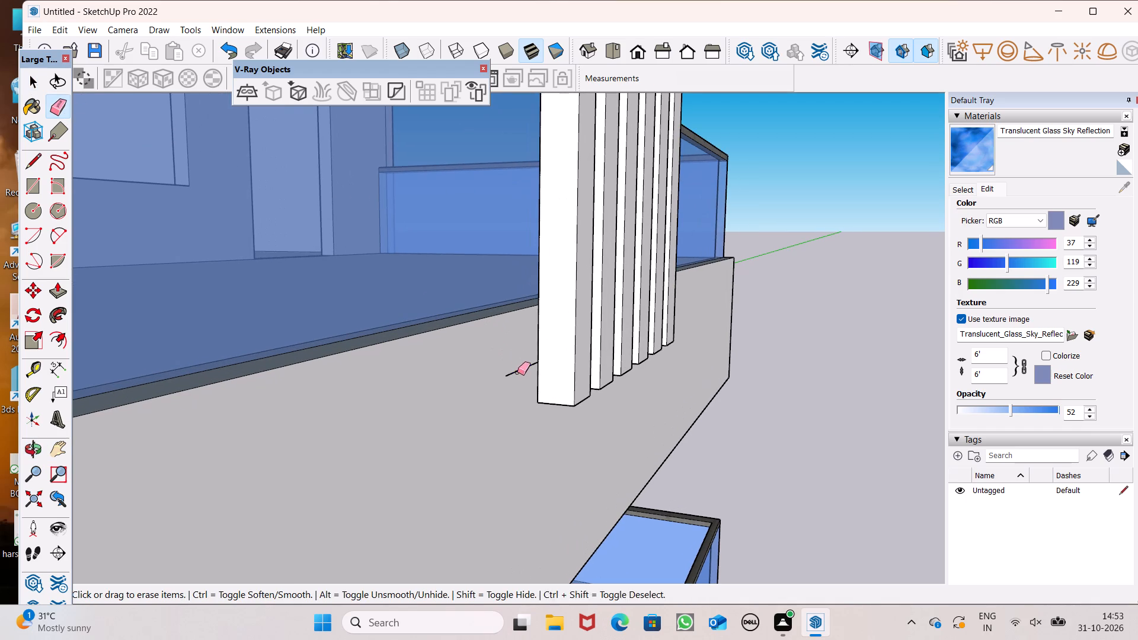
{"action": "left_click_drag", "start_coordinate": [517, 372], "coordinate": [517, 373]}
Erase the line segments in the first three gaps between the strips, starting from the end where the overhang was removed.
{"action": "middle_click_drag", "start_coordinate": [520, 372], "coordinate": [620, 374]}
{"action": "scroll", "coordinate": [599, 366], "scroll_direction": "up", "scroll_amount": 6}
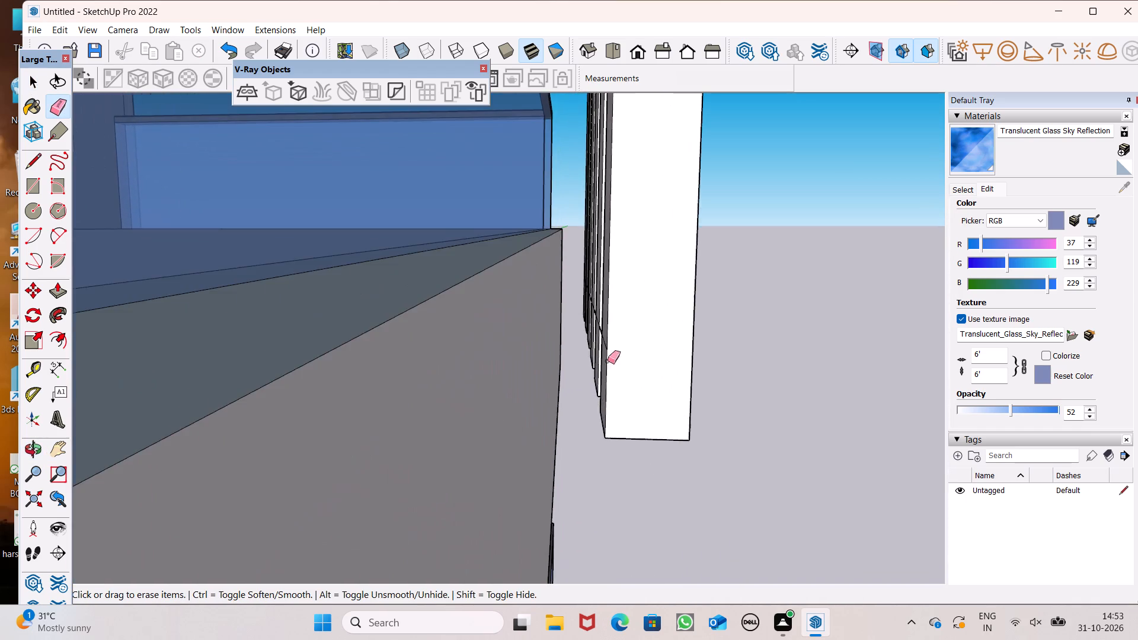
{"action": "scroll", "coordinate": [608, 361], "scroll_direction": "up", "scroll_amount": 1}
{"action": "middle_click_drag", "start_coordinate": [629, 350], "coordinate": [255, 357]}
{"action": "scroll", "coordinate": [255, 357], "scroll_direction": "up", "scroll_amount": 1}
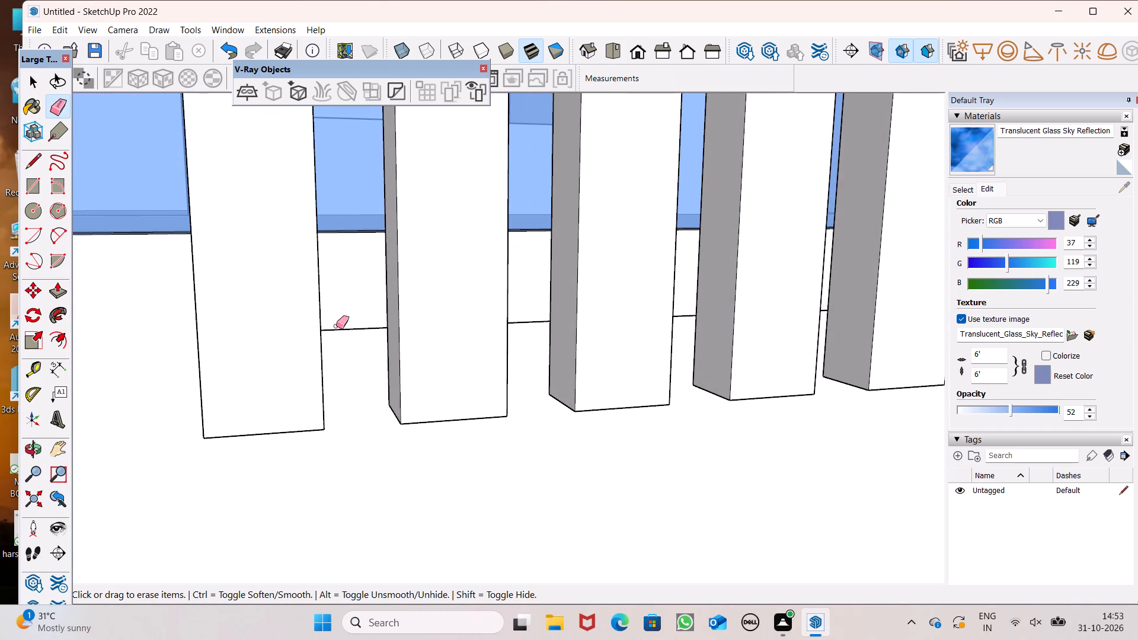
{"action": "left_click_drag", "start_coordinate": [337, 326], "coordinate": [338, 332]}
{"action": "left_click", "coordinate": [529, 324]}
{"action": "scroll", "coordinate": [460, 308], "scroll_direction": "down", "scroll_amount": 3}
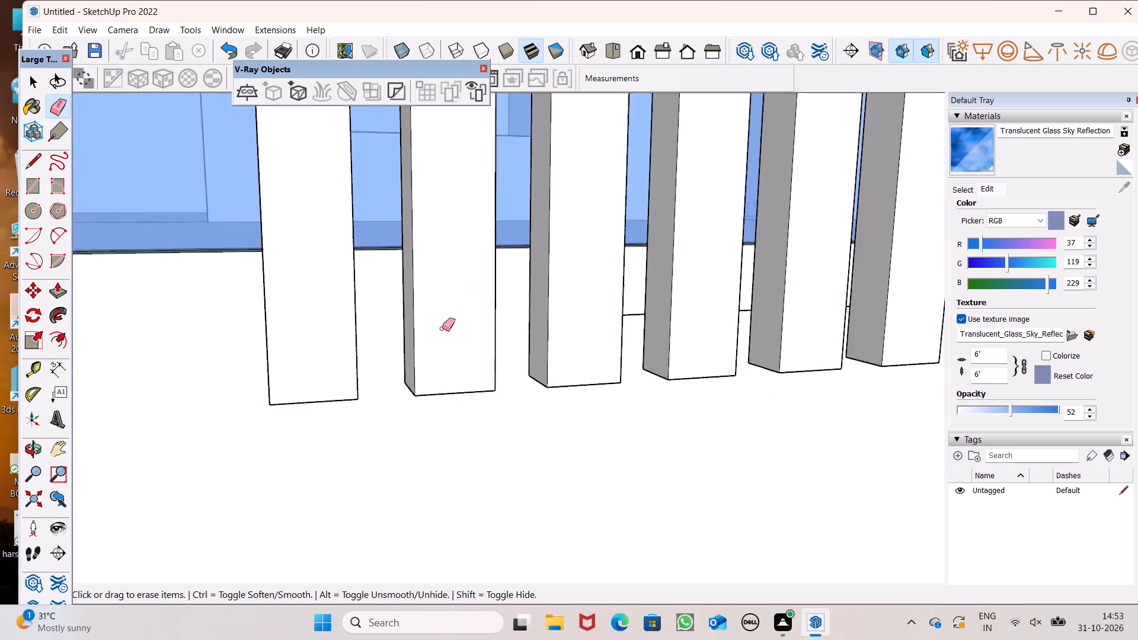
{"action": "scroll", "coordinate": [442, 328], "scroll_direction": "down", "scroll_amount": 4}
{"action": "scroll", "coordinate": [549, 365], "scroll_direction": "up", "scroll_amount": 6}
{"action": "double_click", "coordinate": [583, 296]}
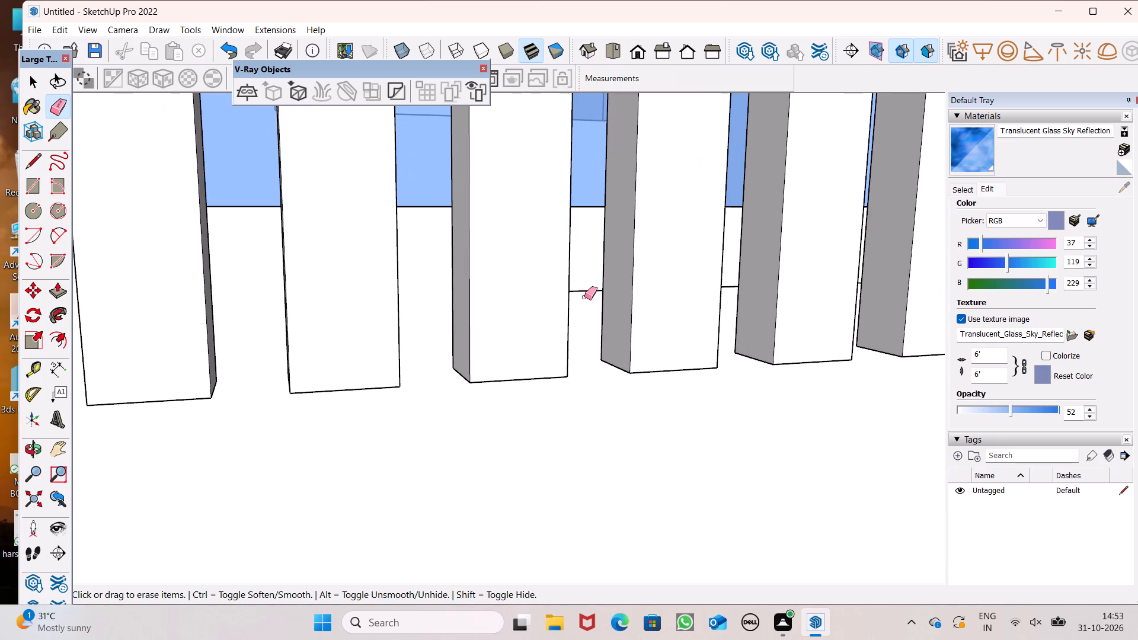
{"action": "left_click_drag", "start_coordinate": [585, 294], "coordinate": [587, 287]}
Erase the line segments in the remaining two gaps, keeping only the divisions on the strips' inner faces.
{"action": "scroll", "coordinate": [482, 301], "scroll_direction": "down", "scroll_amount": 2}
{"action": "scroll", "coordinate": [471, 305], "scroll_direction": "up", "scroll_amount": 1}
{"action": "scroll", "coordinate": [468, 306], "scroll_direction": "down", "scroll_amount": 1}
{"action": "middle_click_drag", "start_coordinate": [634, 356], "coordinate": [538, 375]}
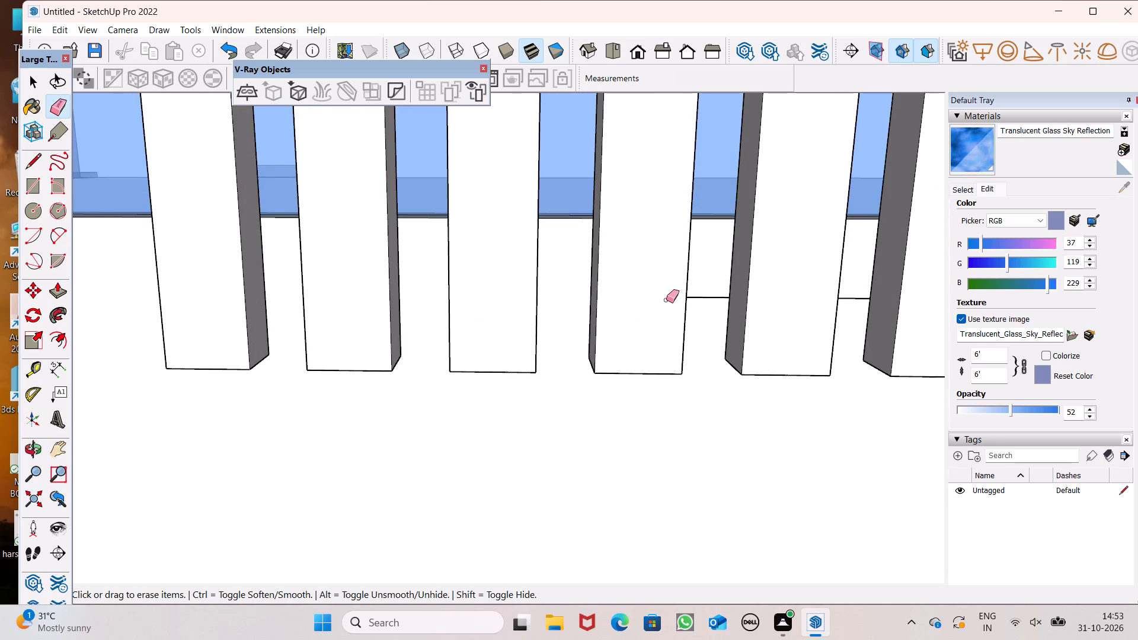
{"action": "left_click", "coordinate": [715, 296]}
{"action": "scroll", "coordinate": [625, 310], "scroll_direction": "down", "scroll_amount": 6}
{"action": "scroll", "coordinate": [819, 331], "scroll_direction": "up", "scroll_amount": 3}
{"action": "left_click", "coordinate": [739, 297]}
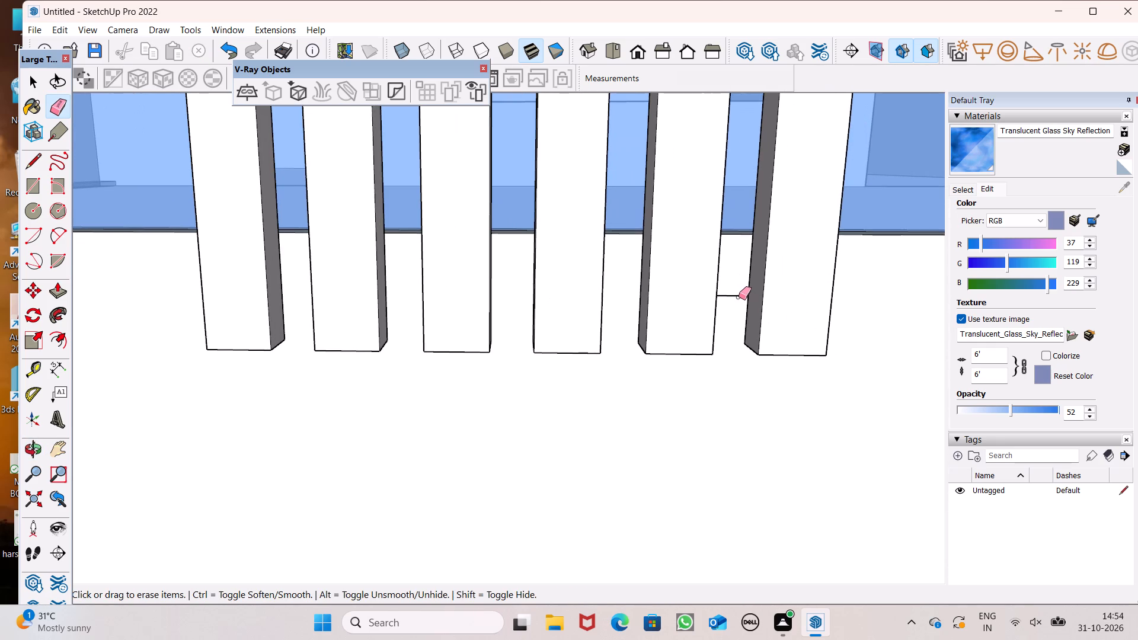
Push/Pull the lower inner faces of the two strips farthest along the row about 4 3/16" and 4 7/16" into the balcony wall.
{"action": "scroll", "coordinate": [734, 289], "scroll_direction": "down", "scroll_amount": 4}
{"action": "middle_click_drag", "start_coordinate": [769, 311], "coordinate": [330, 334]}
{"action": "scroll", "coordinate": [751, 318], "scroll_direction": "up", "scroll_amount": 1}
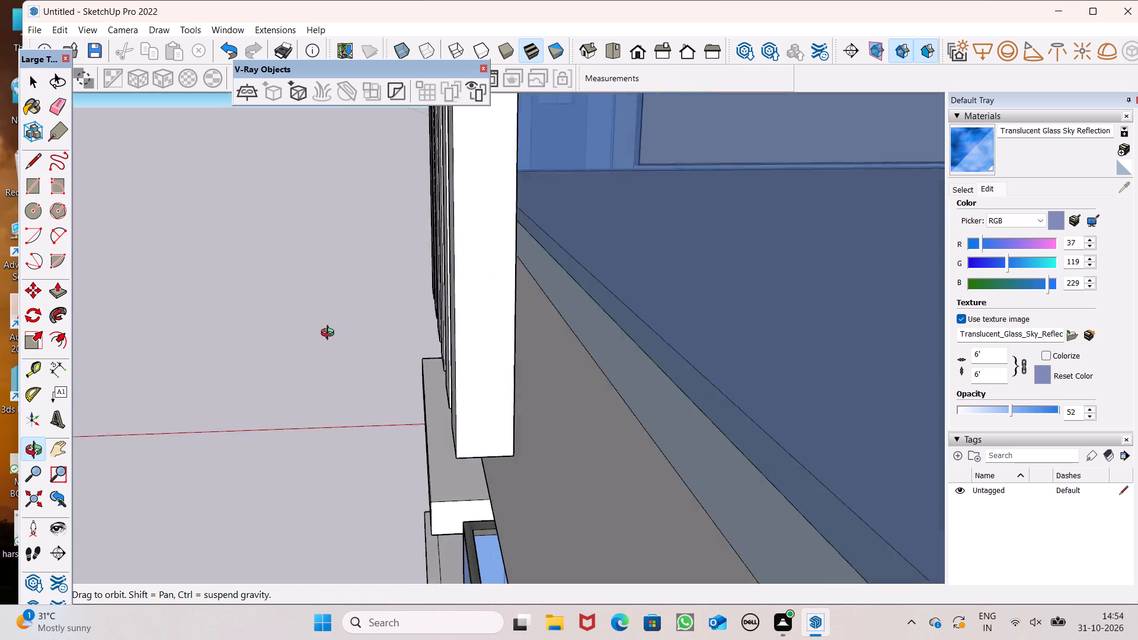
{"action": "middle_click_drag", "start_coordinate": [330, 334], "coordinate": [302, 311]}
{"action": "scroll", "coordinate": [474, 350], "scroll_direction": "up", "scroll_amount": 9}
{"action": "middle_click_drag", "start_coordinate": [511, 371], "coordinate": [514, 373]}
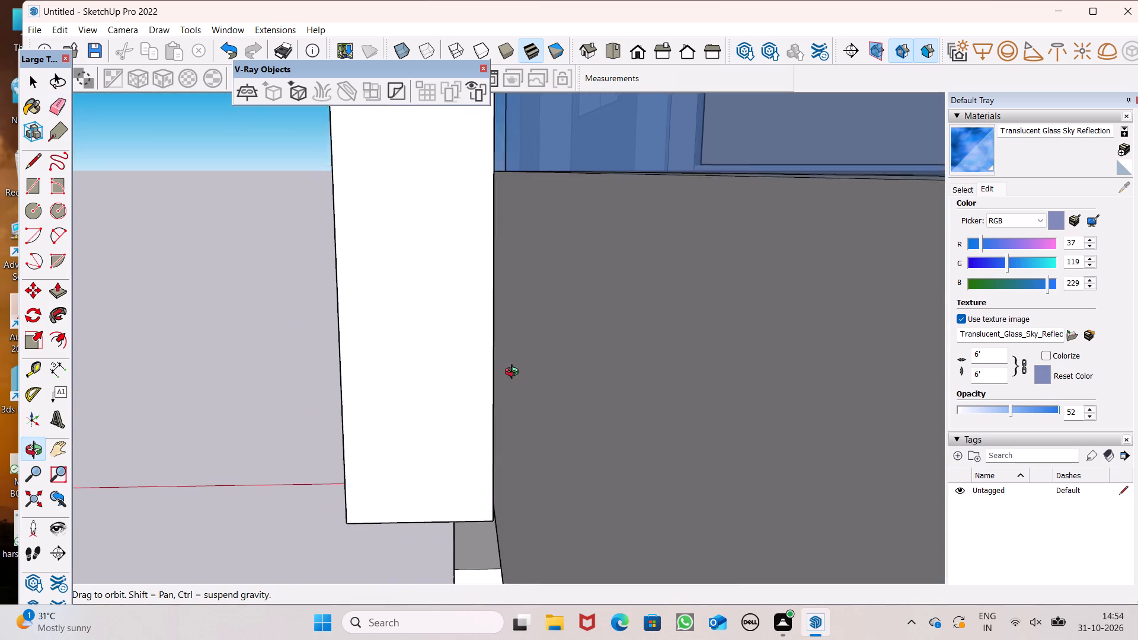
{"action": "middle_click_drag", "start_coordinate": [514, 373], "coordinate": [481, 372]}
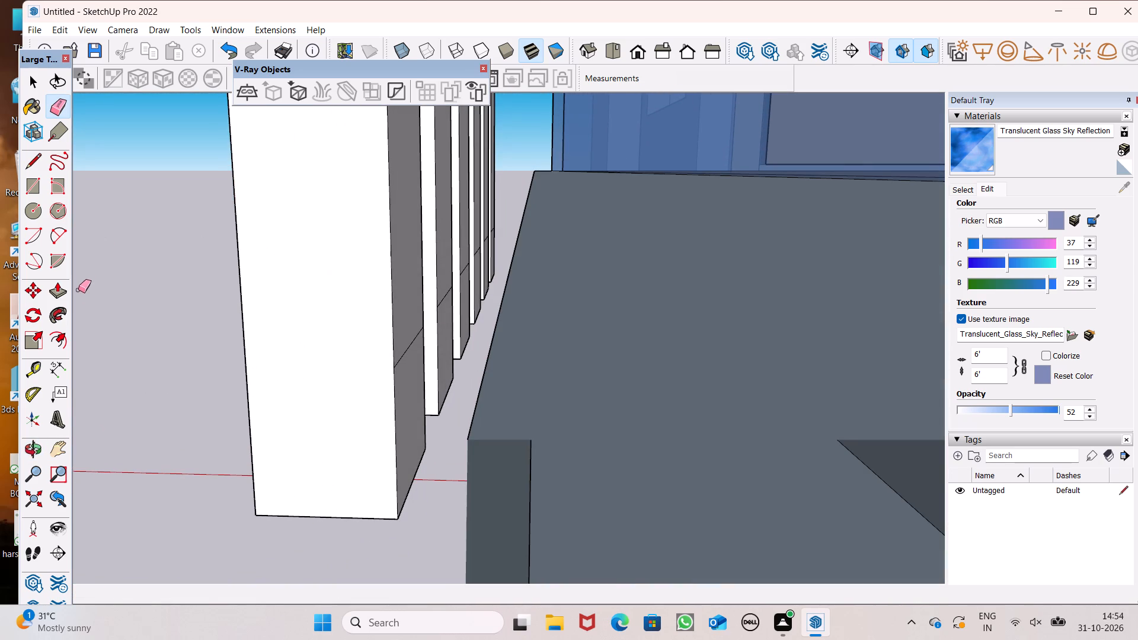
{"action": "left_click", "coordinate": [58, 290]}
{"action": "scroll", "coordinate": [415, 280], "scroll_direction": "up", "scroll_amount": 1}
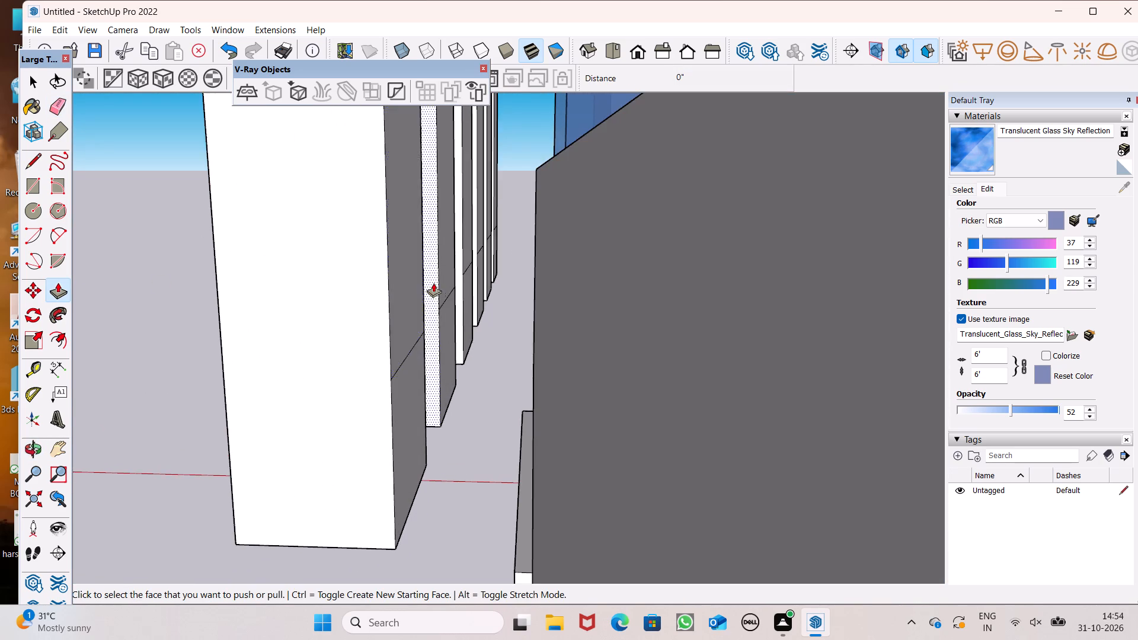
{"action": "scroll", "coordinate": [433, 283], "scroll_direction": "up", "scroll_amount": 8}
{"action": "scroll", "coordinate": [513, 222], "scroll_direction": "up", "scroll_amount": 2}
{"action": "scroll", "coordinate": [506, 232], "scroll_direction": "down", "scroll_amount": 1}
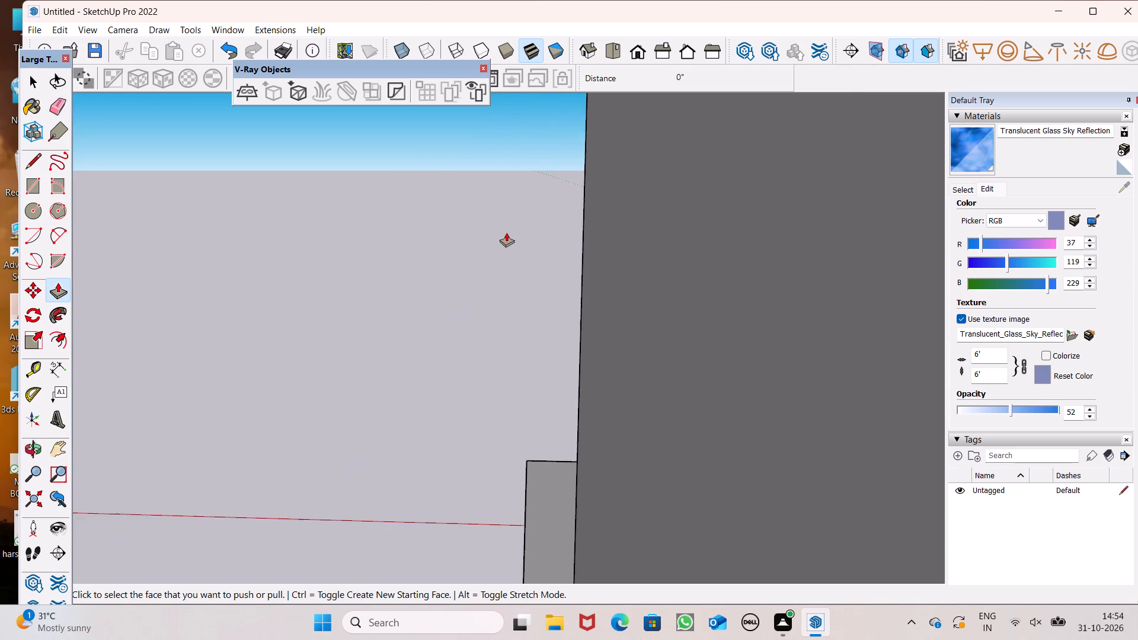
{"action": "scroll", "coordinate": [506, 232], "scroll_direction": "down", "scroll_amount": 1}
{"action": "left_click_drag", "start_coordinate": [472, 276], "coordinate": [548, 314]}
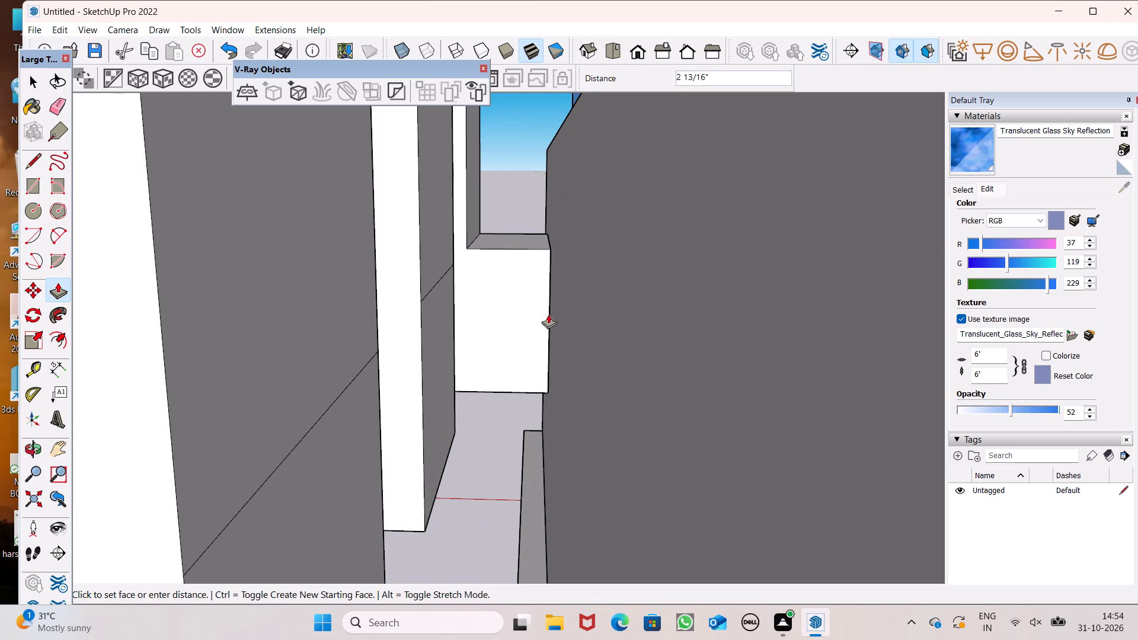
{"action": "left_click_drag", "start_coordinate": [548, 314], "coordinate": [611, 344]}
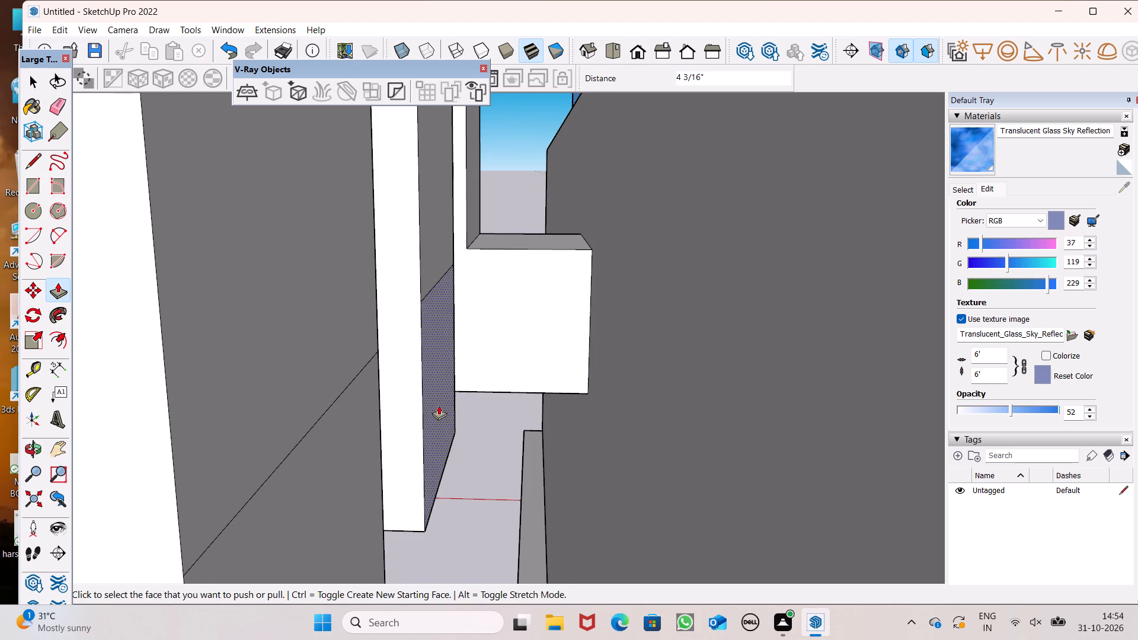
{"action": "left_click_drag", "start_coordinate": [440, 407], "coordinate": [622, 421]}
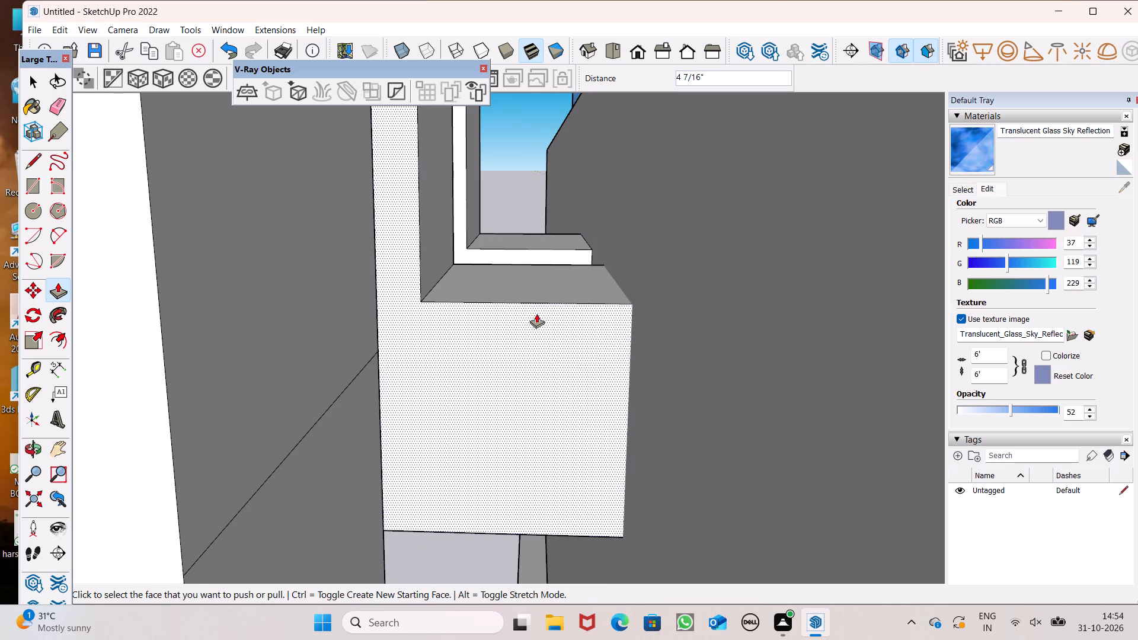
{"action": "scroll", "coordinate": [539, 318], "scroll_direction": "down", "scroll_amount": 6}
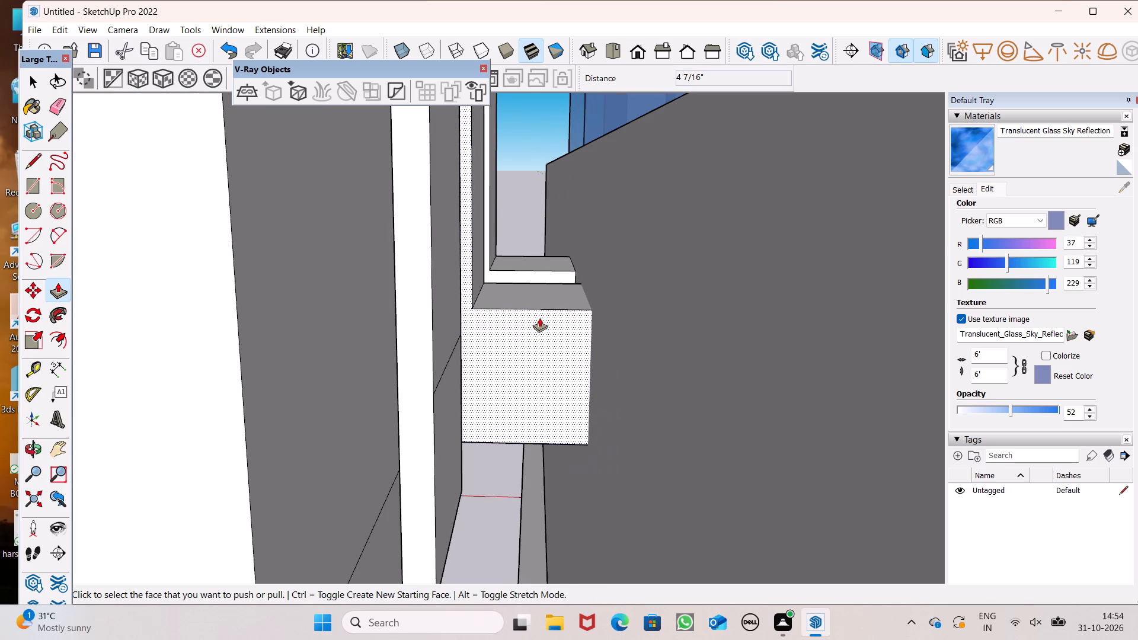
Push/Pull the lower inner faces of the remaining four strips about 4 3/16" into the balcony wall.
{"action": "left_click_drag", "start_coordinate": [450, 452], "coordinate": [651, 487]}
{"action": "scroll", "coordinate": [554, 357], "scroll_direction": "down", "scroll_amount": 2}
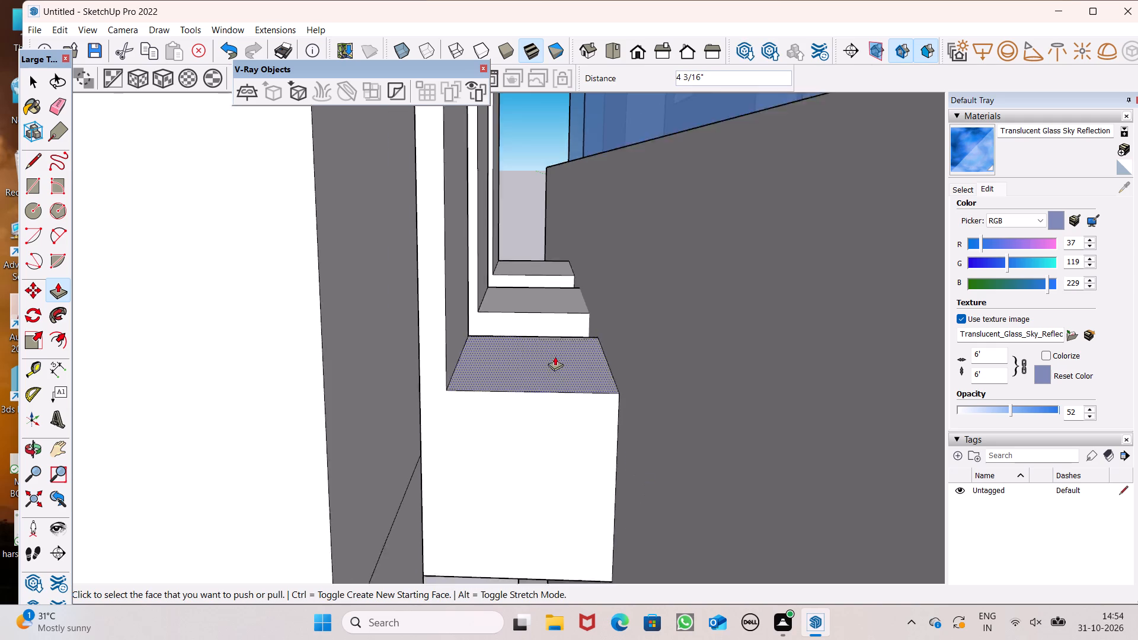
{"action": "scroll", "coordinate": [555, 356], "scroll_direction": "down", "scroll_amount": 7}
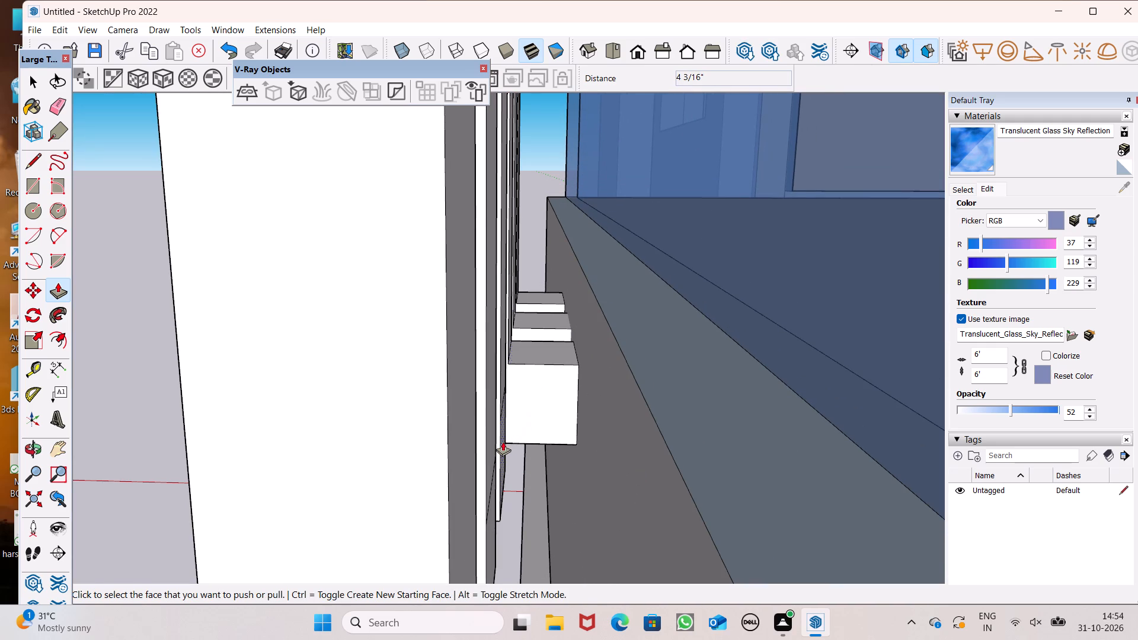
{"action": "left_click_drag", "start_coordinate": [502, 441], "coordinate": [632, 454]}
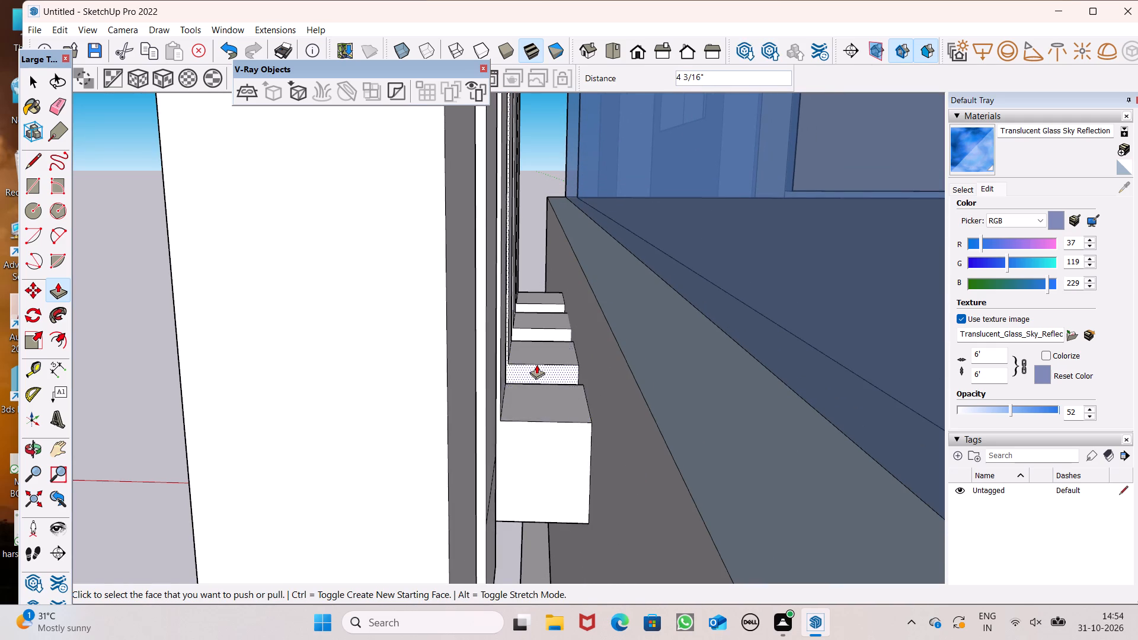
{"action": "scroll", "coordinate": [536, 364], "scroll_direction": "down", "scroll_amount": 5}
{"action": "middle_click_drag", "start_coordinate": [512, 475], "coordinate": [496, 446]}
{"action": "middle_click_drag", "start_coordinate": [510, 456], "coordinate": [516, 444]}
{"action": "left_click_drag", "start_coordinate": [509, 437], "coordinate": [573, 455]}
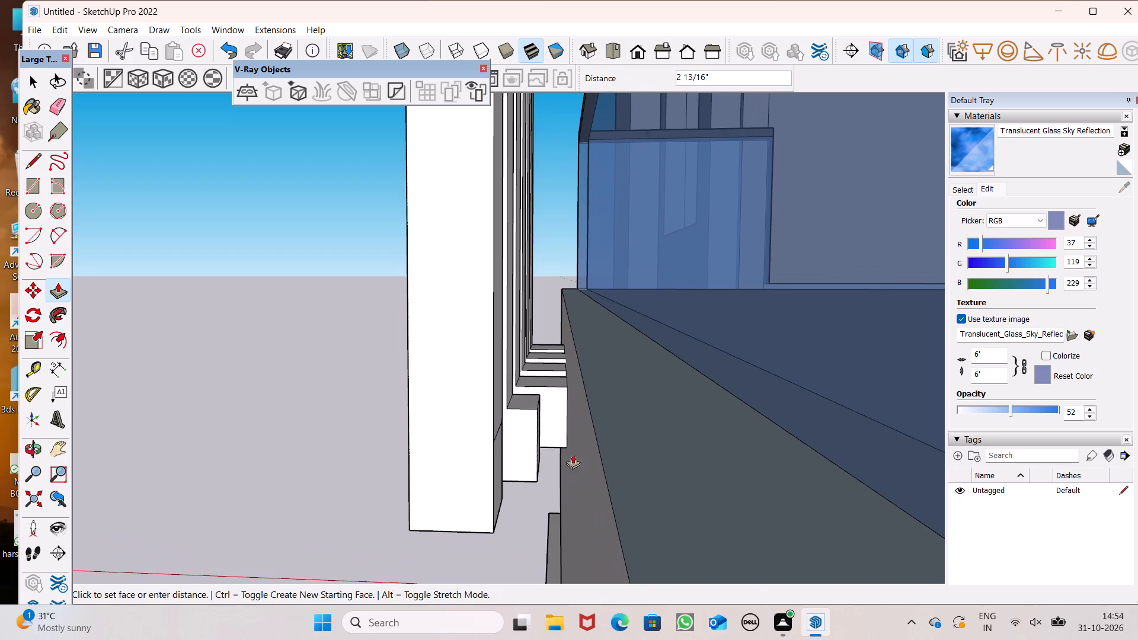
{"action": "left_click_drag", "start_coordinate": [573, 455], "coordinate": [594, 455]}
{"action": "scroll", "coordinate": [548, 412], "scroll_direction": "down", "scroll_amount": 2}
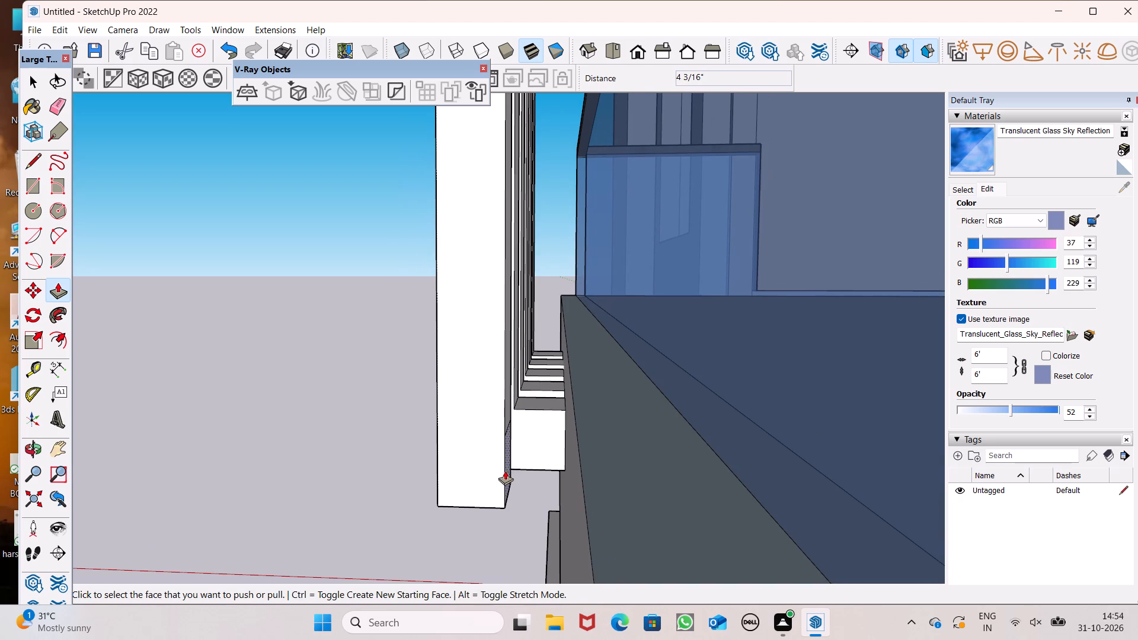
{"action": "left_click_drag", "start_coordinate": [505, 471], "coordinate": [583, 487]}
Examine the strips' connection to the balcony wall and how the row sits on the whole facade.
{"action": "scroll", "coordinate": [558, 408], "scroll_direction": "down", "scroll_amount": 2}
{"action": "middle_click_drag", "start_coordinate": [494, 424], "coordinate": [684, 463]}
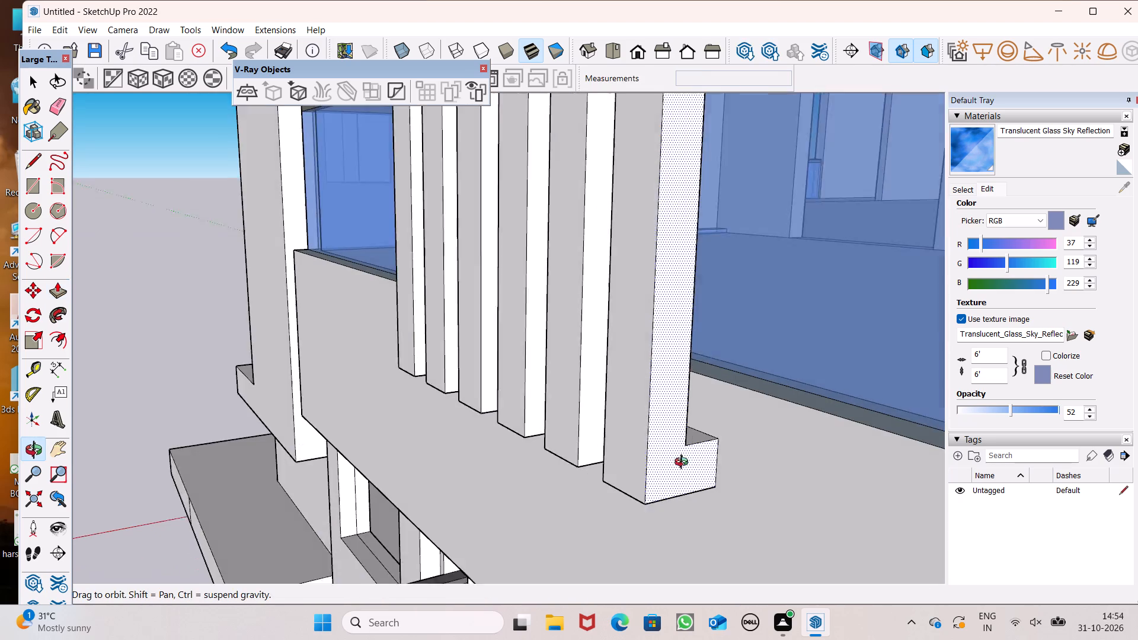
{"action": "middle_click_drag", "start_coordinate": [684, 463], "coordinate": [690, 463]}
{"action": "scroll", "coordinate": [538, 324], "scroll_direction": "up", "scroll_amount": 1}
{"action": "scroll", "coordinate": [536, 329], "scroll_direction": "down", "scroll_amount": 10}
{"action": "middle_click_drag", "start_coordinate": [514, 368], "coordinate": [644, 383]}
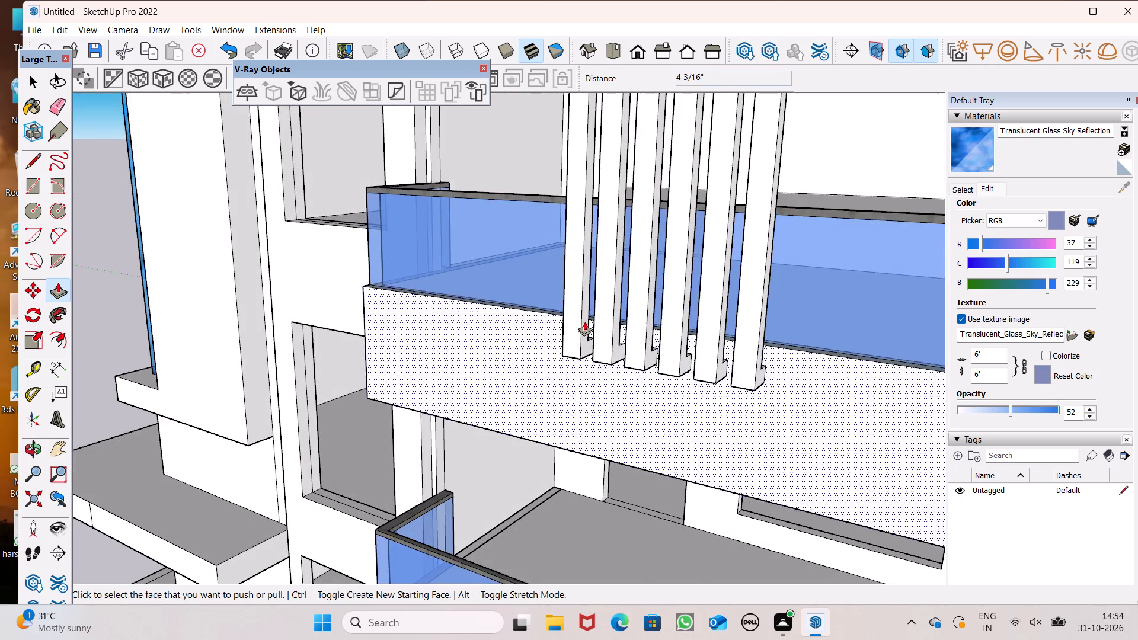
{"action": "scroll", "coordinate": [577, 326], "scroll_direction": "down", "scroll_amount": 6}
{"action": "scroll", "coordinate": [481, 320], "scroll_direction": "down", "scroll_amount": 7}
{"action": "middle_click_drag", "start_coordinate": [399, 345], "coordinate": [490, 348]}
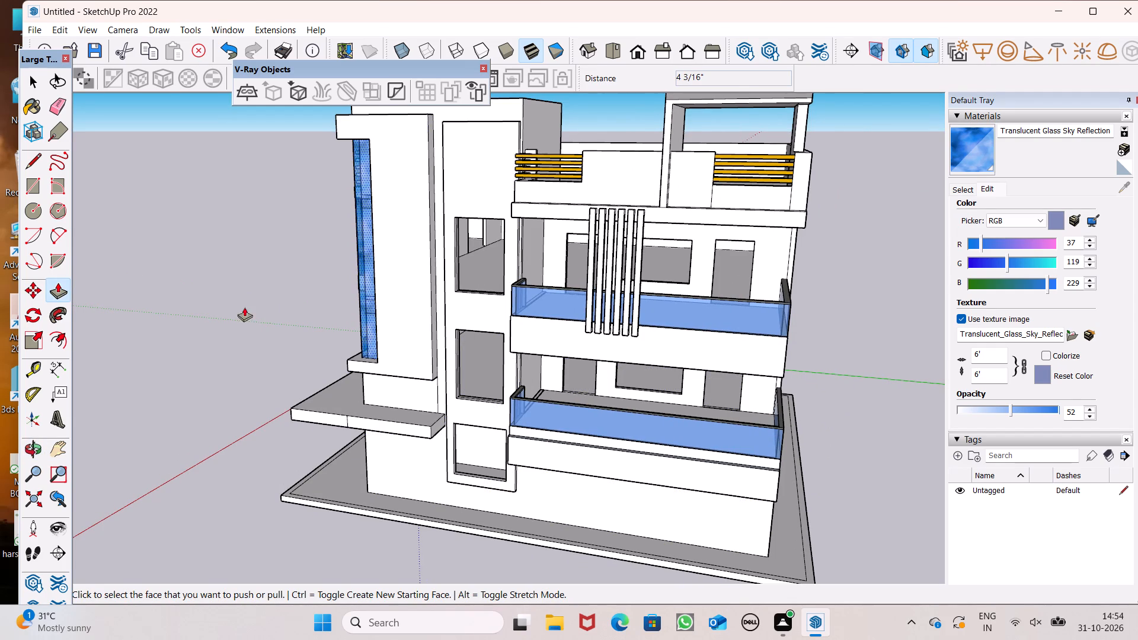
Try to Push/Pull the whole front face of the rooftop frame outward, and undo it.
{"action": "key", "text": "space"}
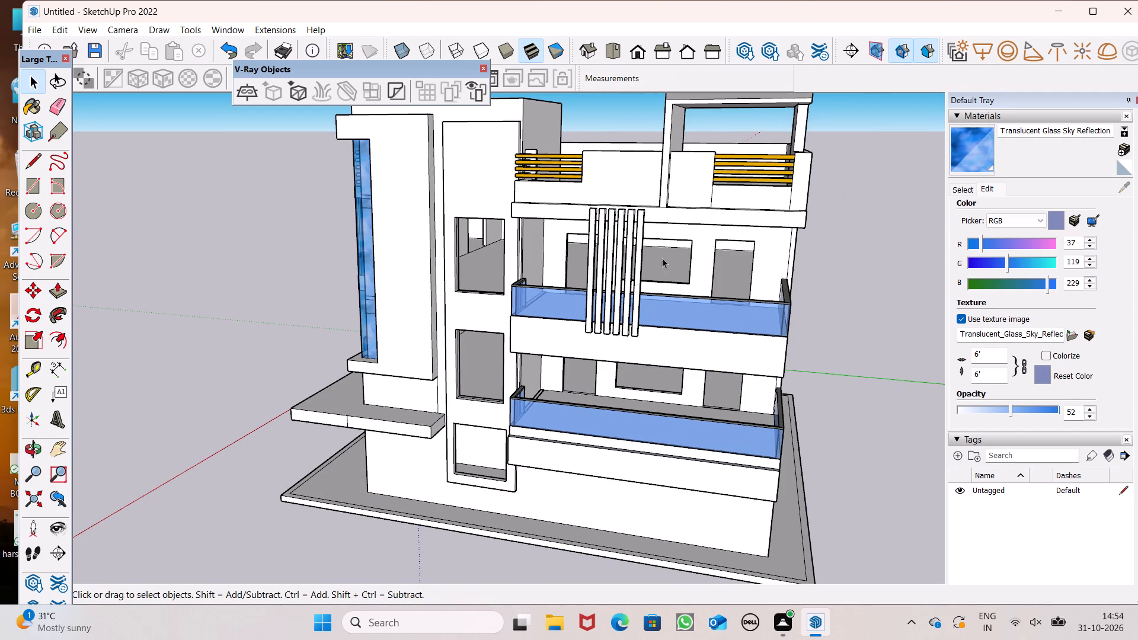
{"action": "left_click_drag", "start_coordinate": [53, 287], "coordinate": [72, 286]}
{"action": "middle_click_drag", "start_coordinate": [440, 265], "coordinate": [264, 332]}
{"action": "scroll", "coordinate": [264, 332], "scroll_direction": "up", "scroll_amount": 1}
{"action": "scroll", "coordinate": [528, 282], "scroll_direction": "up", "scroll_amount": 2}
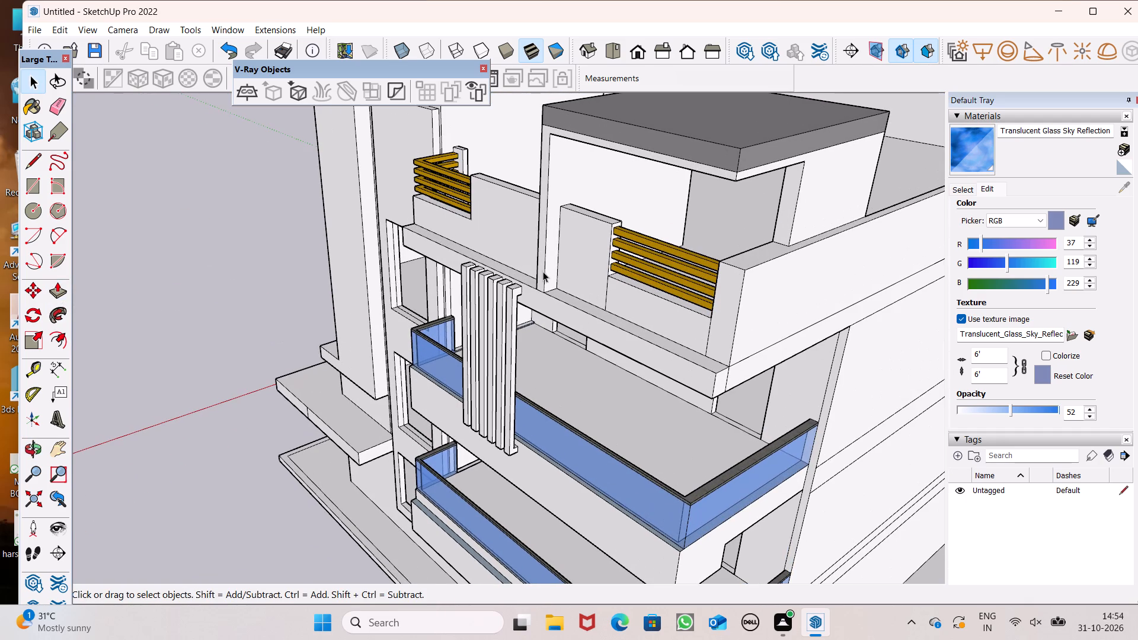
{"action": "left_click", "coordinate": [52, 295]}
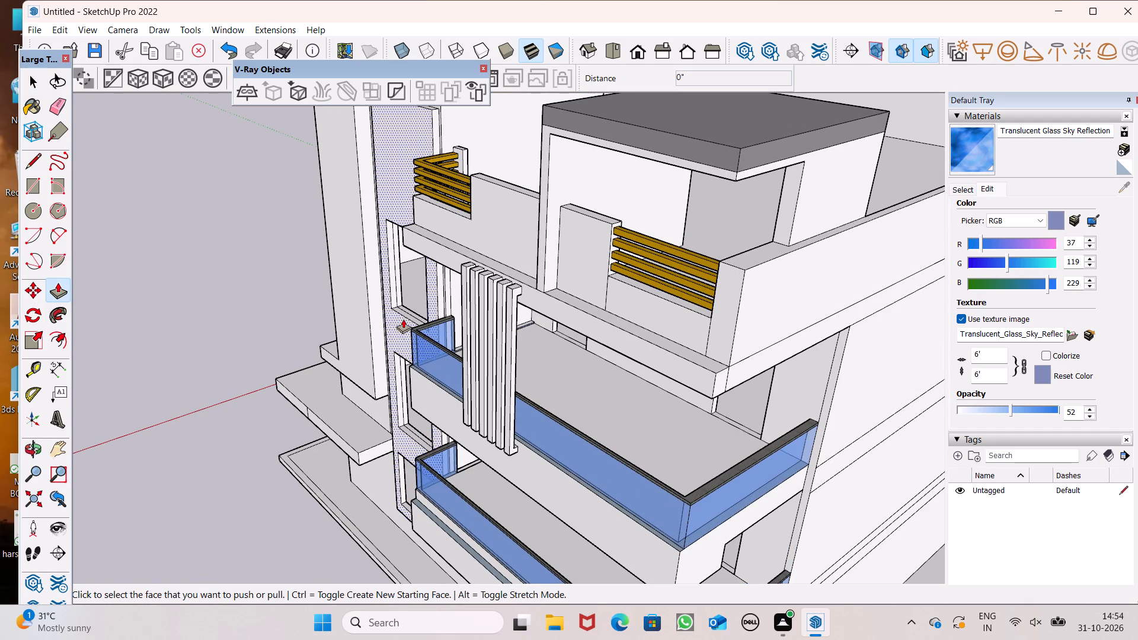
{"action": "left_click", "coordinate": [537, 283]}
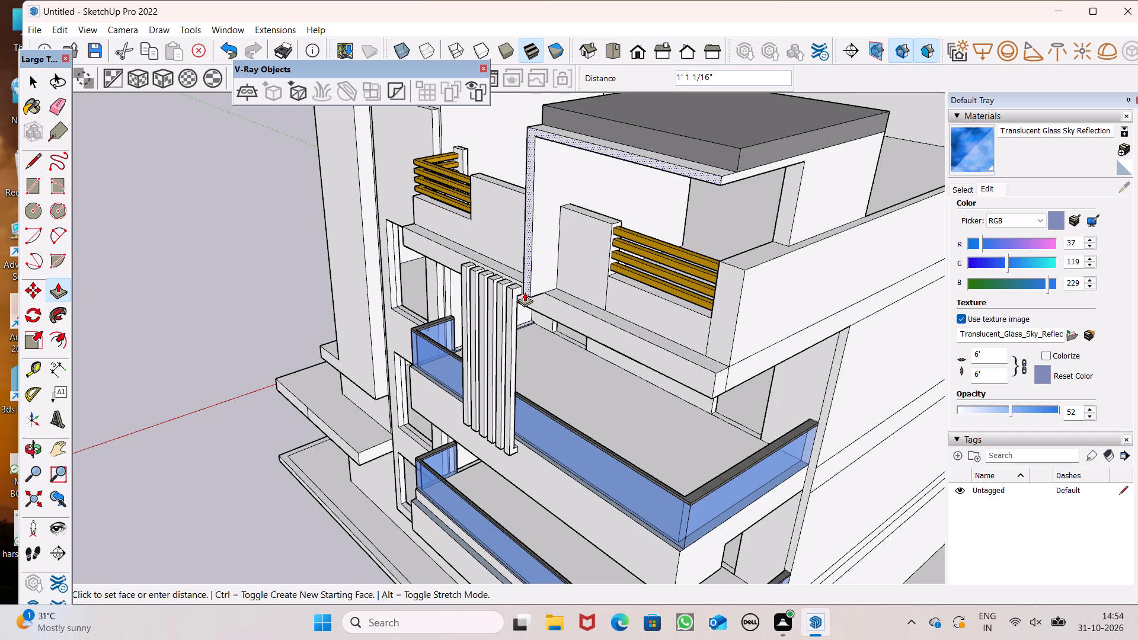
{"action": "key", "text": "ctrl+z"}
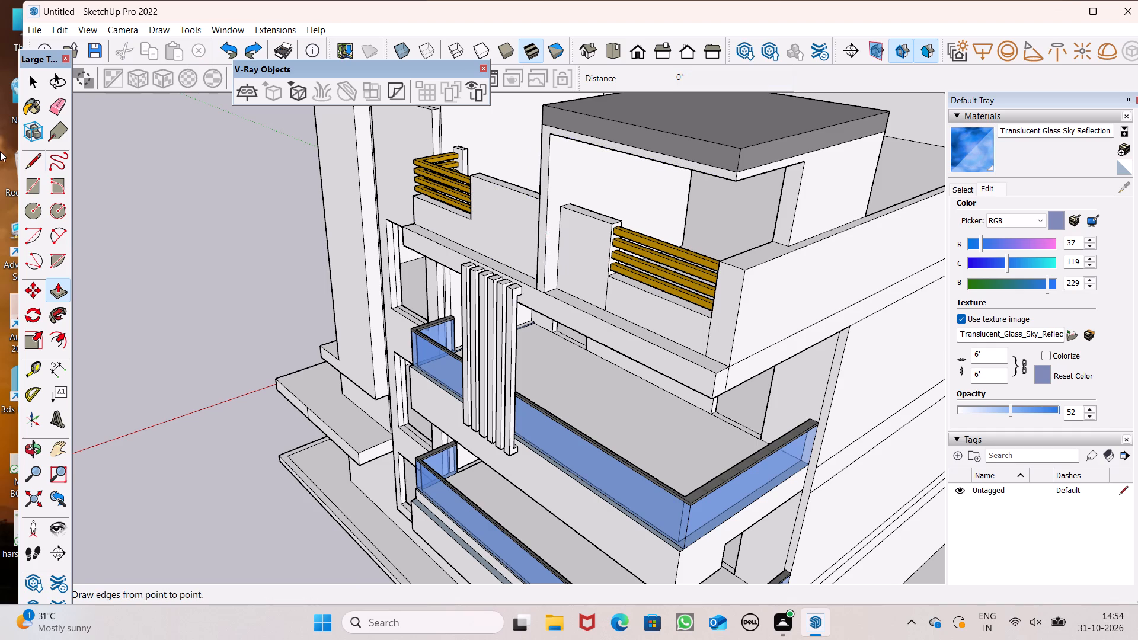
Draw a short line across the upper corner of the rooftop frame's front face, separating the vertical post from the beam.
{"action": "left_click", "coordinate": [28, 164]}
{"action": "scroll", "coordinate": [442, 158], "scroll_direction": "up", "scroll_amount": 5}
{"action": "scroll", "coordinate": [599, 132], "scroll_direction": "down", "scroll_amount": 4}
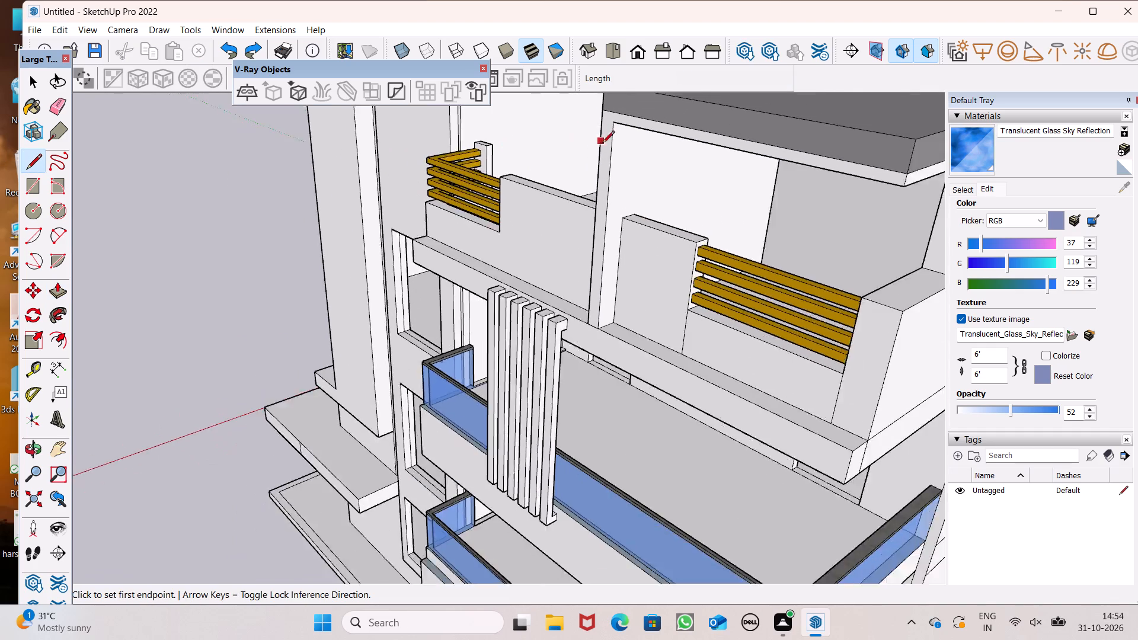
{"action": "scroll", "coordinate": [602, 144], "scroll_direction": "down", "scroll_amount": 2}
{"action": "scroll", "coordinate": [609, 121], "scroll_direction": "up", "scroll_amount": 7}
{"action": "left_click", "coordinate": [614, 135]}
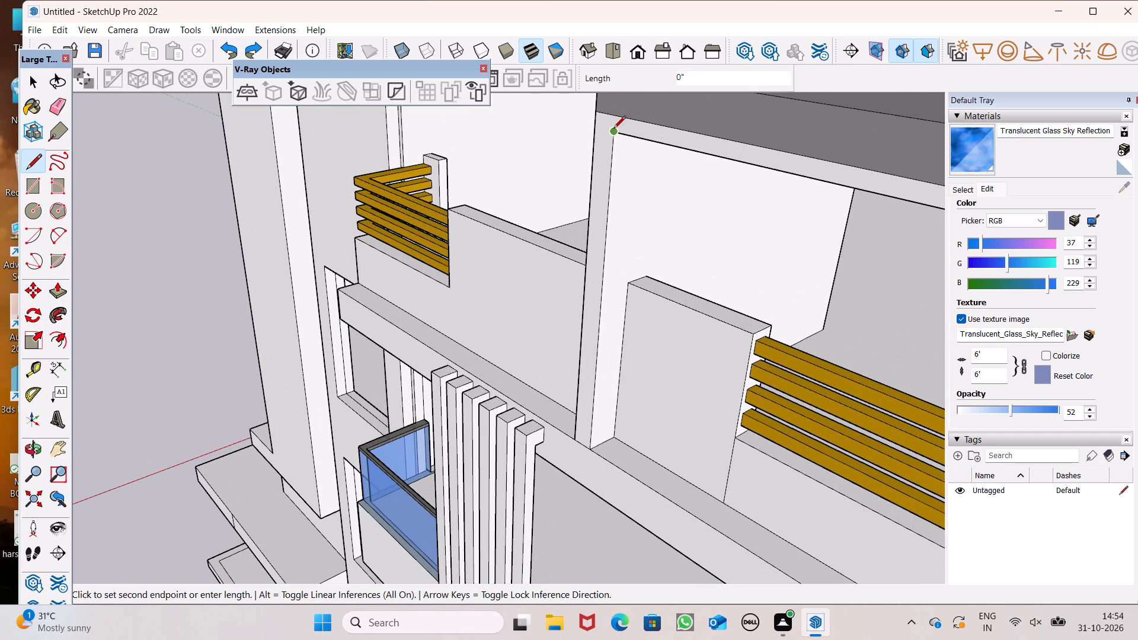
{"action": "left_click", "coordinate": [613, 119]}
Push/Pull the front face of the rooftop frame's vertical post outward about 1' 8 1/16".
{"action": "scroll", "coordinate": [588, 135], "scroll_direction": "down", "scroll_amount": 8}
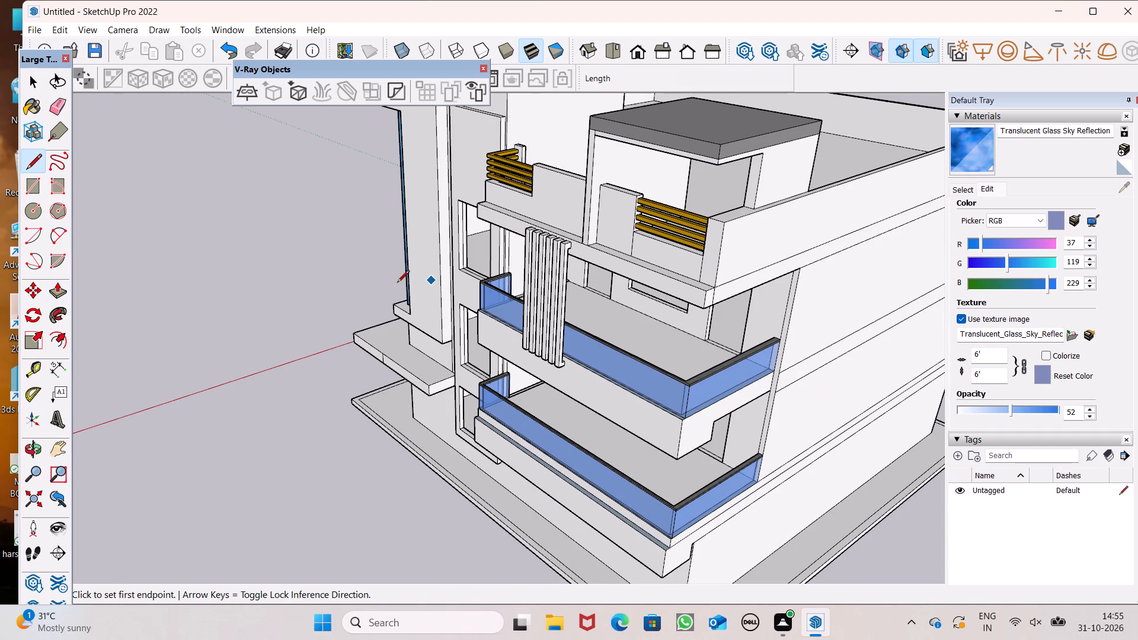
{"action": "left_click", "coordinate": [57, 289]}
{"action": "scroll", "coordinate": [574, 249], "scroll_direction": "up", "scroll_amount": 2}
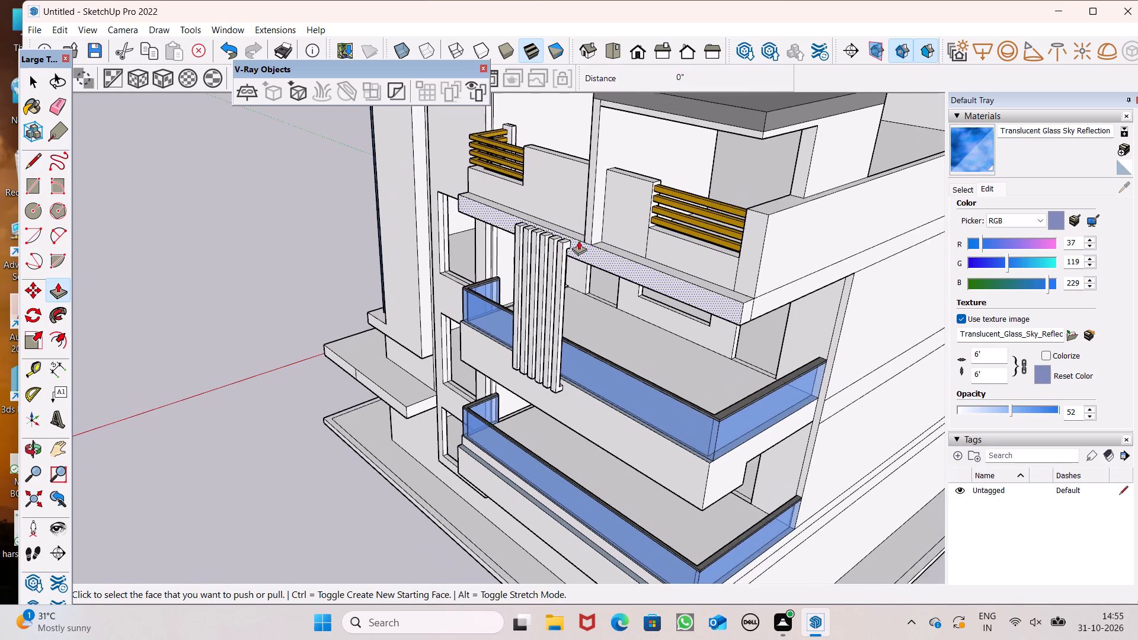
{"action": "scroll", "coordinate": [578, 241], "scroll_direction": "up", "scroll_amount": 2}
{"action": "left_click_drag", "start_coordinate": [590, 228], "coordinate": [574, 241]}
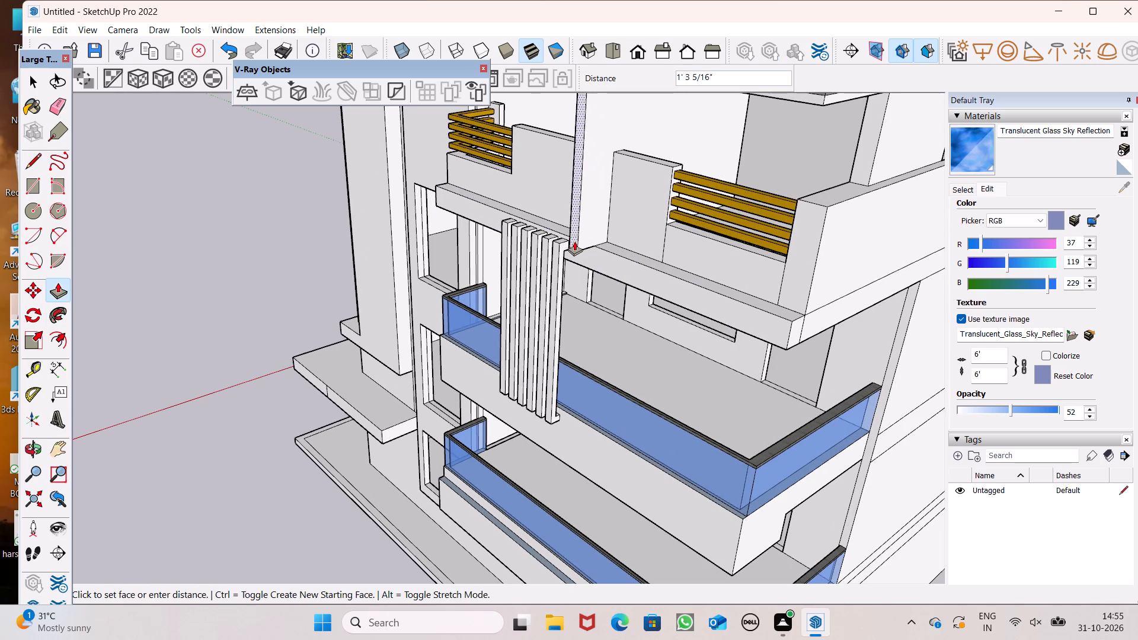
{"action": "left_click_drag", "start_coordinate": [574, 241], "coordinate": [571, 244]}
Push/Pull the underside of the projecting post down about 14' 2 3/8", alongside the vertical strips.
{"action": "middle_click_drag", "start_coordinate": [595, 287], "coordinate": [528, 199]}
{"action": "scroll", "coordinate": [541, 204], "scroll_direction": "up", "scroll_amount": 1}
{"action": "scroll", "coordinate": [521, 216], "scroll_direction": "down", "scroll_amount": 6}
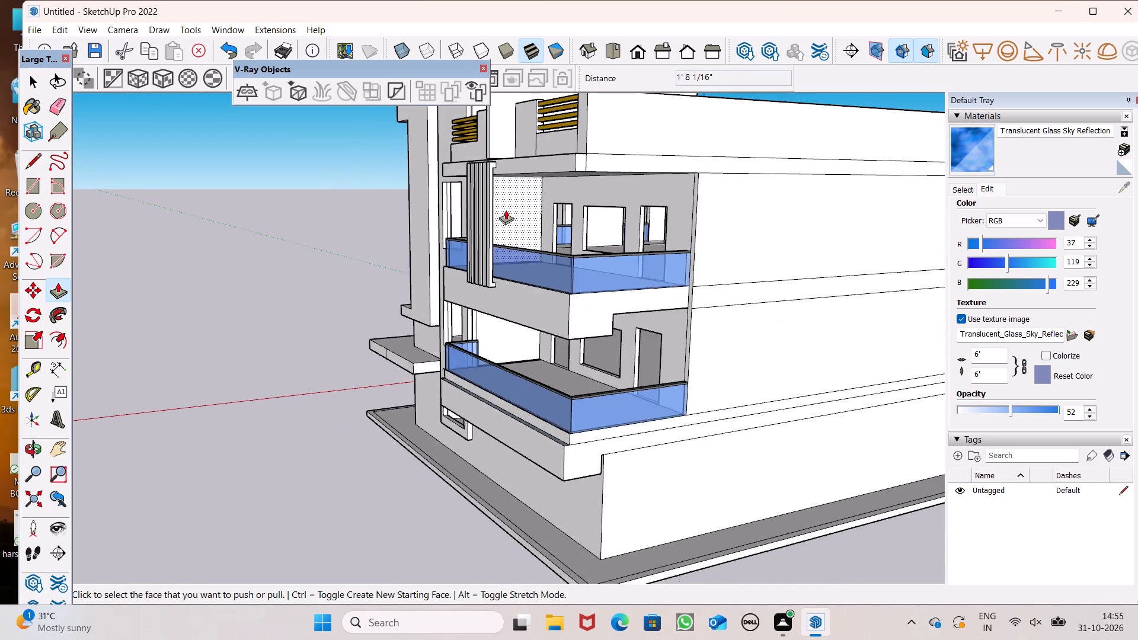
{"action": "scroll", "coordinate": [494, 180], "scroll_direction": "up", "scroll_amount": 3}
{"action": "scroll", "coordinate": [539, 194], "scroll_direction": "down", "scroll_amount": 2}
{"action": "middle_click_drag", "start_coordinate": [506, 171], "coordinate": [490, 101]}
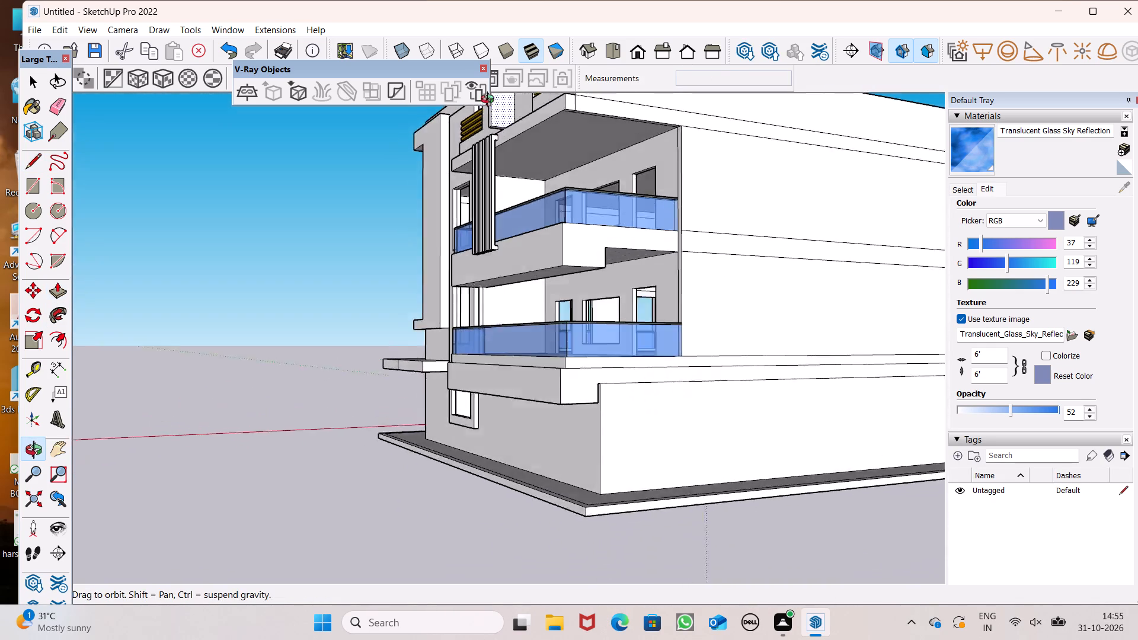
{"action": "middle_click_drag", "start_coordinate": [490, 101], "coordinate": [485, 89]}
{"action": "scroll", "coordinate": [512, 249], "scroll_direction": "down", "scroll_amount": 4}
{"action": "scroll", "coordinate": [481, 133], "scroll_direction": "up", "scroll_amount": 6}
{"action": "scroll", "coordinate": [504, 201], "scroll_direction": "up", "scroll_amount": 7}
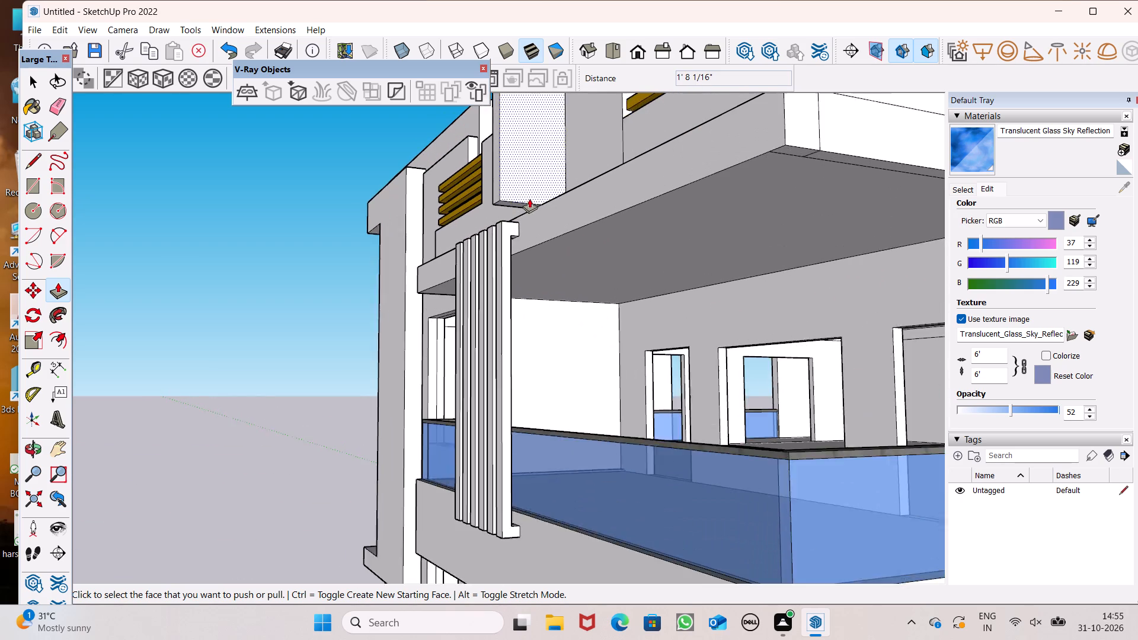
{"action": "left_click_drag", "start_coordinate": [516, 206], "coordinate": [565, 626]}
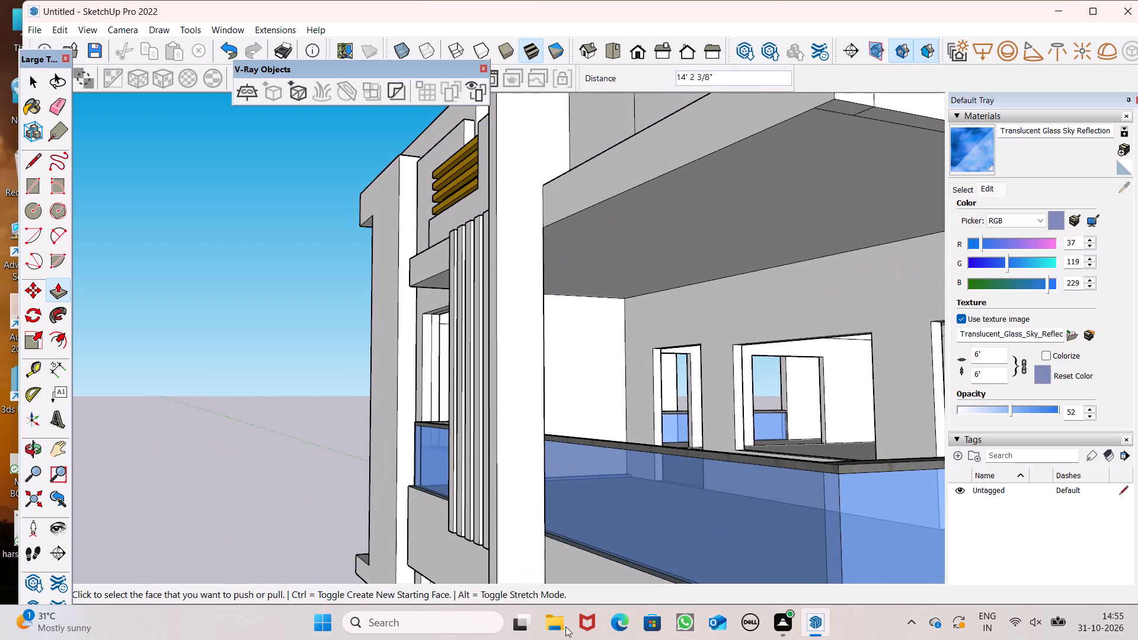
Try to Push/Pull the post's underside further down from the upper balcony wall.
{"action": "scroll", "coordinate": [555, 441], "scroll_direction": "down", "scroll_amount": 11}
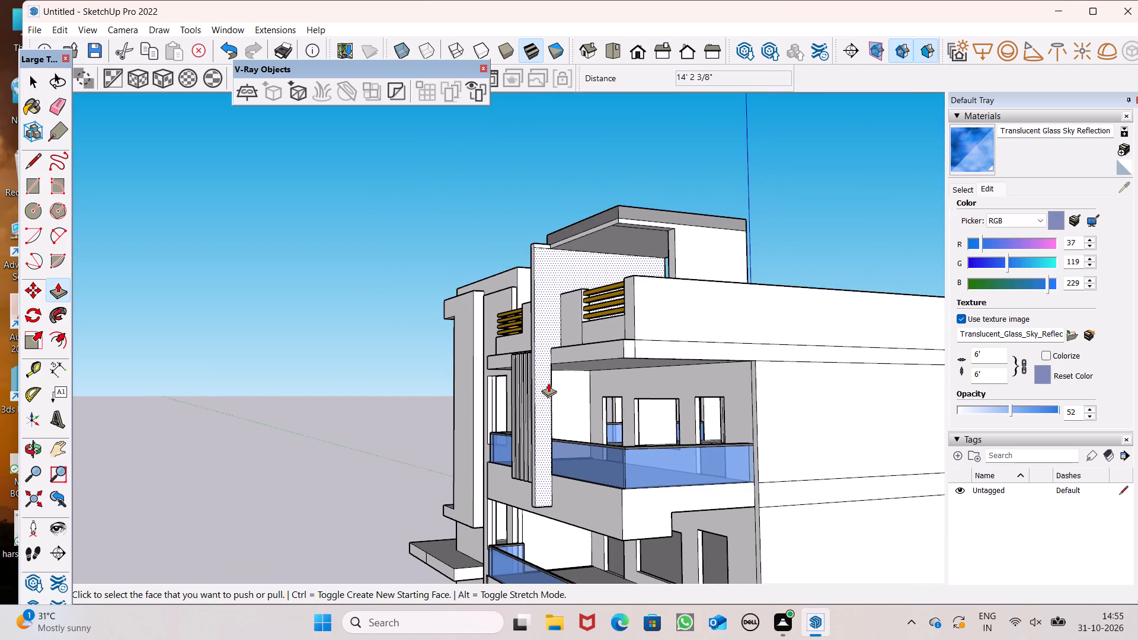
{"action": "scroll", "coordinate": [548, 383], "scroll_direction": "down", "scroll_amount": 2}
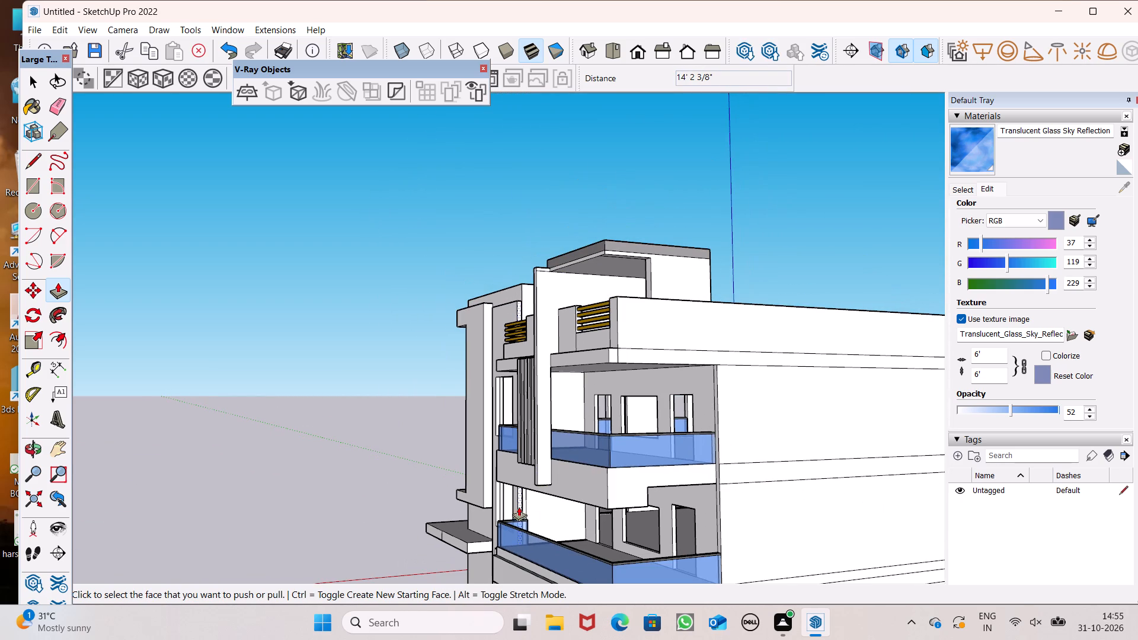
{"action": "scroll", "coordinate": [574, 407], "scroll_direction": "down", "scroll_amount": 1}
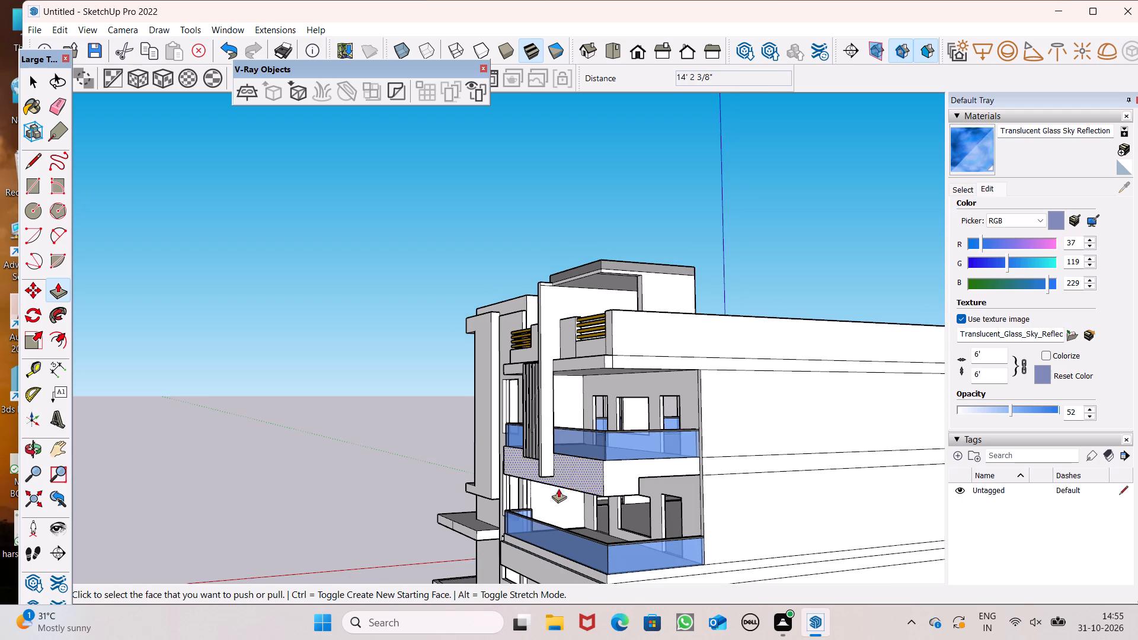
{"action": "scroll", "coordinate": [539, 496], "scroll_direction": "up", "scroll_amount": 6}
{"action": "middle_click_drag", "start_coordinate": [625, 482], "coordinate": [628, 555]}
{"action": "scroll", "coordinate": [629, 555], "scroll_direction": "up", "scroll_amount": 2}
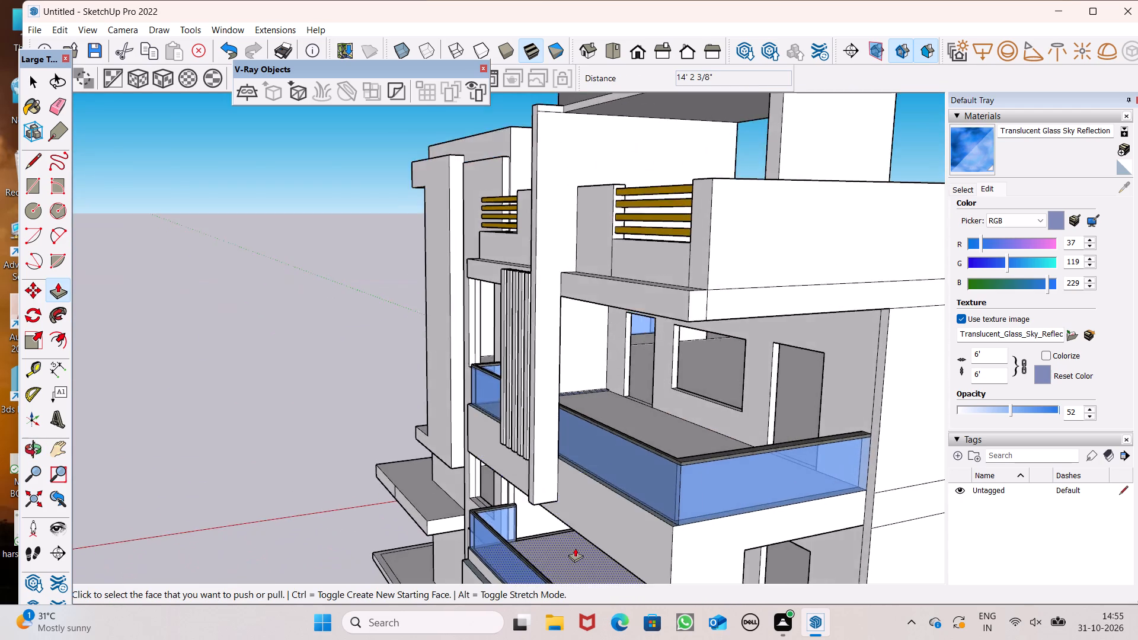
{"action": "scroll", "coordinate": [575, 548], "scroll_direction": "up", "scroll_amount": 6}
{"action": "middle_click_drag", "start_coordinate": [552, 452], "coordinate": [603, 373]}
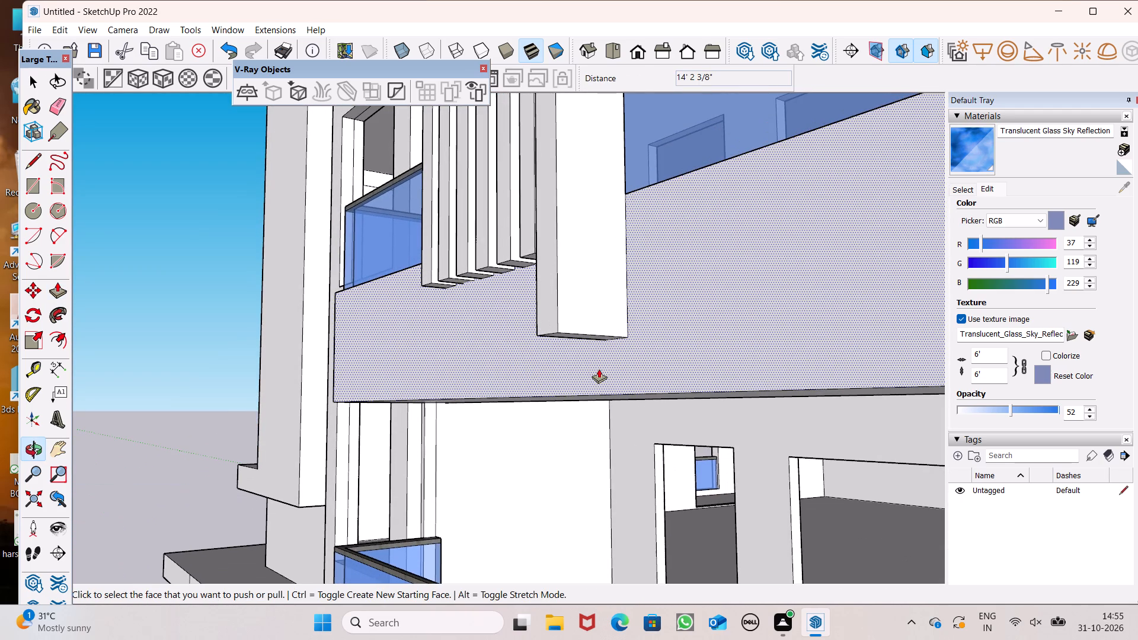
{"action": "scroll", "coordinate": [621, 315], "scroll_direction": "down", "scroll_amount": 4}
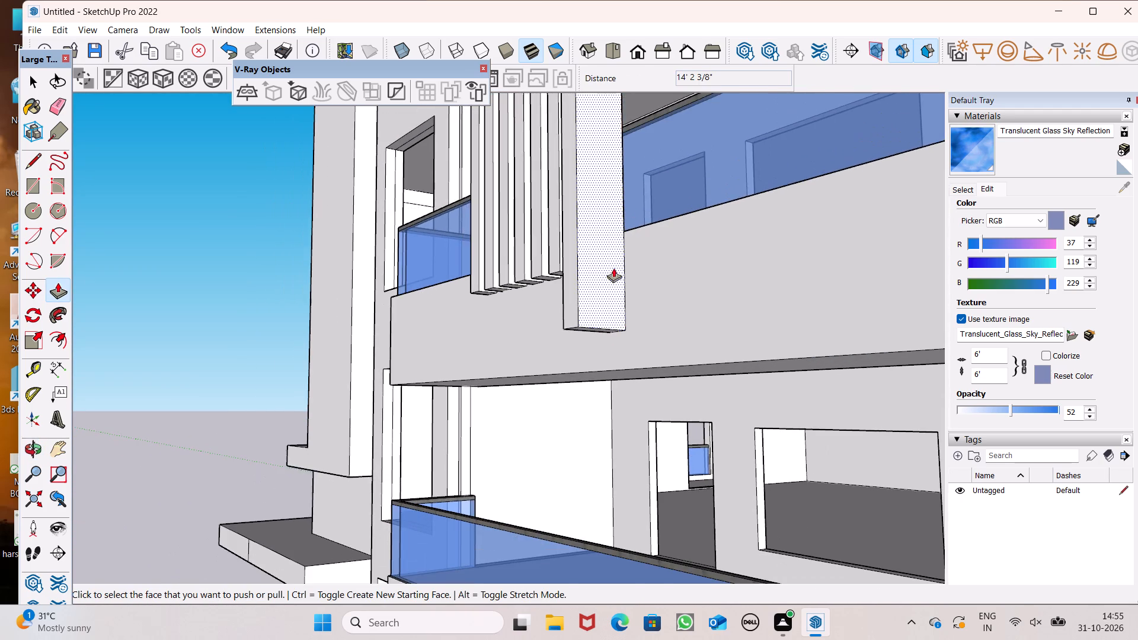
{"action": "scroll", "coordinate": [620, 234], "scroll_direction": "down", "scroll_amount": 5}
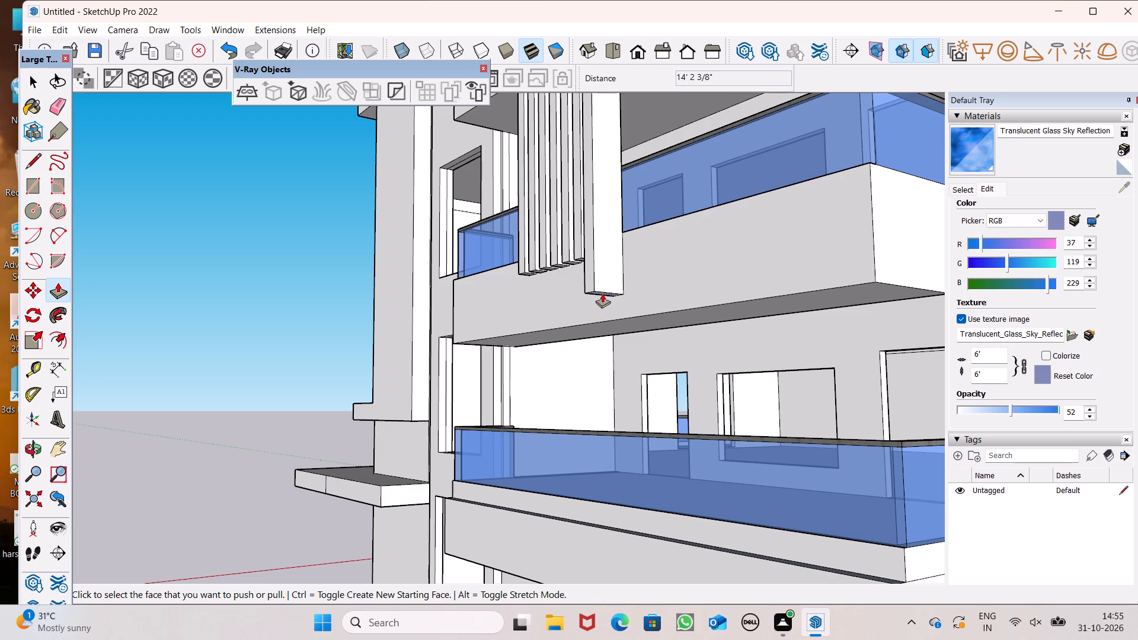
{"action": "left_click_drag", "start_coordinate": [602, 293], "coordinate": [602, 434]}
Push/Pull the post's underside down past the lower balcony's glass railing to the band at the top of its wall.
{"action": "scroll", "coordinate": [618, 296], "scroll_direction": "down", "scroll_amount": 6}
{"action": "middle_click_drag", "start_coordinate": [606, 338], "coordinate": [610, 306]}
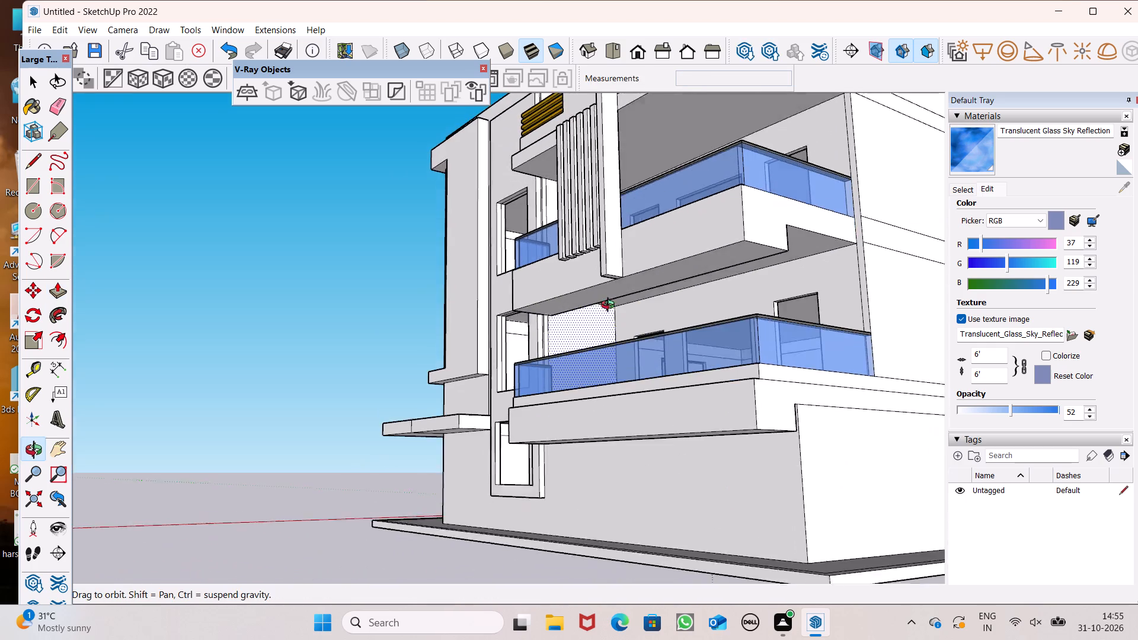
{"action": "middle_click_drag", "start_coordinate": [610, 306], "coordinate": [612, 299]}
{"action": "scroll", "coordinate": [610, 296], "scroll_direction": "up", "scroll_amount": 2}
{"action": "middle_click_drag", "start_coordinate": [607, 282], "coordinate": [610, 232]}
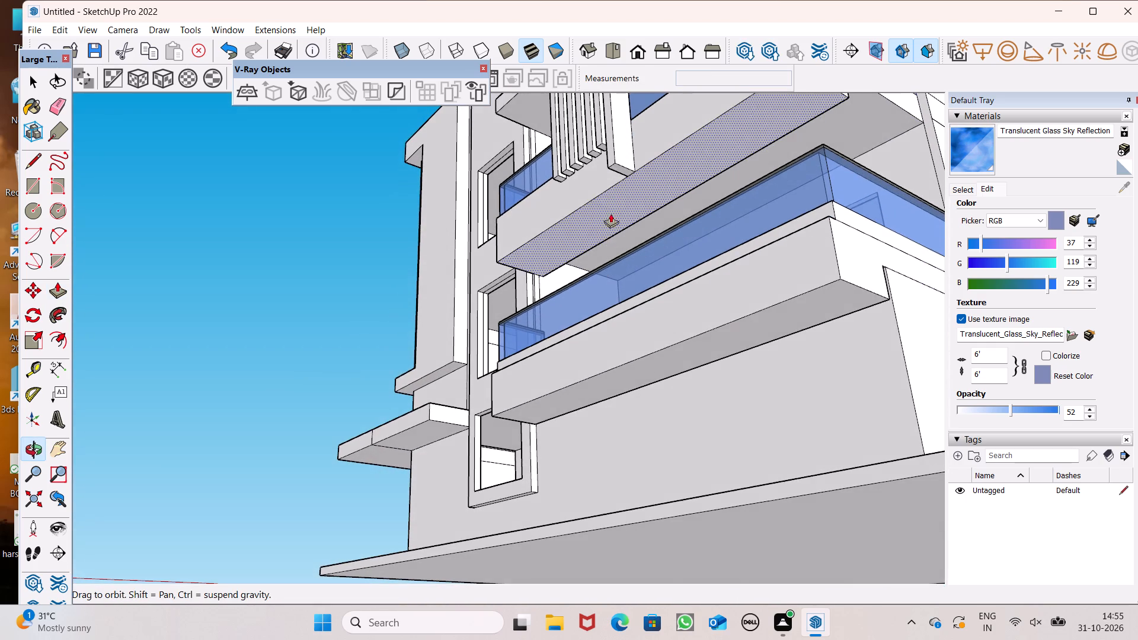
{"action": "left_click_drag", "start_coordinate": [618, 168], "coordinate": [622, 228]}
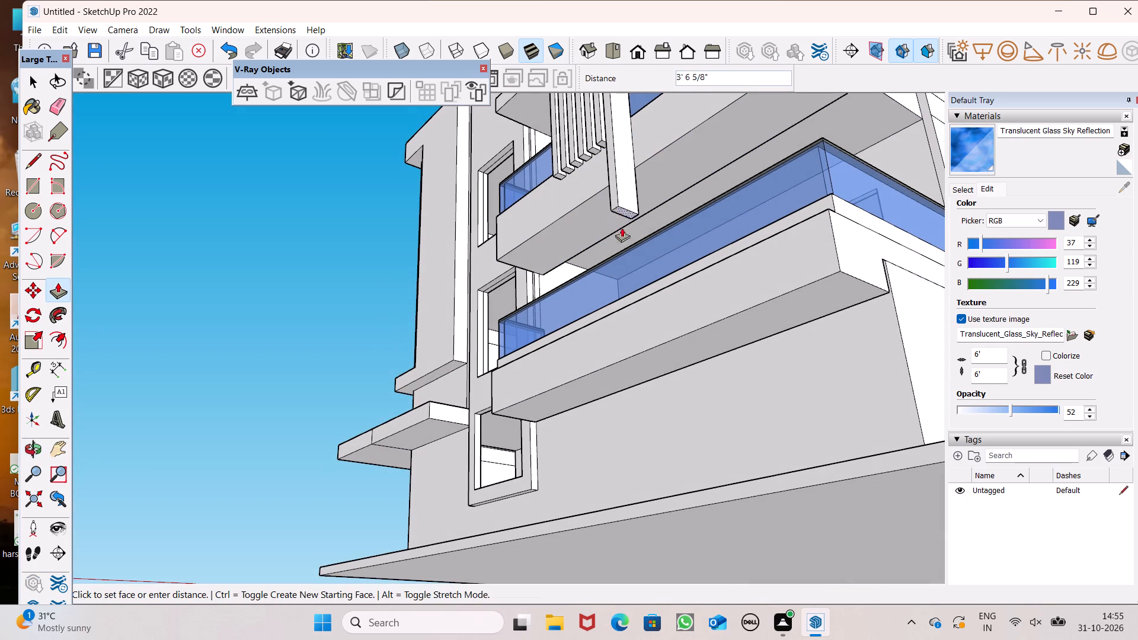
{"action": "left_click_drag", "start_coordinate": [622, 228], "coordinate": [628, 307]}
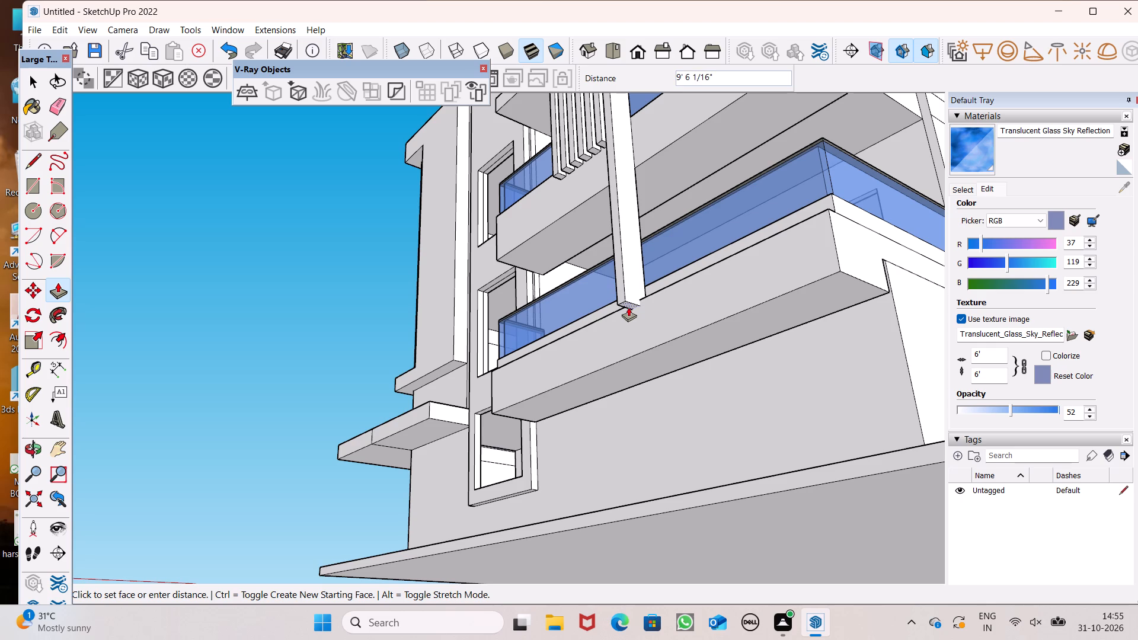
{"action": "left_click_drag", "start_coordinate": [628, 307], "coordinate": [642, 298]}
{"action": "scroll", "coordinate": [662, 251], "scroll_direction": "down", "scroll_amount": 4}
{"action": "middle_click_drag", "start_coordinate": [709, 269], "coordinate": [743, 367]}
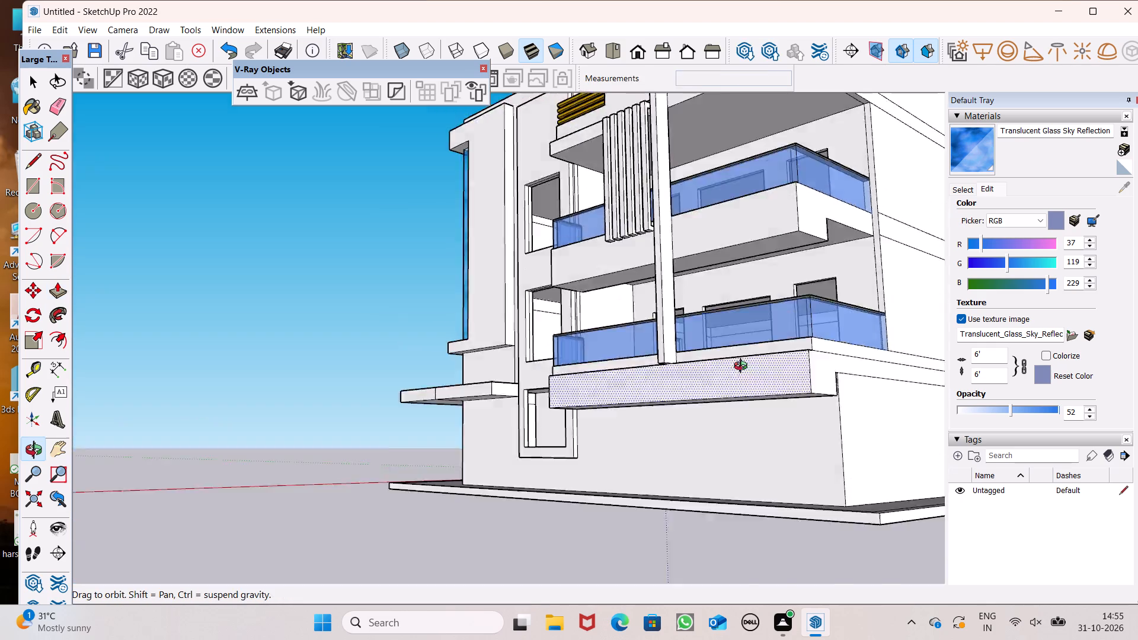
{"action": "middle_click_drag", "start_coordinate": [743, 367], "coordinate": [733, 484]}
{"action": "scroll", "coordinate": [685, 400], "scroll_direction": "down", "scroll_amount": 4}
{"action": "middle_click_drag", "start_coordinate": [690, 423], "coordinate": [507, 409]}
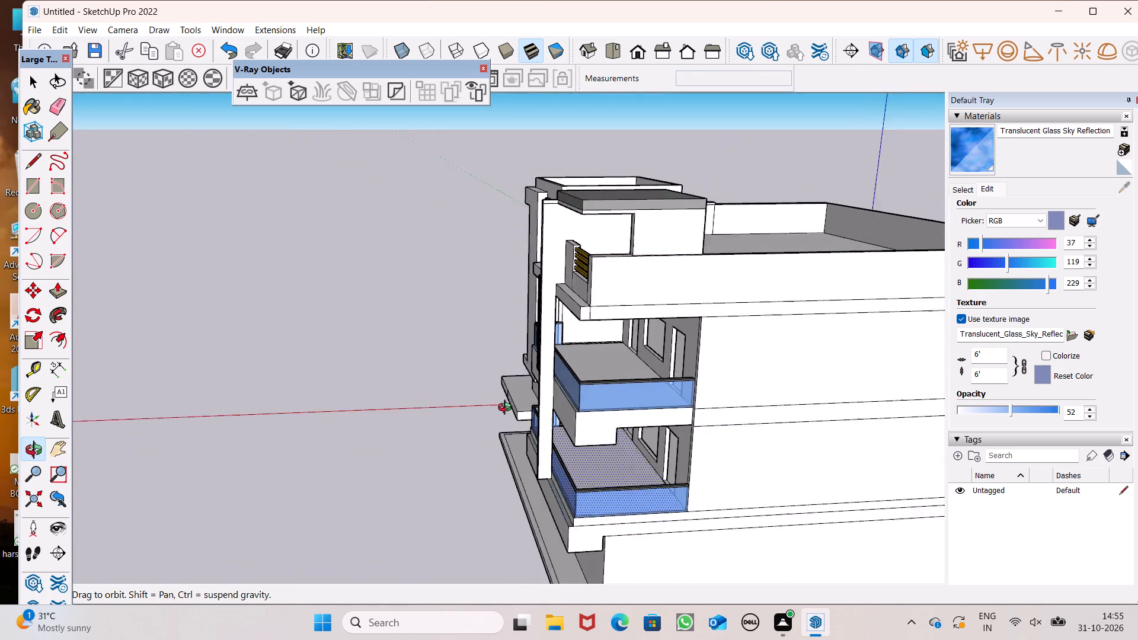
Push/Pull the extended post's side face, on the side away from the vertical strips, about 2 1/16".
{"action": "middle_click_drag", "start_coordinate": [507, 409], "coordinate": [486, 409]}
{"action": "scroll", "coordinate": [482, 463], "scroll_direction": "up", "scroll_amount": 8}
{"action": "middle_click_drag", "start_coordinate": [551, 462], "coordinate": [509, 443]}
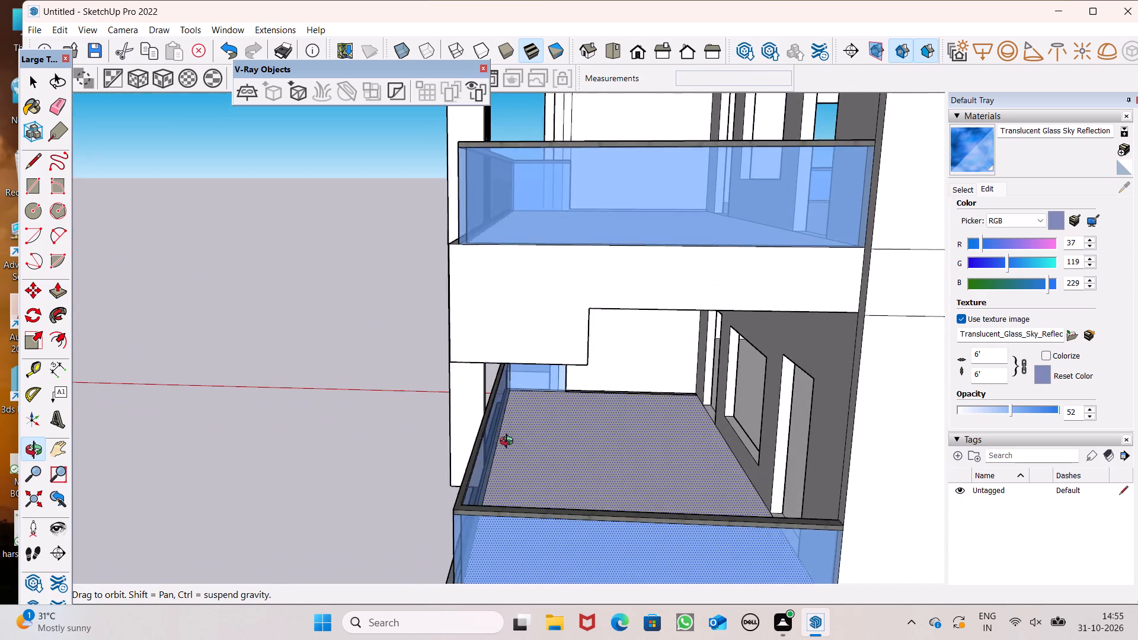
{"action": "middle_click_drag", "start_coordinate": [509, 443], "coordinate": [503, 445]}
{"action": "scroll", "coordinate": [472, 435], "scroll_direction": "up", "scroll_amount": 7}
{"action": "left_click_drag", "start_coordinate": [468, 399], "coordinate": [475, 404]}
{"action": "middle_click_drag", "start_coordinate": [449, 410], "coordinate": [577, 402]}
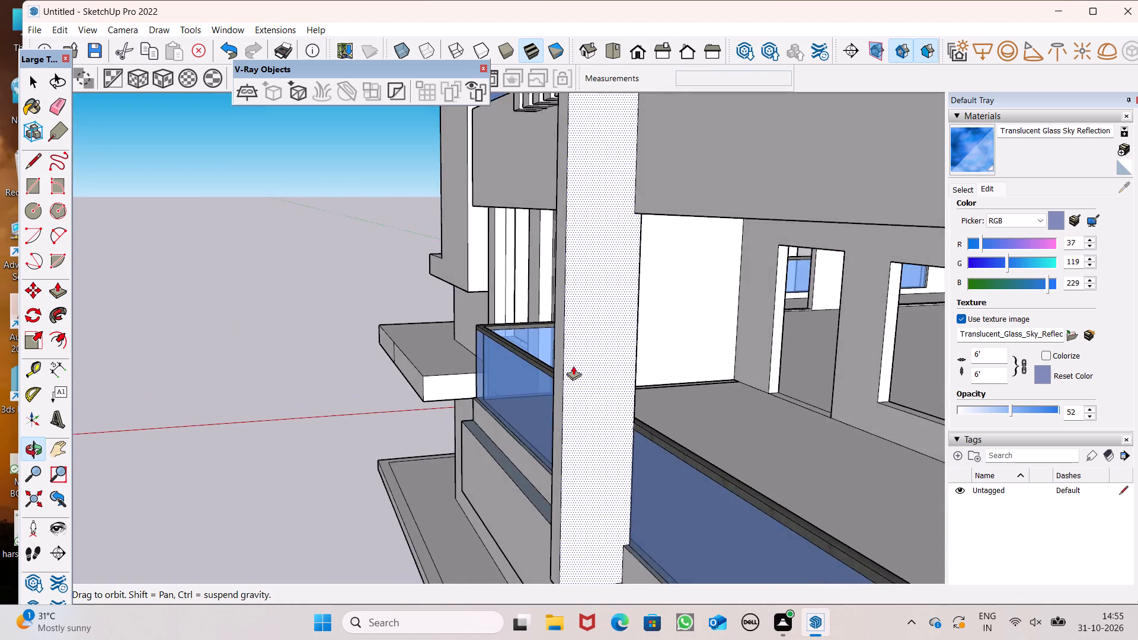
{"action": "scroll", "coordinate": [573, 366], "scroll_direction": "down", "scroll_amount": 7}
{"action": "middle_click_drag", "start_coordinate": [559, 379], "coordinate": [592, 399]}
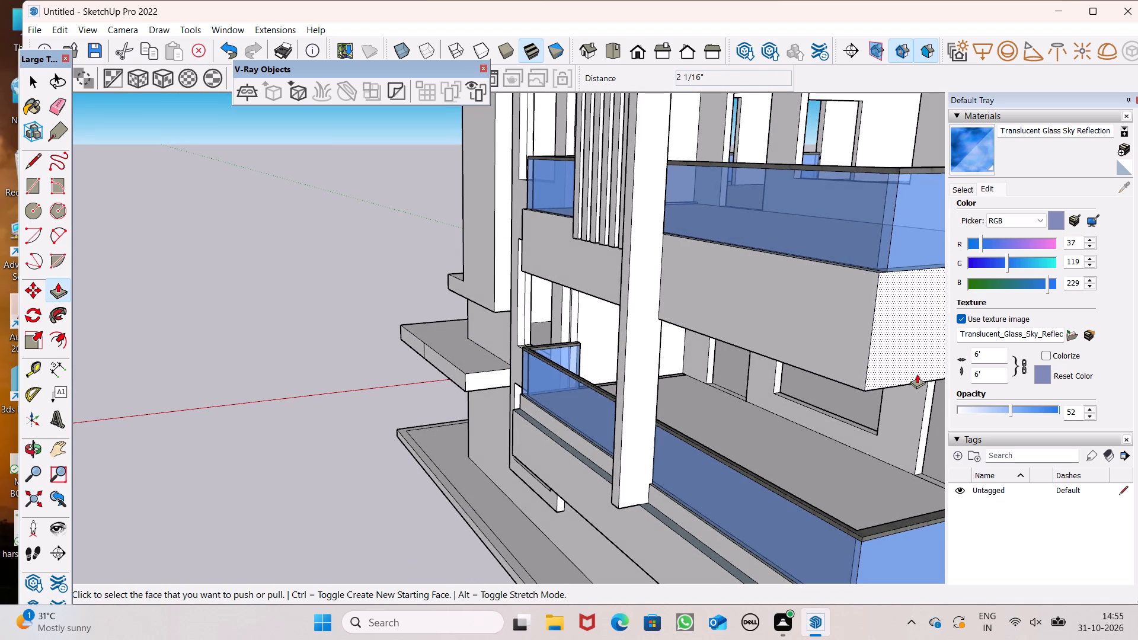
Examine the extended post's lower end at the lower balcony and how it fits the house's overall front.
{"action": "scroll", "coordinate": [912, 379], "scroll_direction": "down", "scroll_amount": 2}
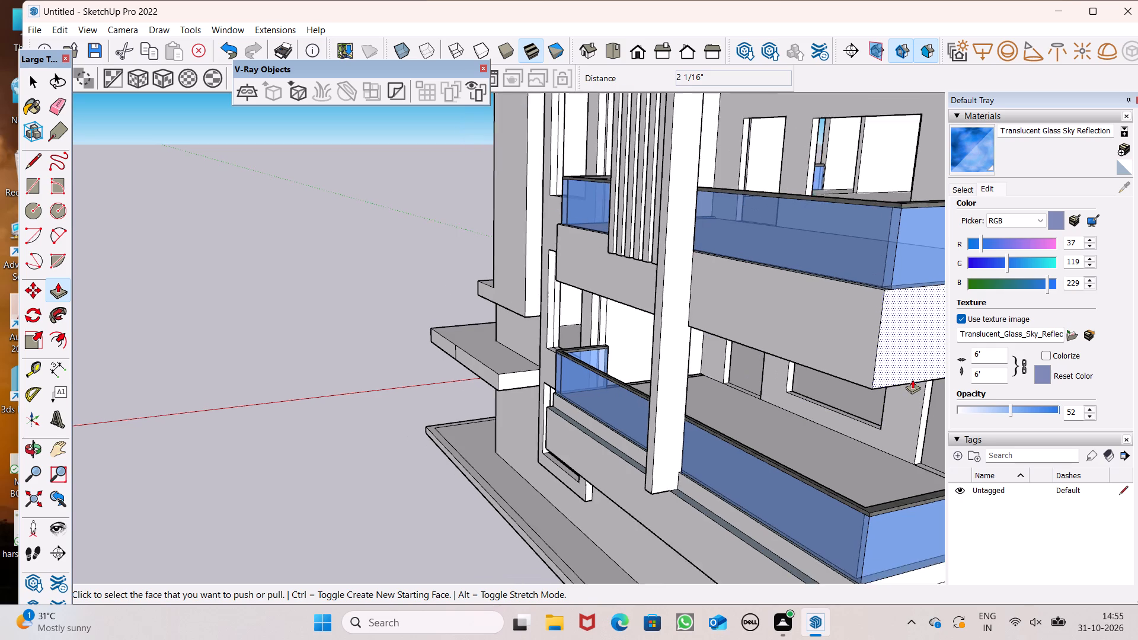
{"action": "scroll", "coordinate": [912, 379], "scroll_direction": "down", "scroll_amount": 2}
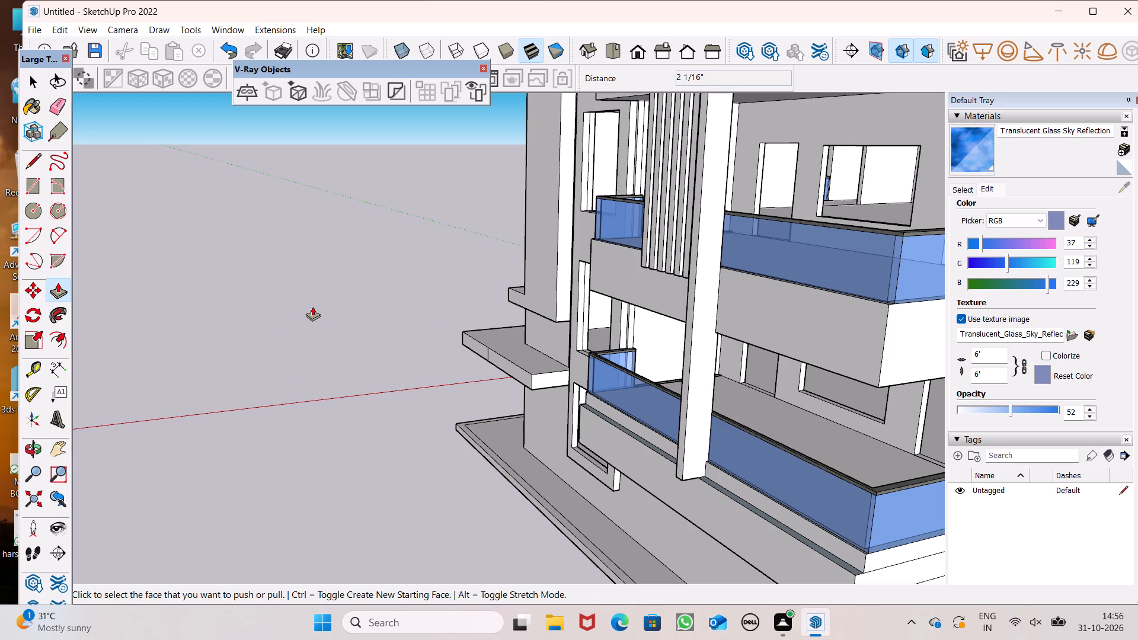
{"action": "scroll", "coordinate": [505, 305], "scroll_direction": "down", "scroll_amount": 4}
{"action": "middle_click_drag", "start_coordinate": [567, 398], "coordinate": [714, 415]}
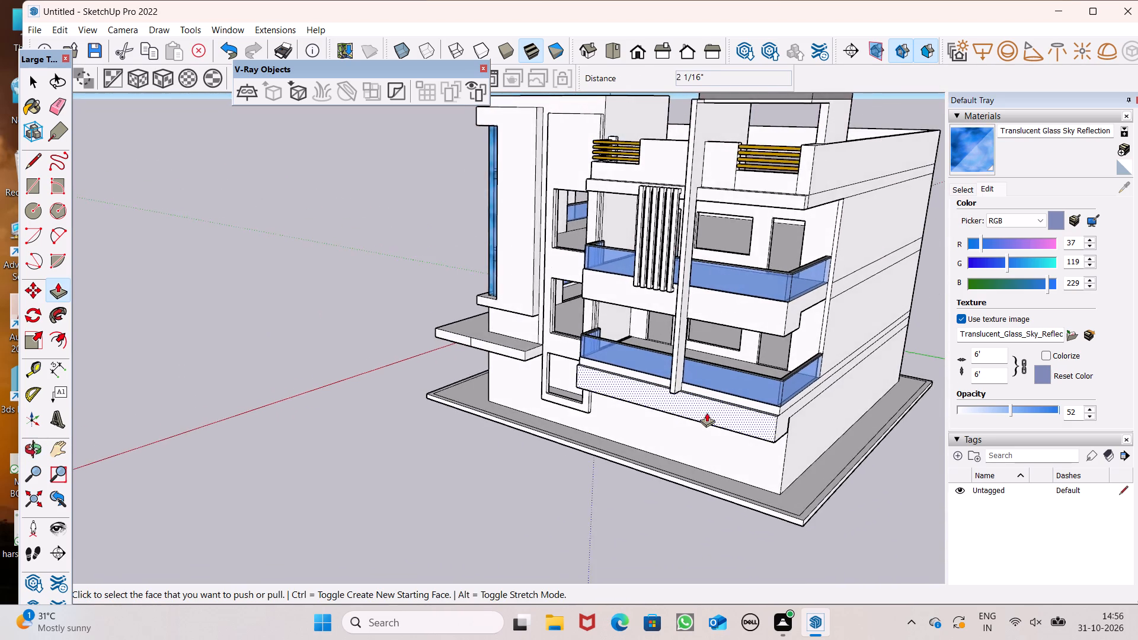
{"action": "scroll", "coordinate": [701, 409], "scroll_direction": "up", "scroll_amount": 7}
{"action": "scroll", "coordinate": [639, 368], "scroll_direction": "up", "scroll_amount": 7}
{"action": "middle_click_drag", "start_coordinate": [728, 392], "coordinate": [619, 407]}
{"action": "scroll", "coordinate": [622, 407], "scroll_direction": "up", "scroll_amount": 1}
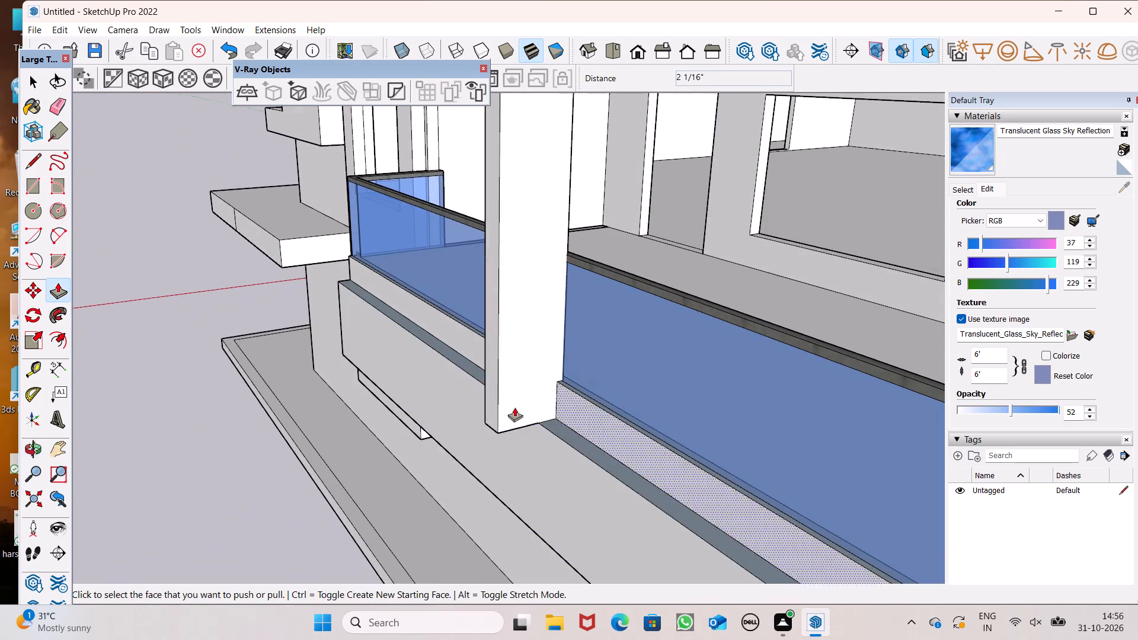
{"action": "scroll", "coordinate": [482, 413], "scroll_direction": "up", "scroll_amount": 3}
{"action": "scroll", "coordinate": [514, 389], "scroll_direction": "down", "scroll_amount": 5}
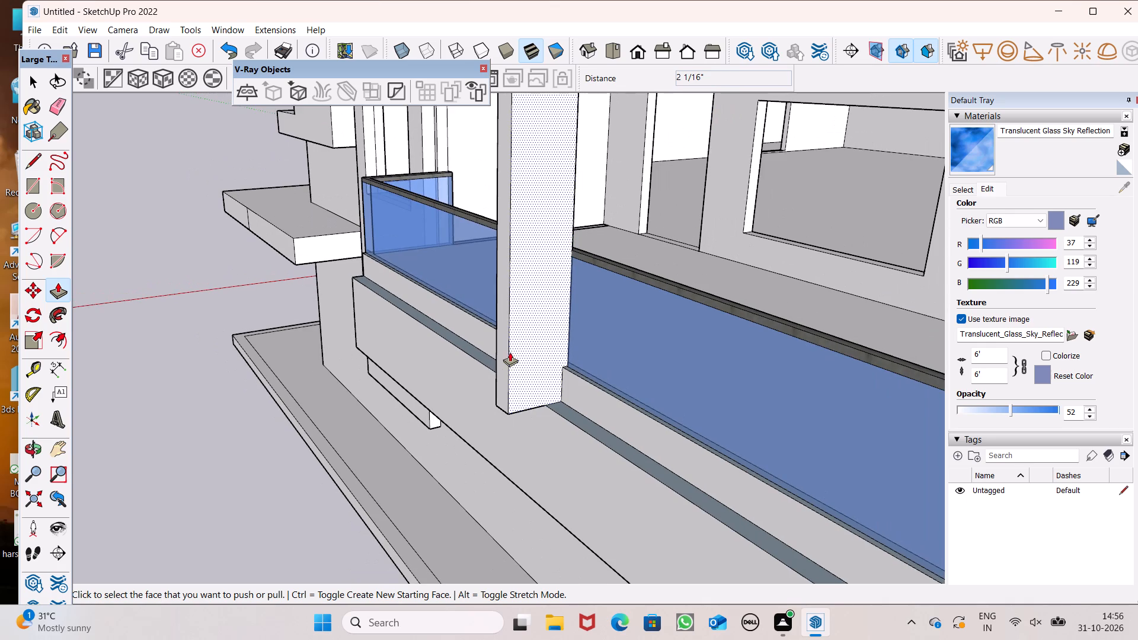
{"action": "scroll", "coordinate": [526, 398], "scroll_direction": "up", "scroll_amount": 1}
{"action": "scroll", "coordinate": [527, 377], "scroll_direction": "down", "scroll_amount": 4}
{"action": "middle_click_drag", "start_coordinate": [527, 377], "coordinate": [799, 378]}
{"action": "scroll", "coordinate": [488, 331], "scroll_direction": "down", "scroll_amount": 7}
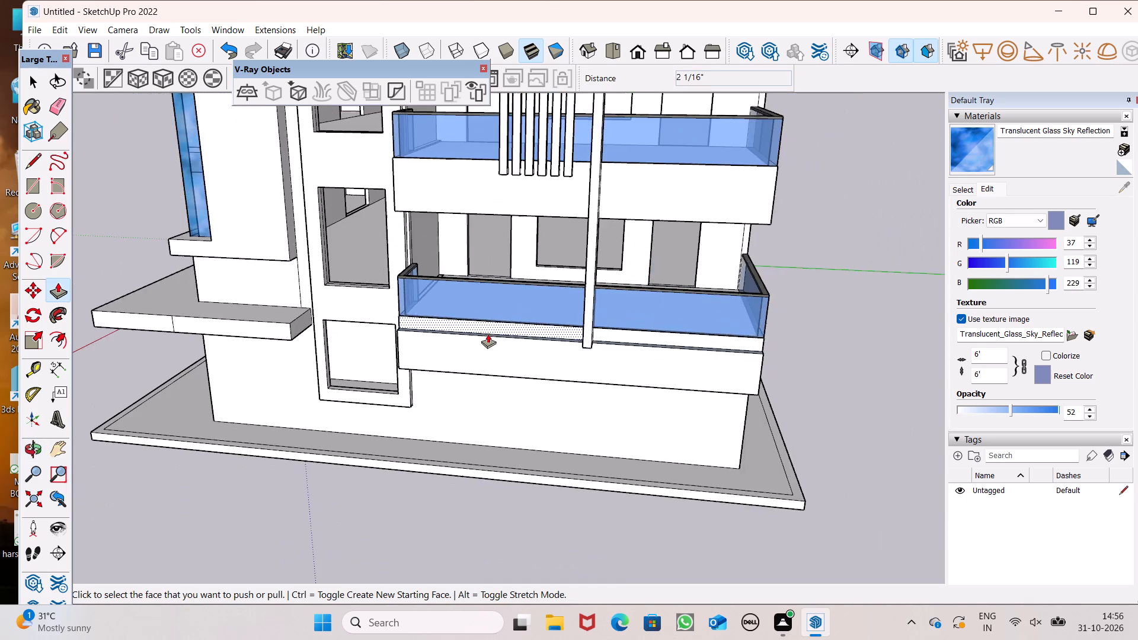
{"action": "scroll", "coordinate": [488, 334], "scroll_direction": "down", "scroll_amount": 4}
{"action": "middle_click_drag", "start_coordinate": [506, 333], "coordinate": [751, 344]}
{"action": "scroll", "coordinate": [437, 305], "scroll_direction": "down", "scroll_amount": 4}
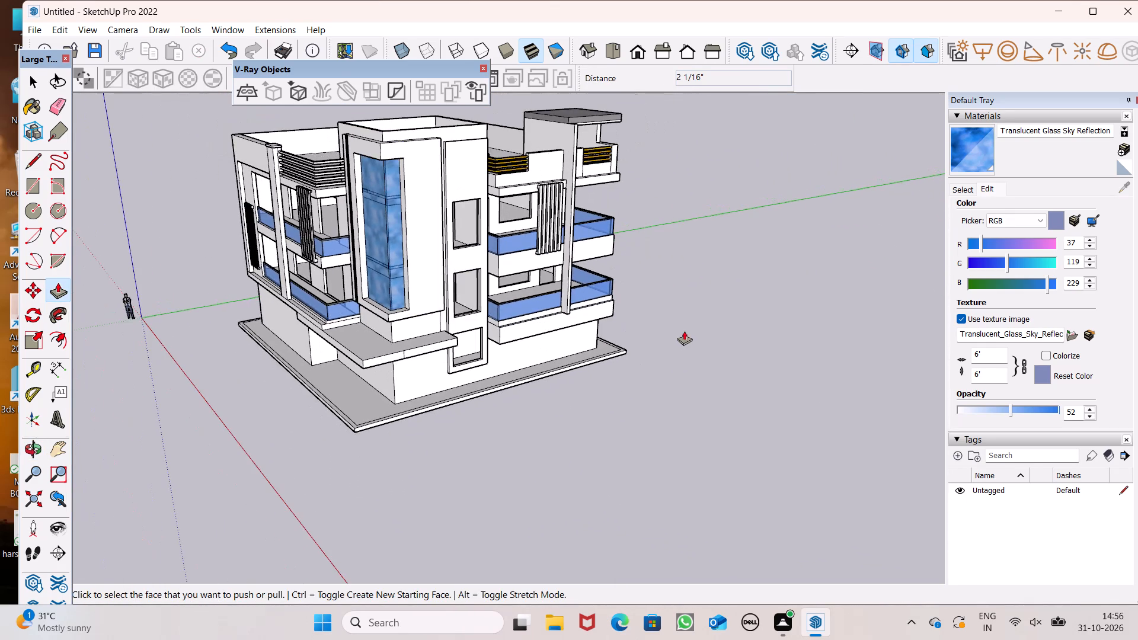
Push/Pull the front face of the extended post inward about 4 7/8".
{"action": "middle_click_drag", "start_coordinate": [686, 331], "coordinate": [309, 493]}
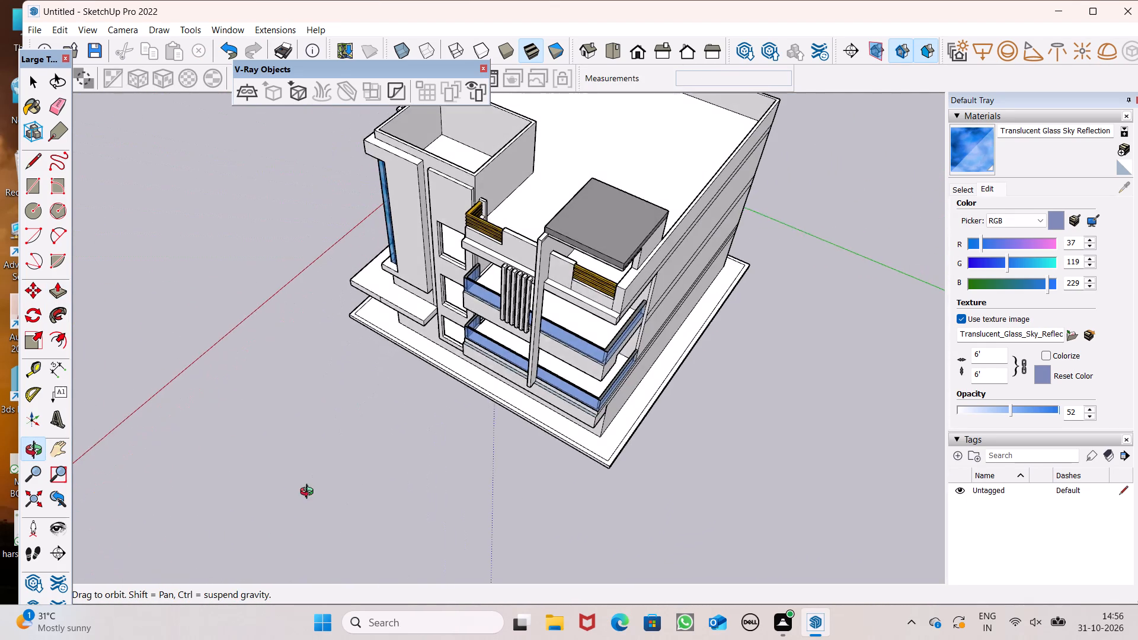
{"action": "middle_click_drag", "start_coordinate": [309, 493], "coordinate": [309, 491]}
{"action": "scroll", "coordinate": [557, 238], "scroll_direction": "up", "scroll_amount": 13}
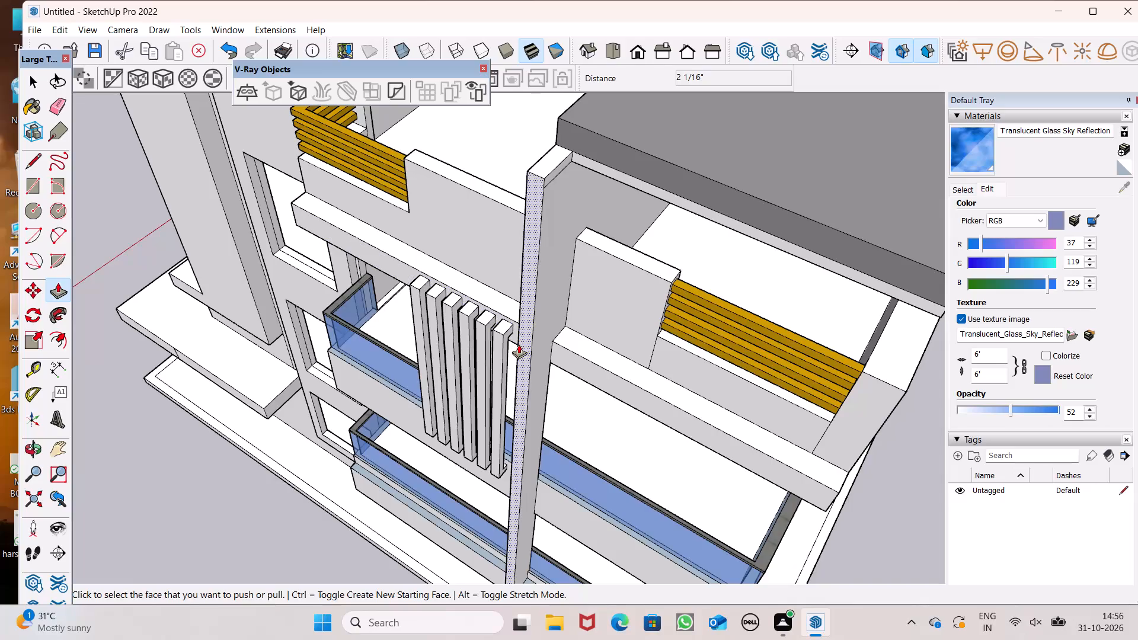
{"action": "left_click_drag", "start_coordinate": [519, 344], "coordinate": [526, 340]}
Draw a square of about 7 5/8" on the upper balcony's front wall, near its lower outer corner.
{"action": "scroll", "coordinate": [508, 306], "scroll_direction": "down", "scroll_amount": 5}
{"action": "middle_click_drag", "start_coordinate": [475, 366], "coordinate": [531, 337]}
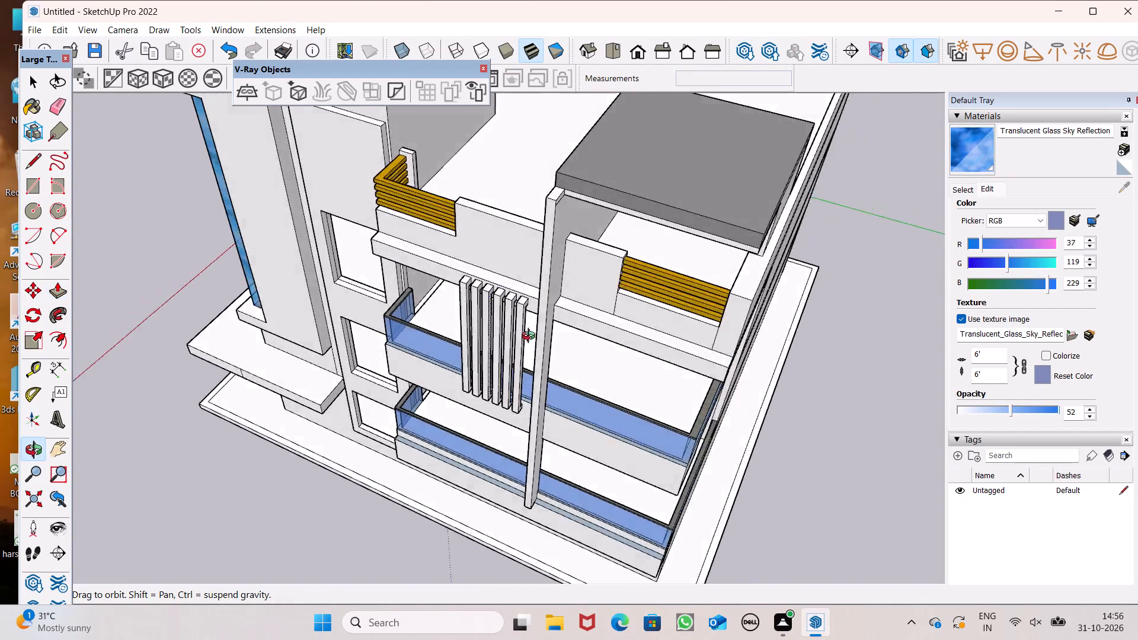
{"action": "middle_click_drag", "start_coordinate": [531, 337], "coordinate": [688, 229]}
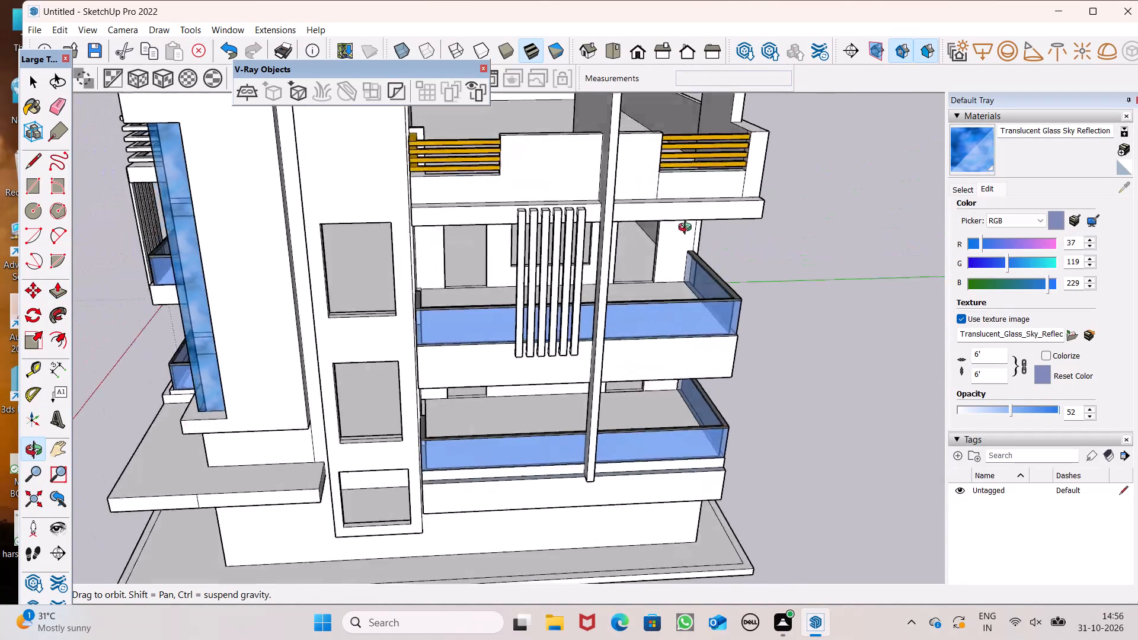
{"action": "middle_click_drag", "start_coordinate": [688, 229], "coordinate": [573, 222]}
{"action": "scroll", "coordinate": [577, 216], "scroll_direction": "down", "scroll_amount": 2}
{"action": "middle_click_drag", "start_coordinate": [610, 382], "coordinate": [651, 251]}
{"action": "scroll", "coordinate": [646, 267], "scroll_direction": "up", "scroll_amount": 1}
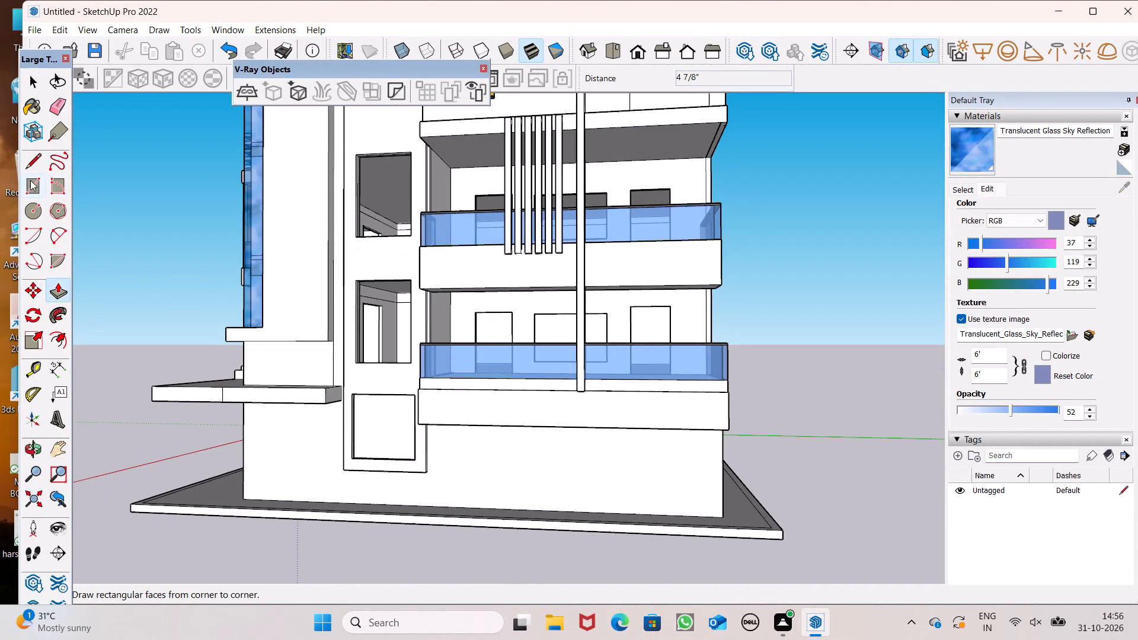
{"action": "left_click", "coordinate": [30, 180]}
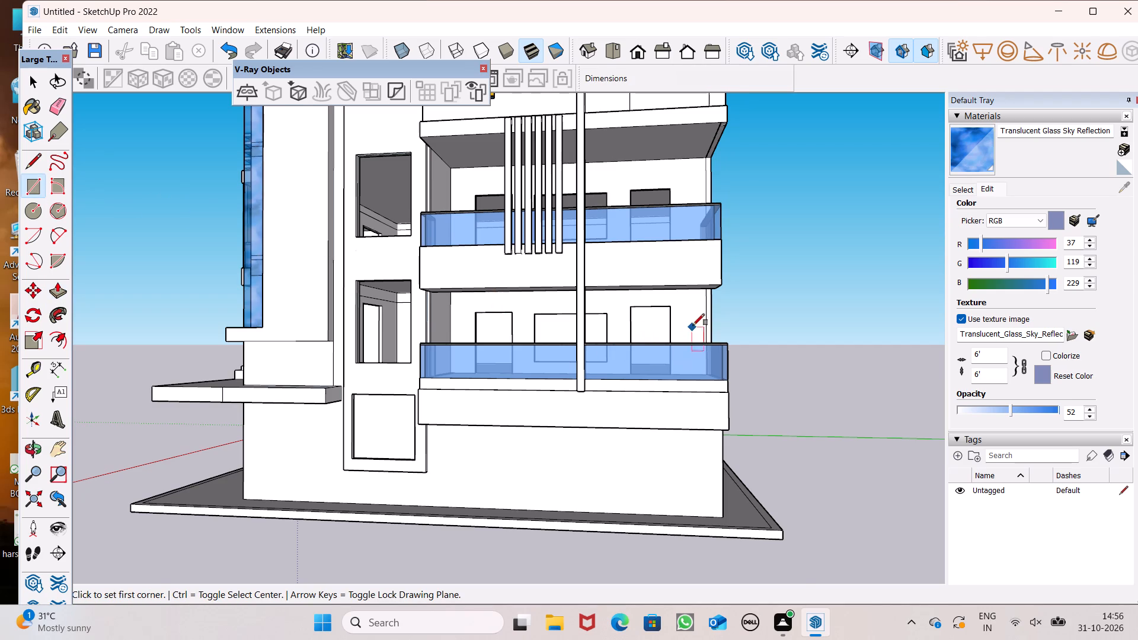
{"action": "scroll", "coordinate": [693, 322], "scroll_direction": "up", "scroll_amount": 6}
{"action": "scroll", "coordinate": [646, 255], "scroll_direction": "down", "scroll_amount": 4}
{"action": "middle_click_drag", "start_coordinate": [635, 248], "coordinate": [652, 282]}
{"action": "scroll", "coordinate": [652, 282], "scroll_direction": "up", "scroll_amount": 1}
{"action": "scroll", "coordinate": [600, 268], "scroll_direction": "down", "scroll_amount": 1}
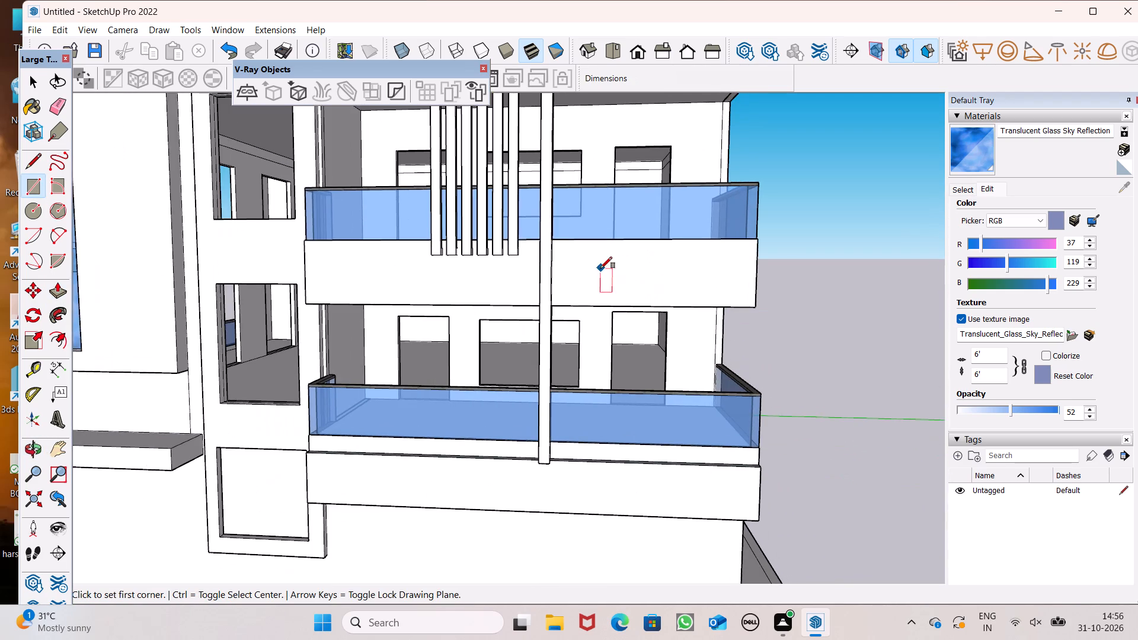
{"action": "scroll", "coordinate": [768, 303], "scroll_direction": "up", "scroll_amount": 6}
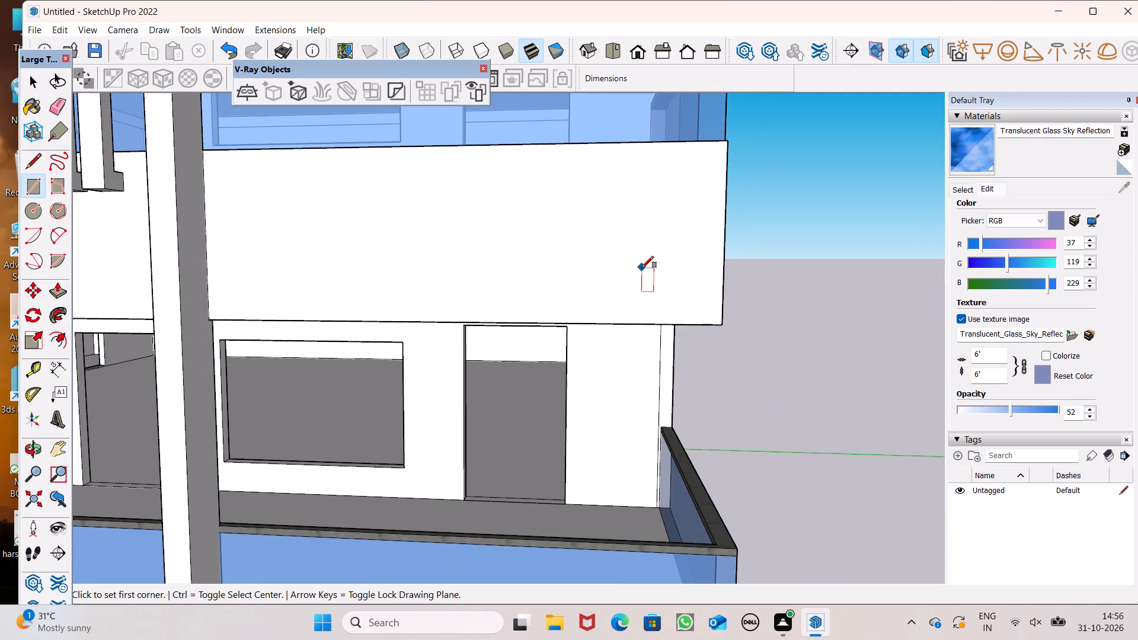
{"action": "left_click", "coordinate": [642, 268]}
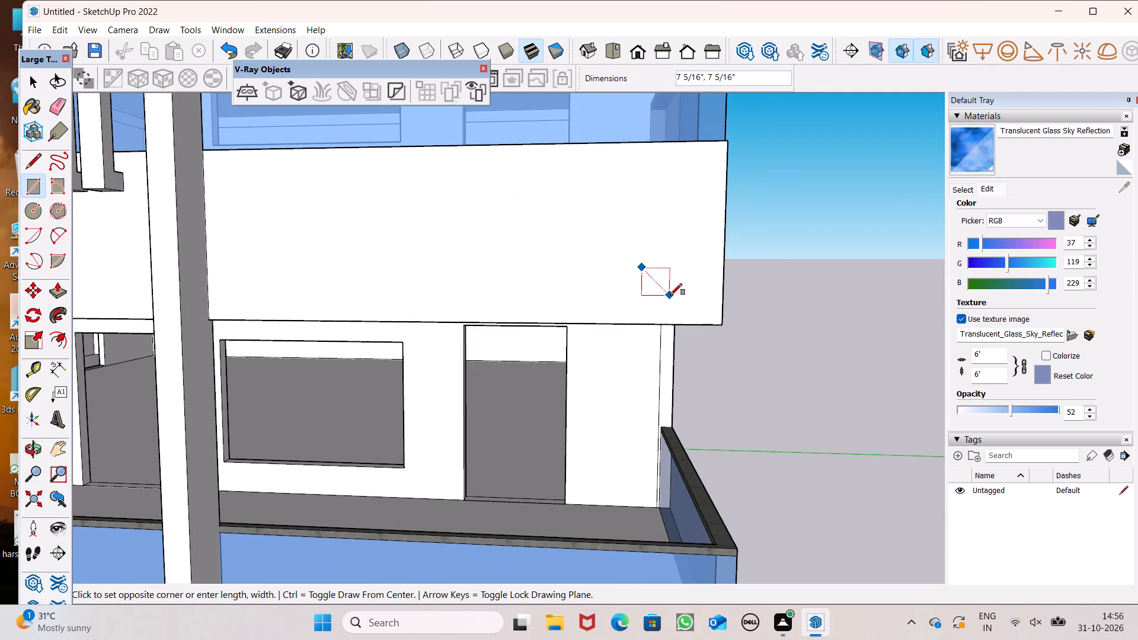
{"action": "left_click", "coordinate": [672, 296]}
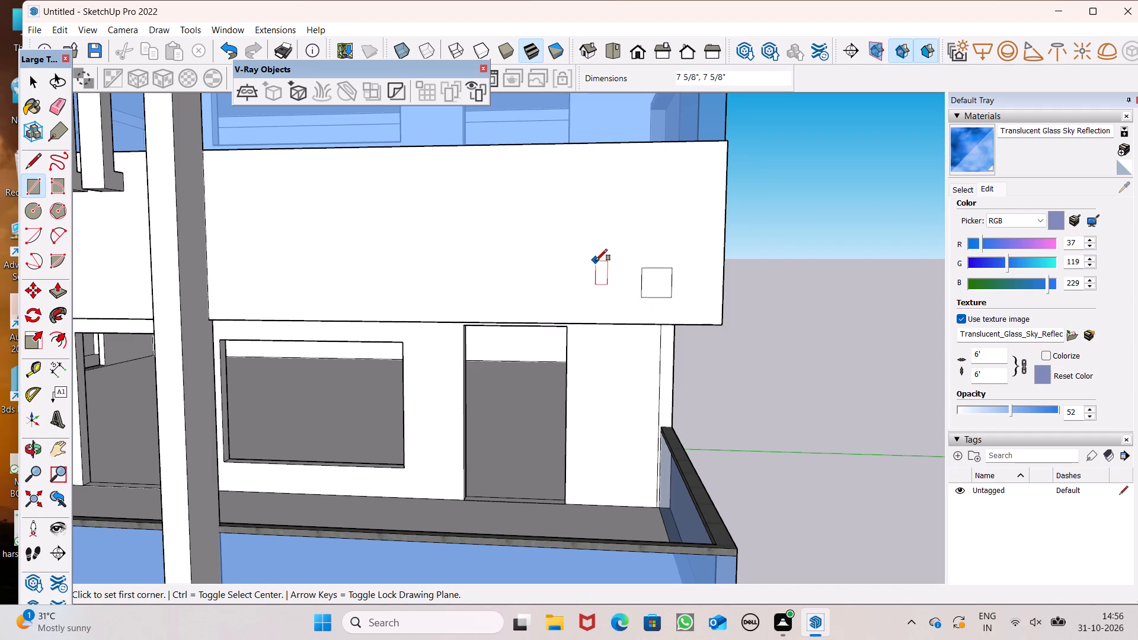
Move the small square about 2 3/16" along the upper balcony's wall toward the post.
{"action": "key", "text": "space"}
{"action": "double_click", "coordinate": [647, 282]}
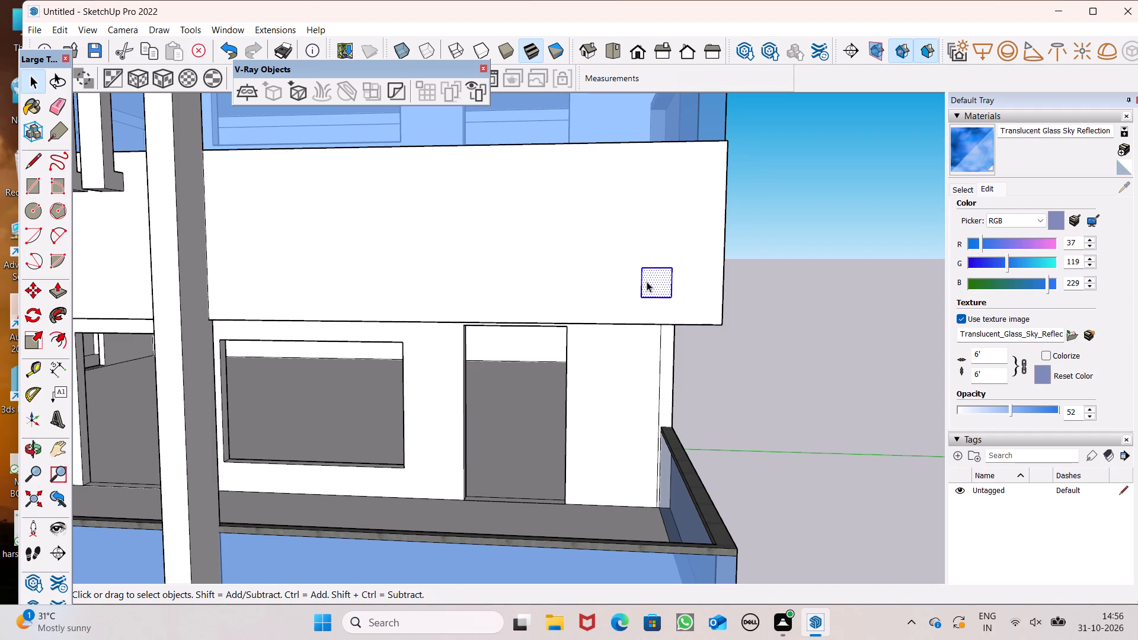
{"action": "key", "text": "m"}
{"action": "key", "text": "Return"}
{"action": "left_click_drag", "start_coordinate": [661, 293], "coordinate": [656, 295]}
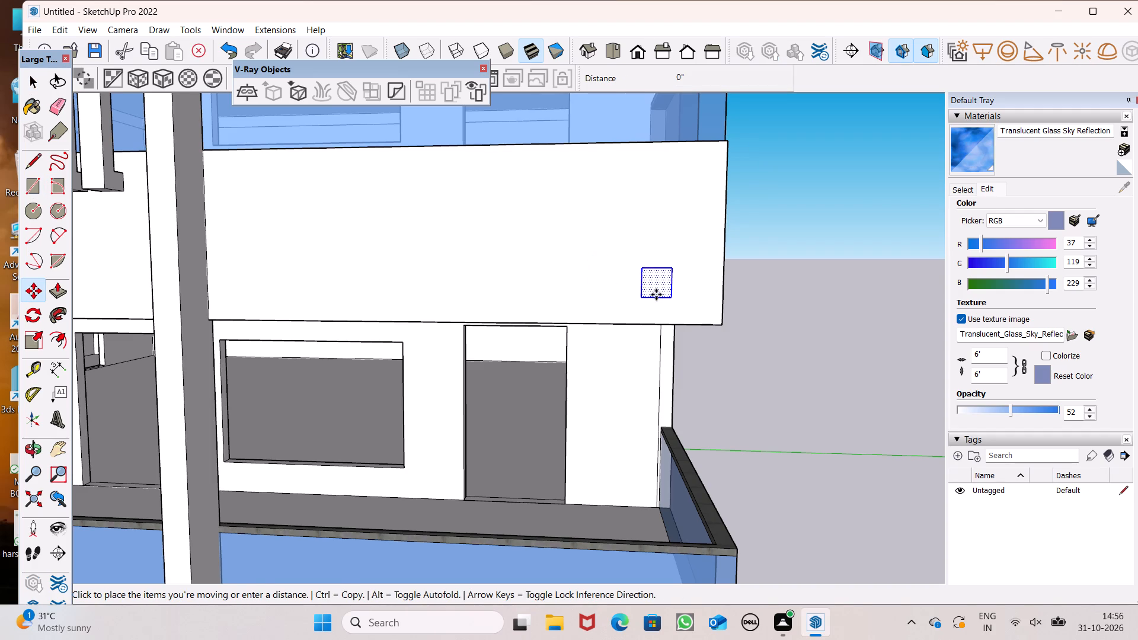
{"action": "left_click_drag", "start_coordinate": [656, 295], "coordinate": [653, 291]}
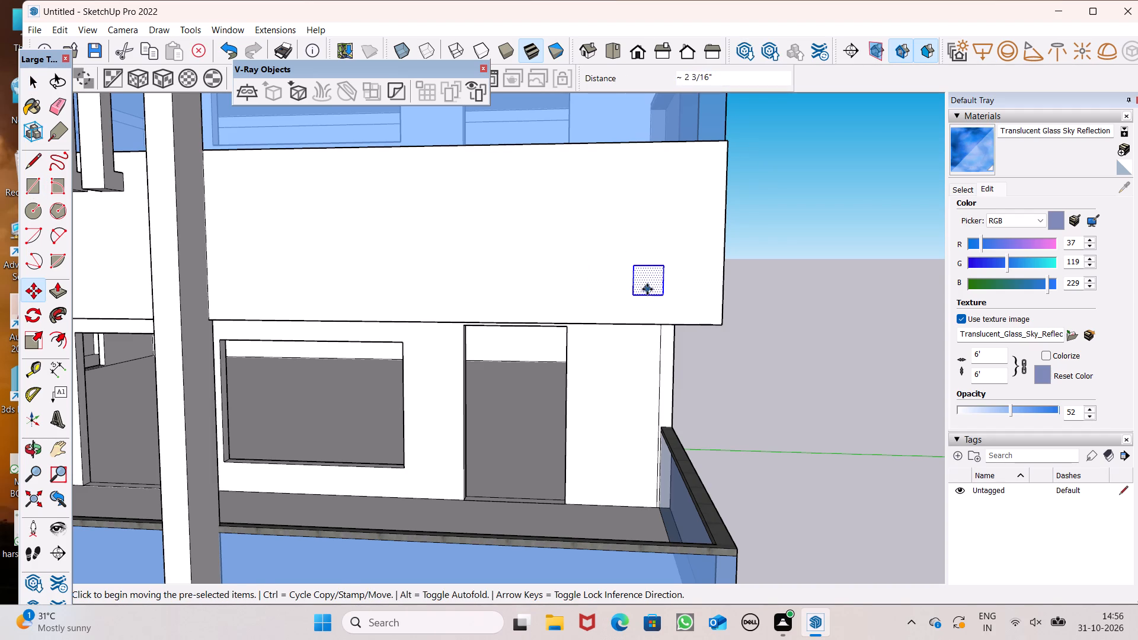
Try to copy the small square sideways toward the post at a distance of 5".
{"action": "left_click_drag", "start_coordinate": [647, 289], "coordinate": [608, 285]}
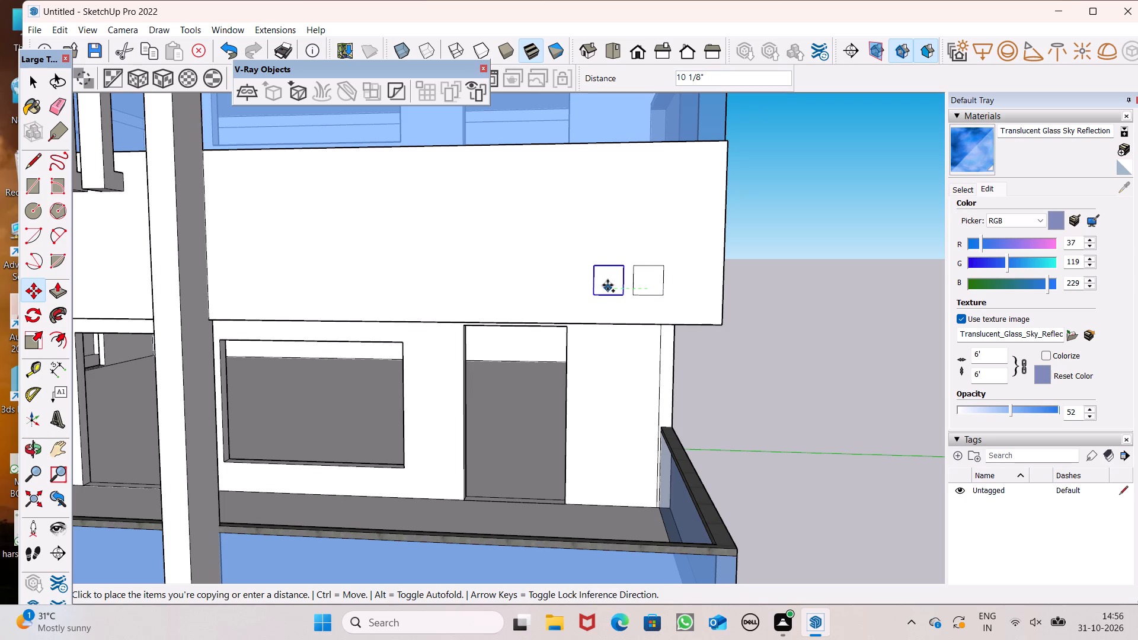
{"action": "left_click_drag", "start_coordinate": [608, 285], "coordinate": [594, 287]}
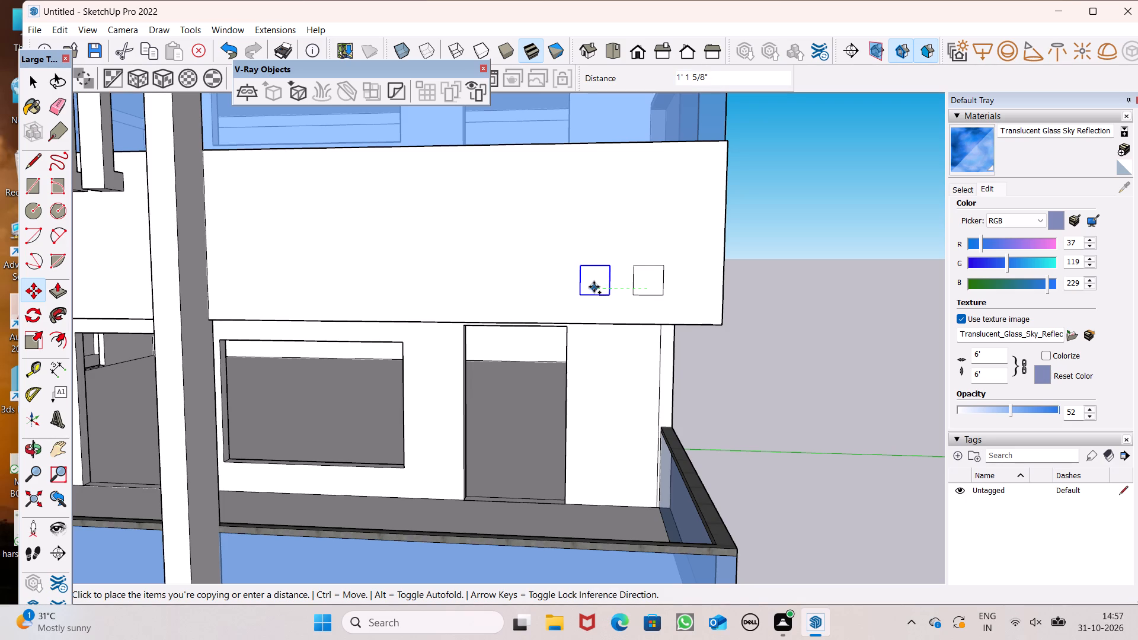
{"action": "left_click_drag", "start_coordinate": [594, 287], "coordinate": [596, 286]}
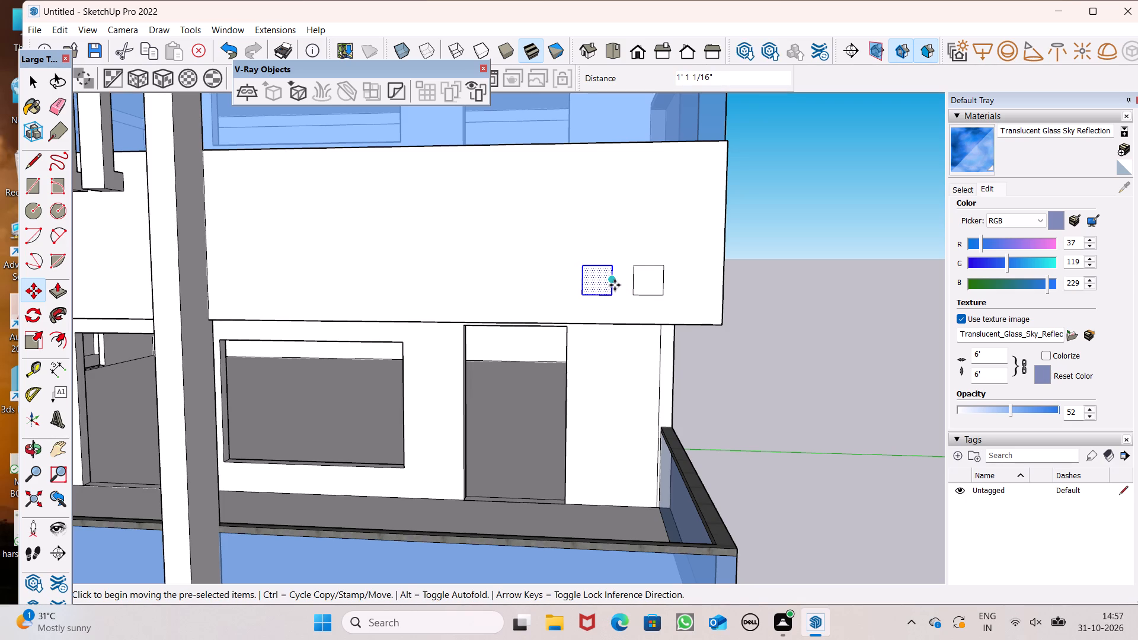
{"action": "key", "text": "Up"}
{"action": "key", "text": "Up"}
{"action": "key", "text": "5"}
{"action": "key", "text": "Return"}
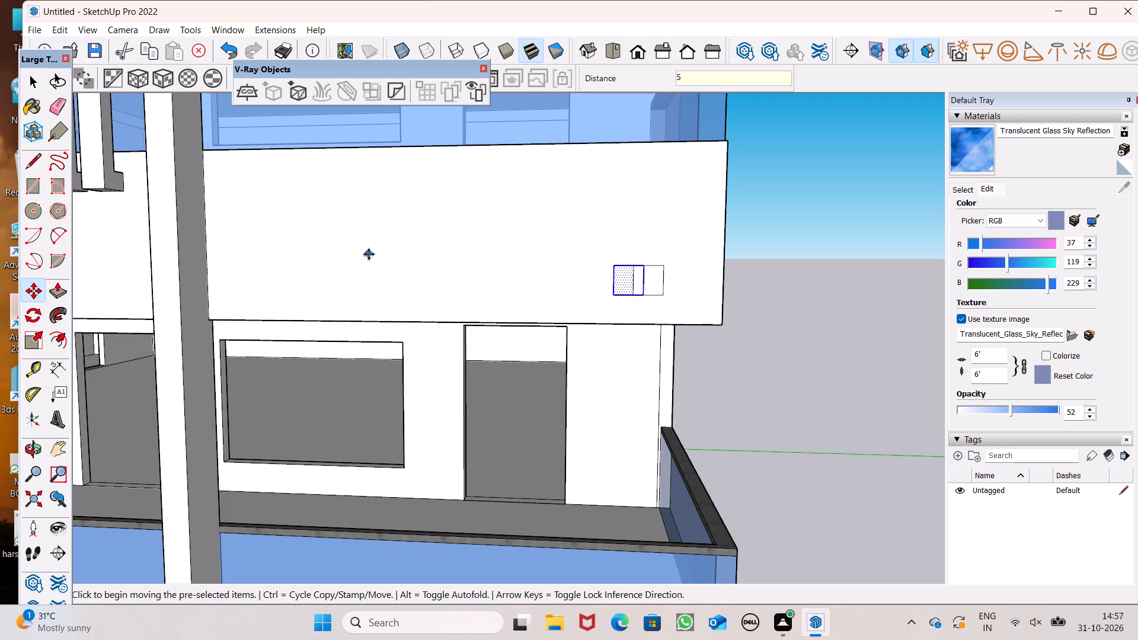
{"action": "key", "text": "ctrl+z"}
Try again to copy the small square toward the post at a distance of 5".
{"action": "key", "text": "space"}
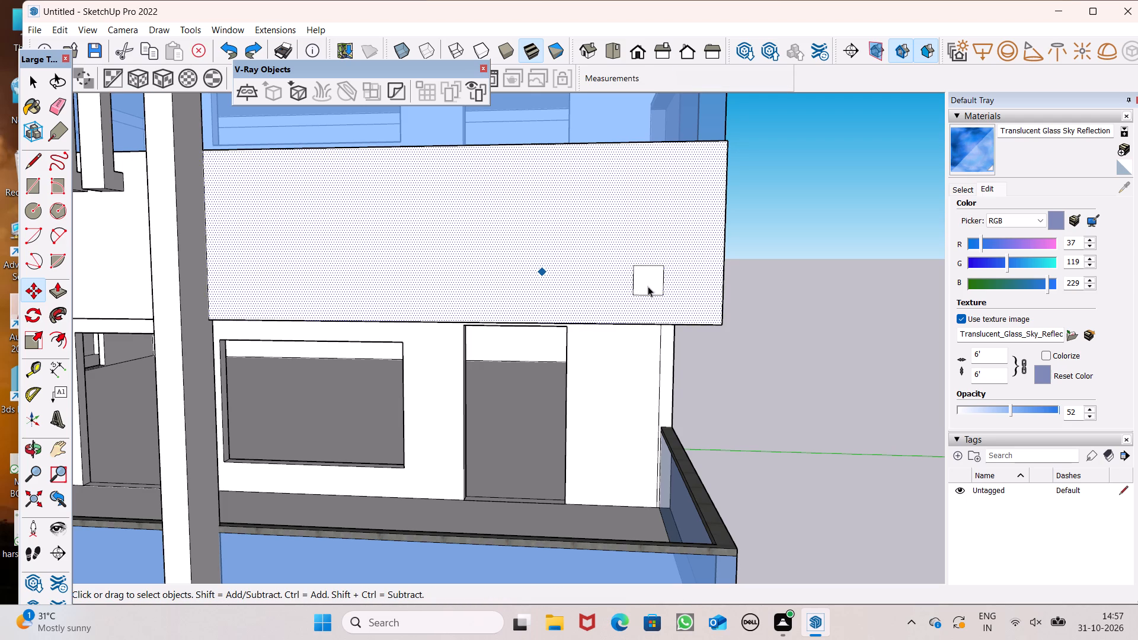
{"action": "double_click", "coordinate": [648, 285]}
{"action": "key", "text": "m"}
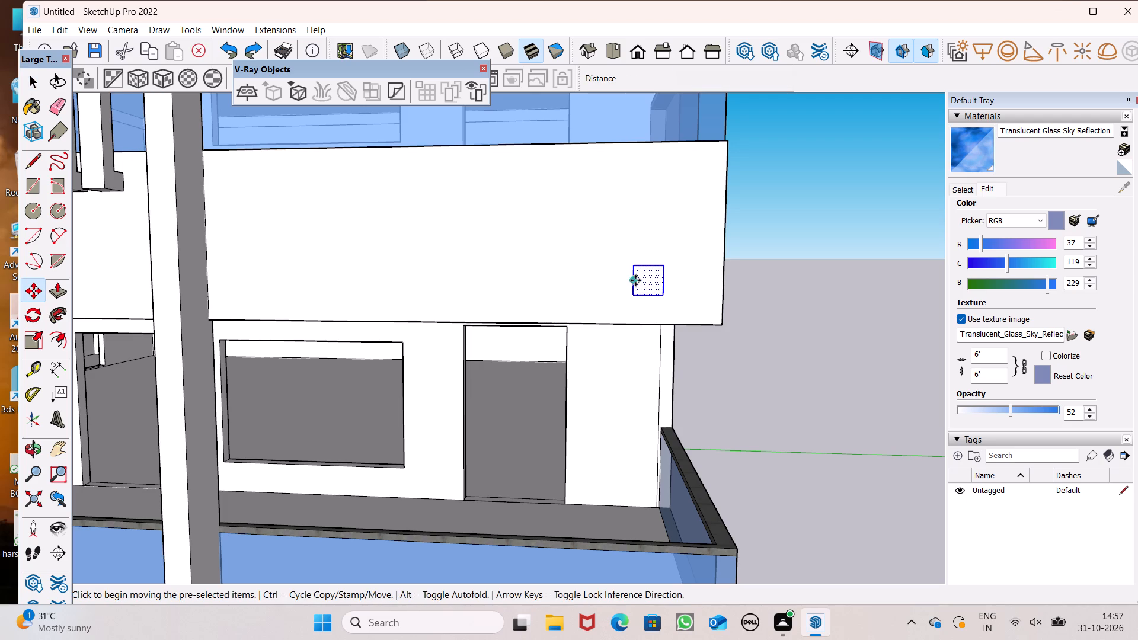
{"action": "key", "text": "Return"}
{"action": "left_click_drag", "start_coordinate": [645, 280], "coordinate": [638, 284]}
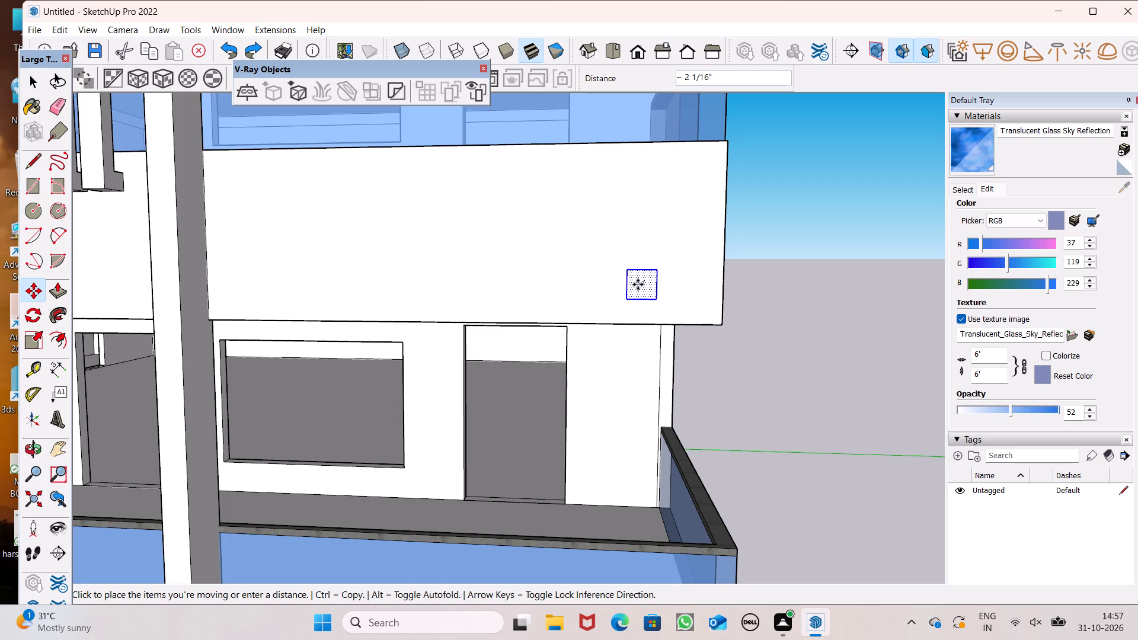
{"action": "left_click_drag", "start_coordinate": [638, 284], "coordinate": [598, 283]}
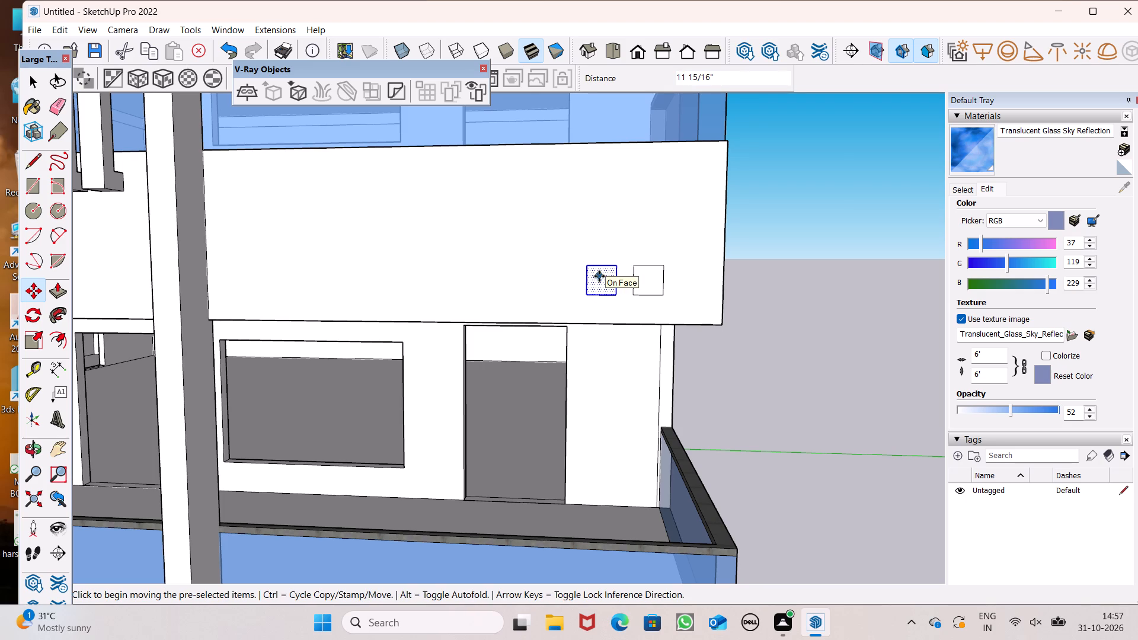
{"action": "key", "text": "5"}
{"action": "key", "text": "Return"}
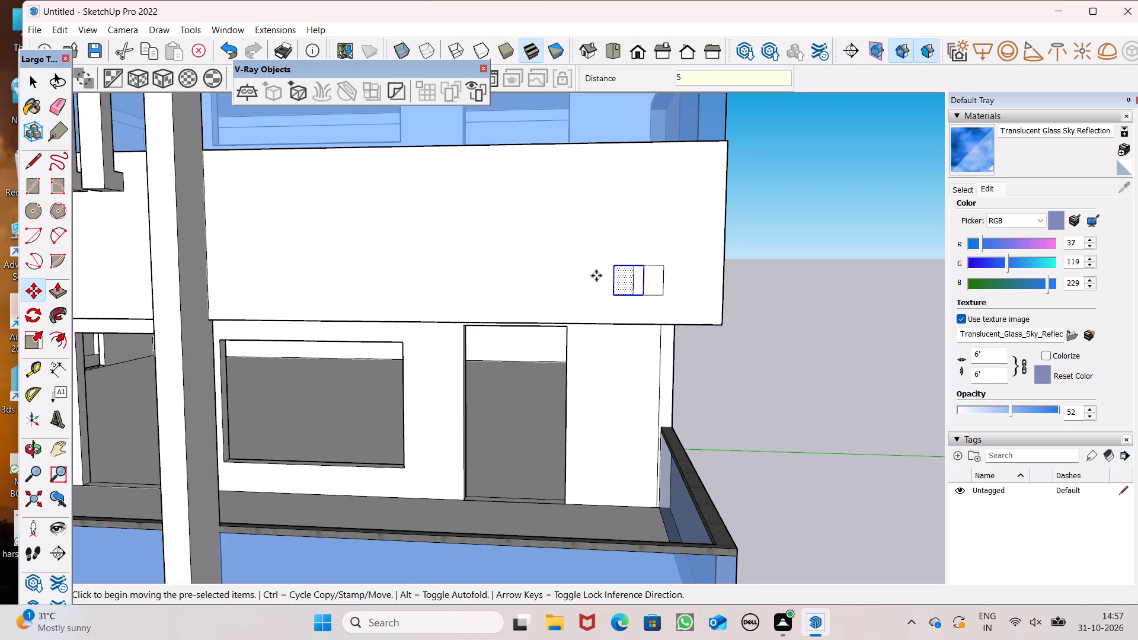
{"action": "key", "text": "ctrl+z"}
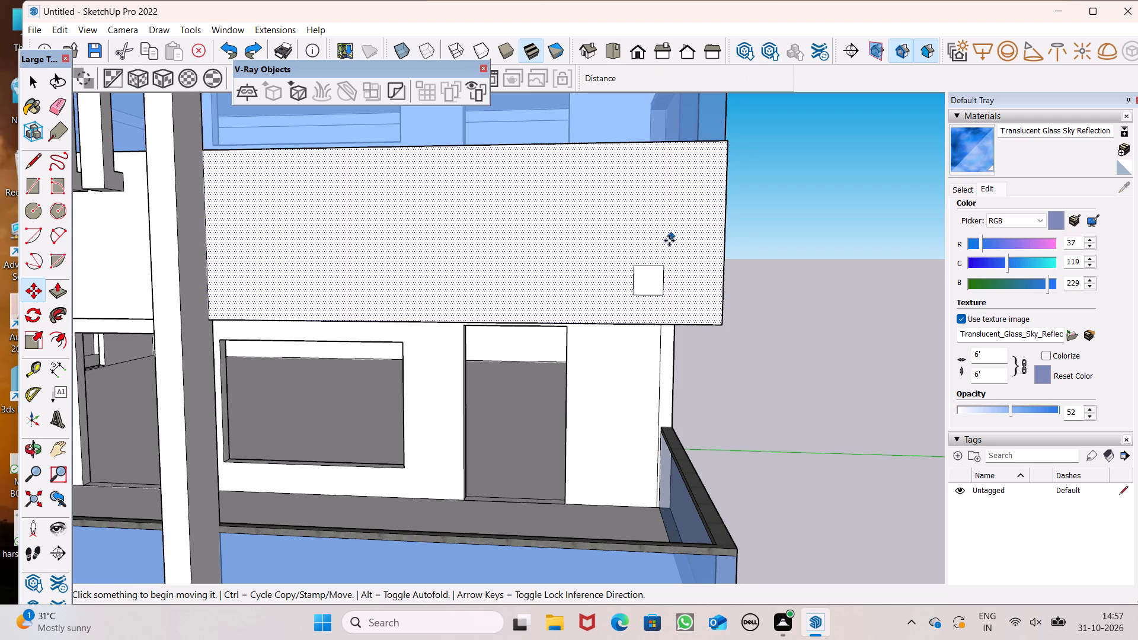
Copy the small square sideways toward the post, making four evenly spaced copies in a row along the balcony wall.
{"action": "key", "text": "space"}
{"action": "double_click", "coordinate": [644, 278]}
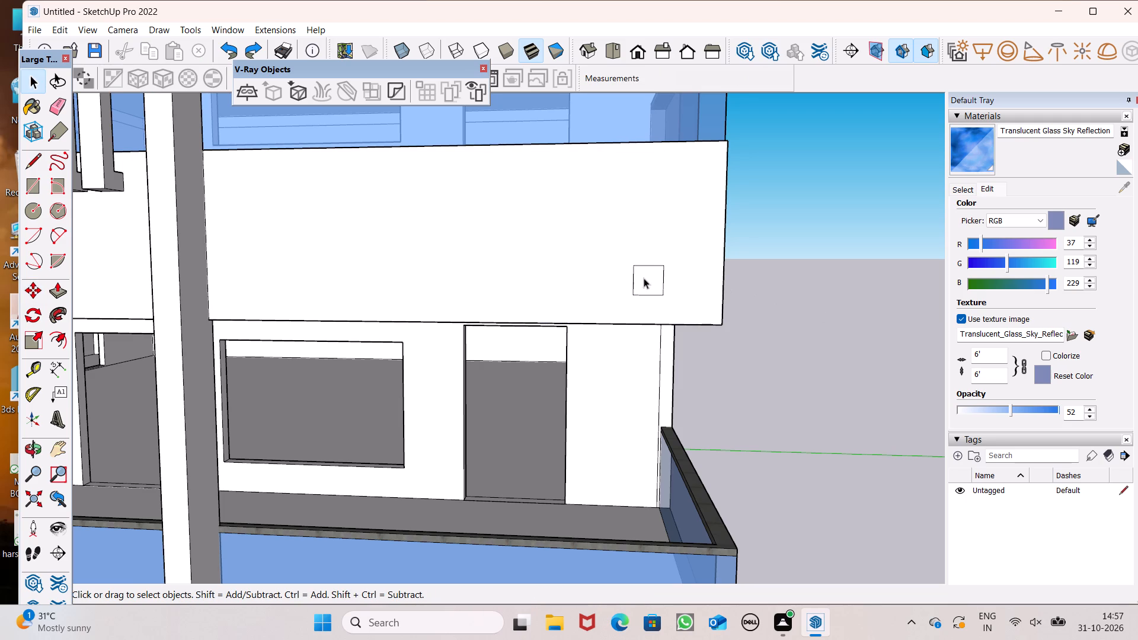
{"action": "key", "text": "m"}
{"action": "key", "text": "Return"}
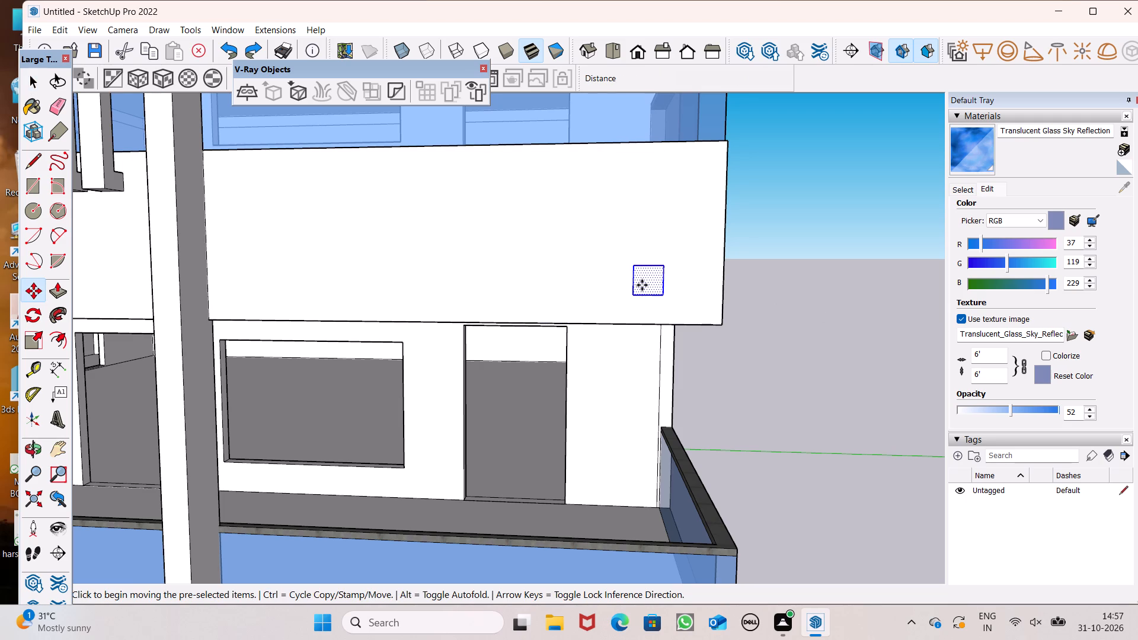
{"action": "left_click_drag", "start_coordinate": [643, 287], "coordinate": [593, 281], "text": "ctrl"}
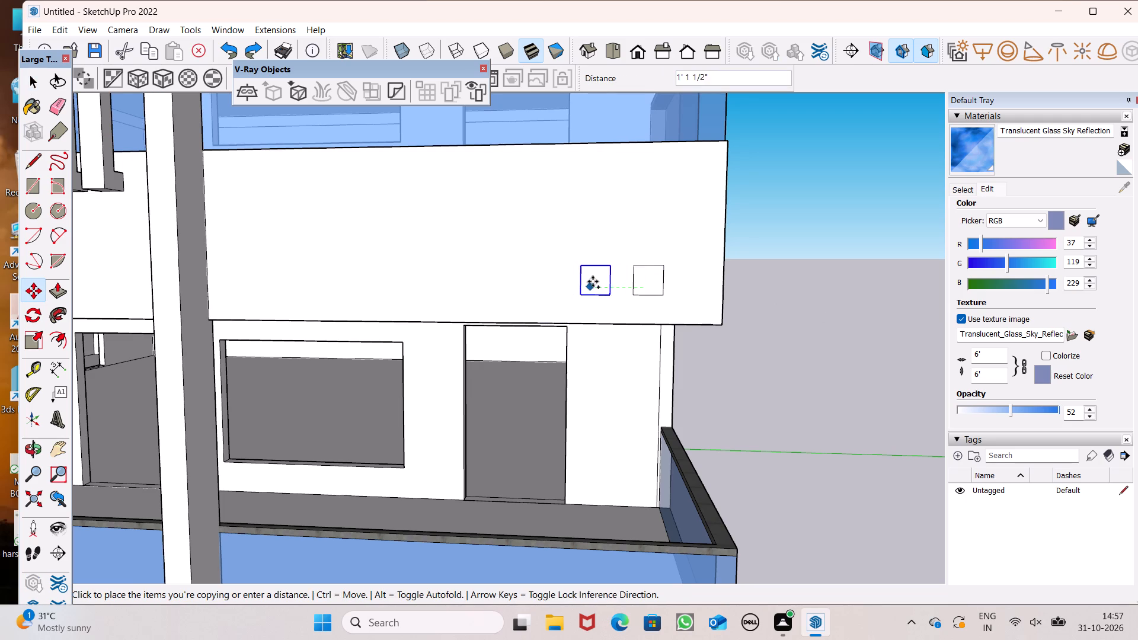
{"action": "left_click_drag", "start_coordinate": [593, 281], "coordinate": [597, 284], "text": "ctrl"}
{"action": "type", "text": "*4"}
{"action": "key", "text": "Return"}
{"action": "key", "text": "space"}
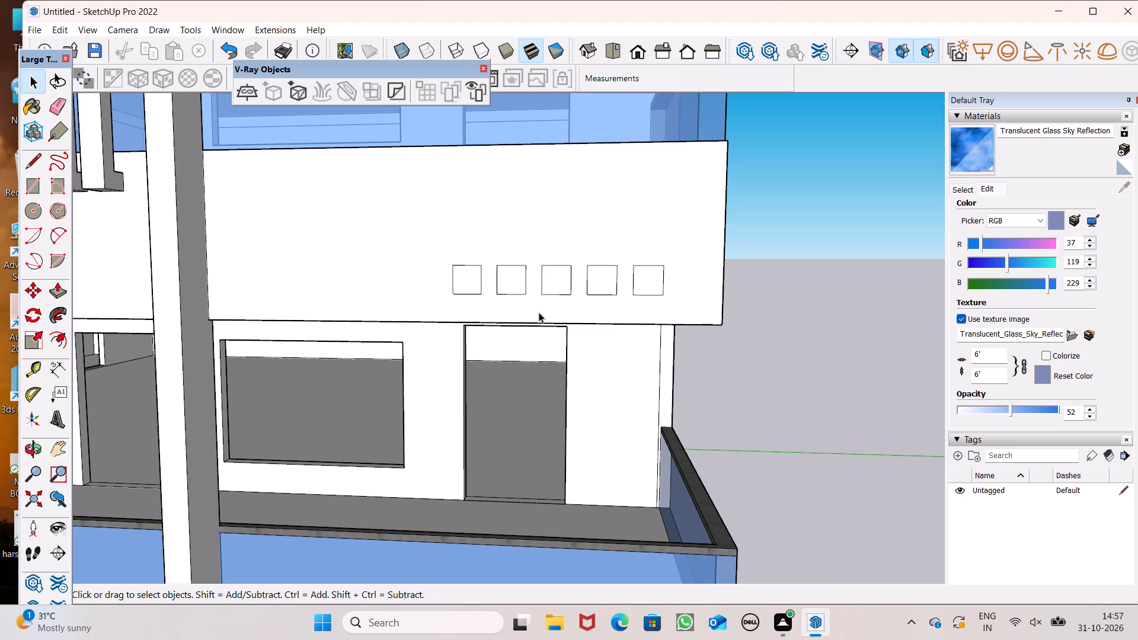
Push/Pull the square nearest the post about 5 1/4" out from the balcony wall.
{"action": "scroll", "coordinate": [548, 266], "scroll_direction": "down", "scroll_amount": 11}
{"action": "middle_click_drag", "start_coordinate": [567, 273], "coordinate": [583, 309]}
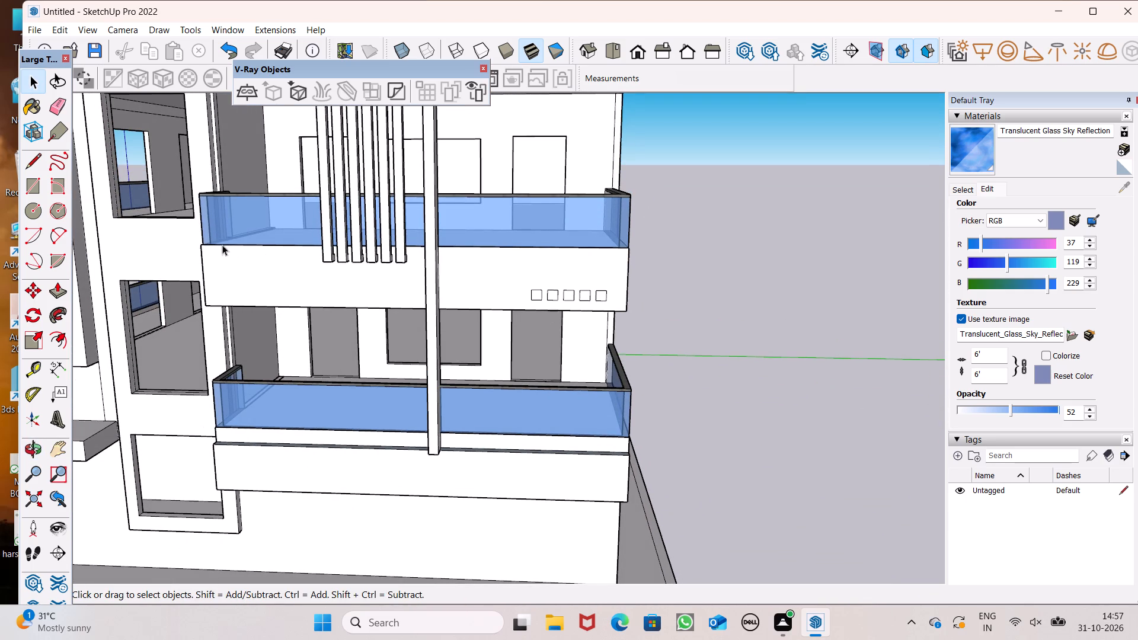
{"action": "left_click", "coordinate": [46, 290]}
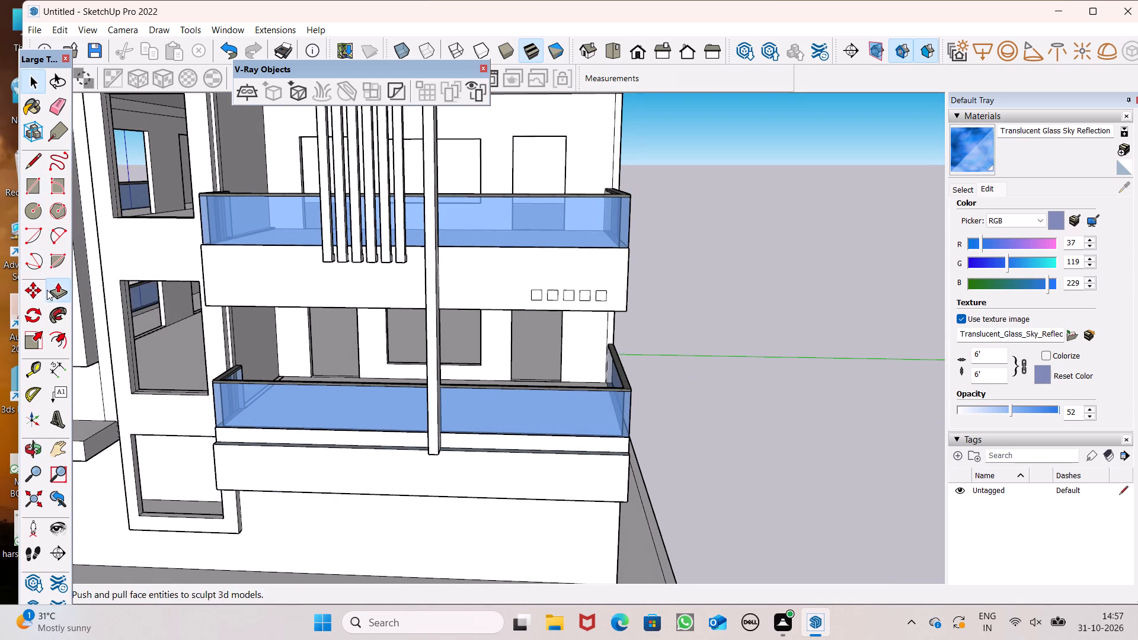
{"action": "scroll", "coordinate": [295, 269], "scroll_direction": "down", "scroll_amount": 3}
{"action": "middle_click_drag", "start_coordinate": [423, 297], "coordinate": [165, 356]}
{"action": "scroll", "coordinate": [264, 320], "scroll_direction": "up", "scroll_amount": 3}
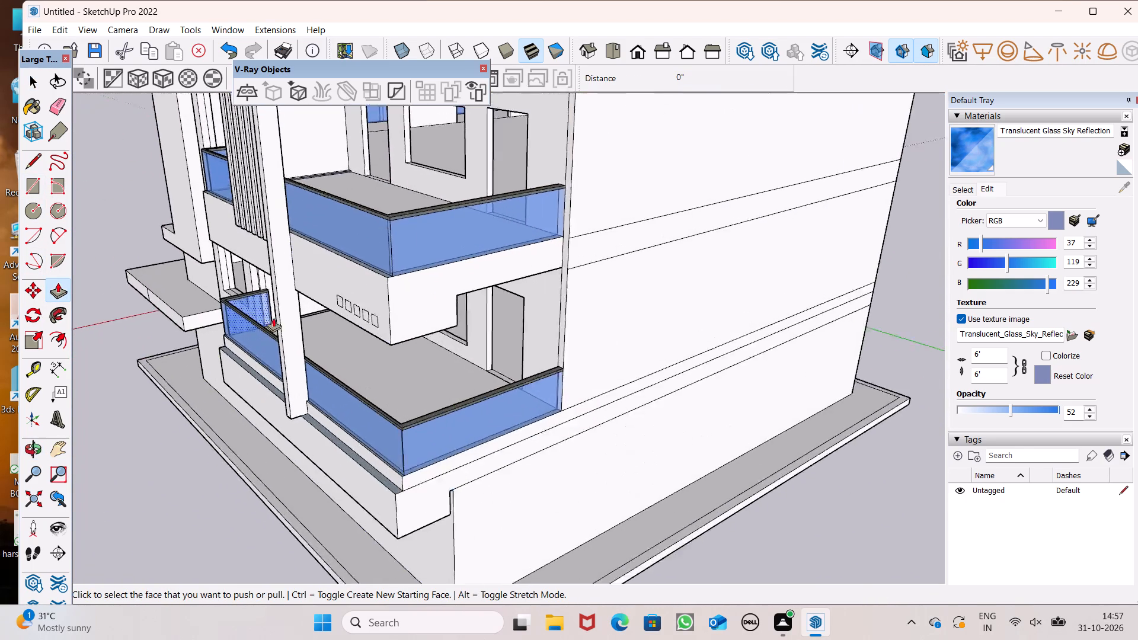
{"action": "scroll", "coordinate": [273, 318], "scroll_direction": "up", "scroll_amount": 5}
{"action": "scroll", "coordinate": [285, 229], "scroll_direction": "down", "scroll_amount": 3}
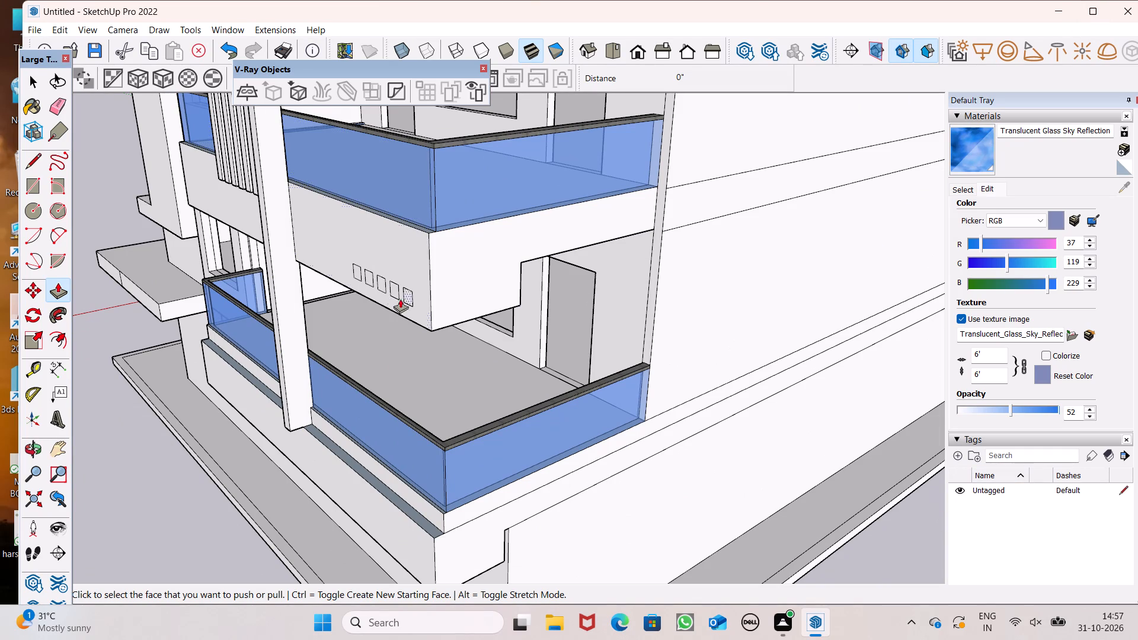
{"action": "scroll", "coordinate": [403, 264], "scroll_direction": "down", "scroll_amount": 1}
{"action": "middle_click_drag", "start_coordinate": [406, 285], "coordinate": [400, 323]}
{"action": "scroll", "coordinate": [393, 305], "scroll_direction": "up", "scroll_amount": 6}
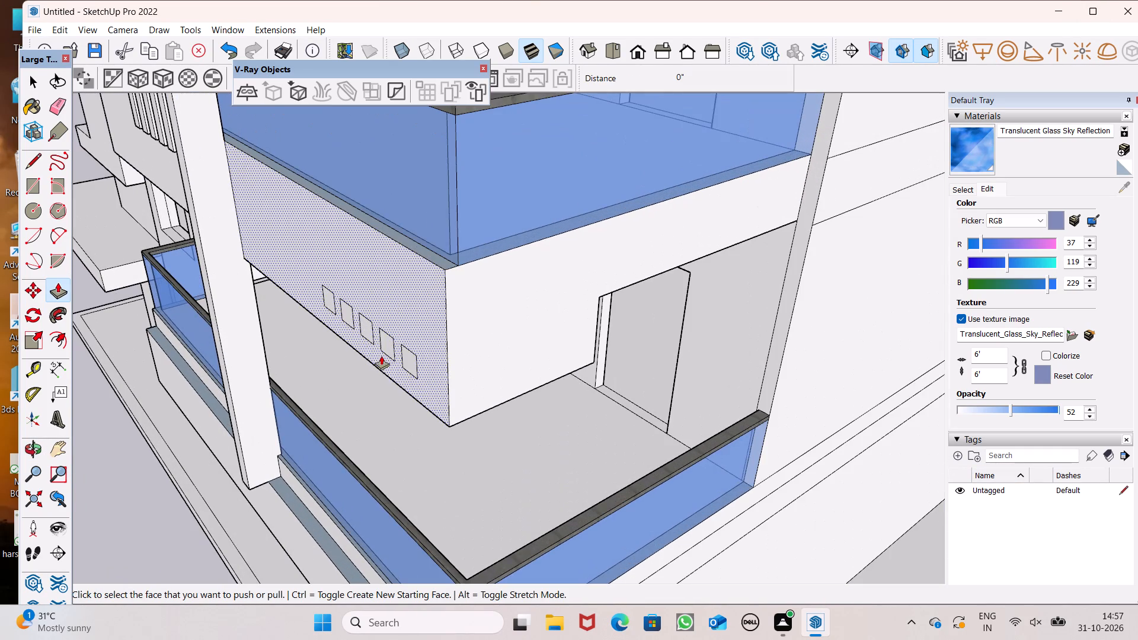
{"action": "scroll", "coordinate": [358, 315], "scroll_direction": "up", "scroll_amount": 4}
{"action": "left_click_drag", "start_coordinate": [315, 296], "coordinate": [302, 313]}
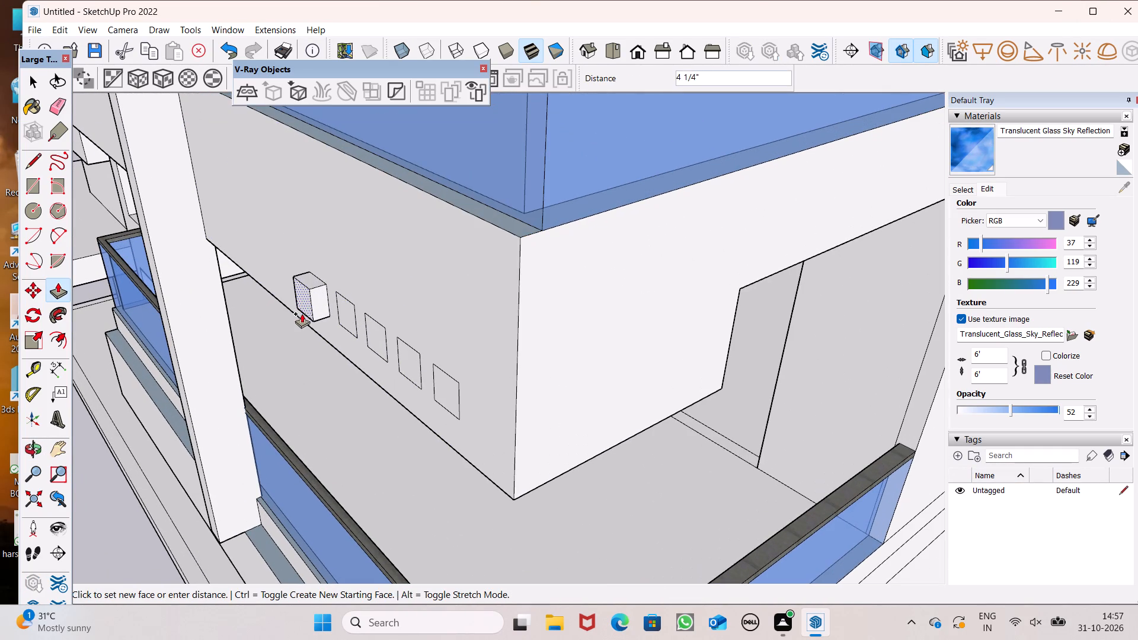
{"action": "left_click_drag", "start_coordinate": [302, 313], "coordinate": [299, 319]}
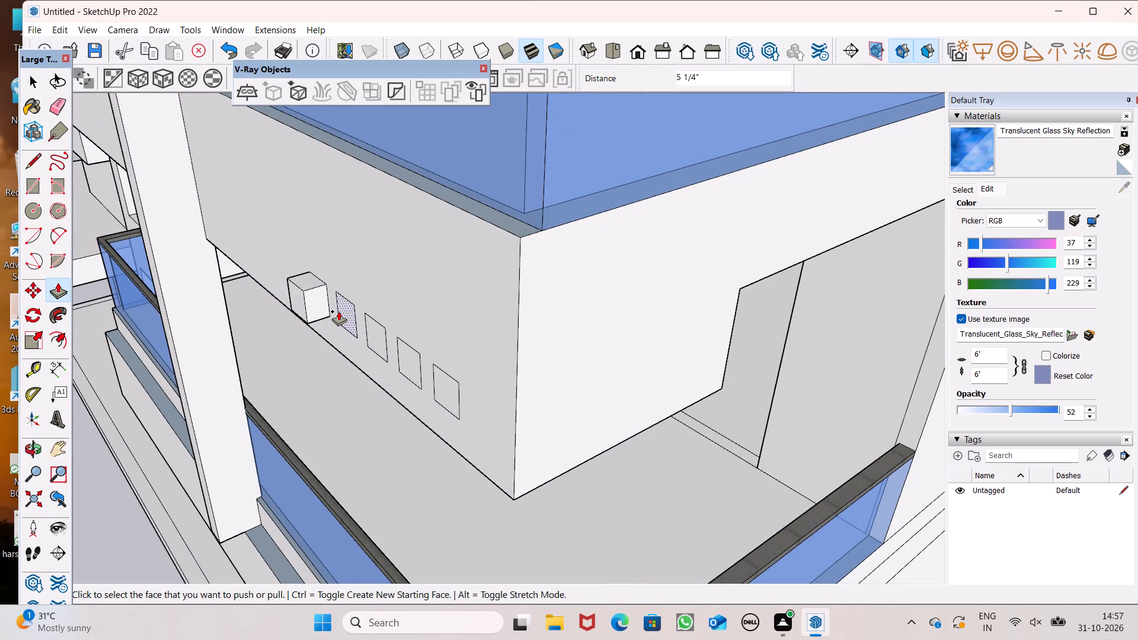
Pull the other four squares out from the wall by 5 1/4" to match the first block.
{"action": "left_click_drag", "start_coordinate": [339, 311], "coordinate": [302, 293]}
{"action": "left_click_drag", "start_coordinate": [368, 334], "coordinate": [369, 333]}
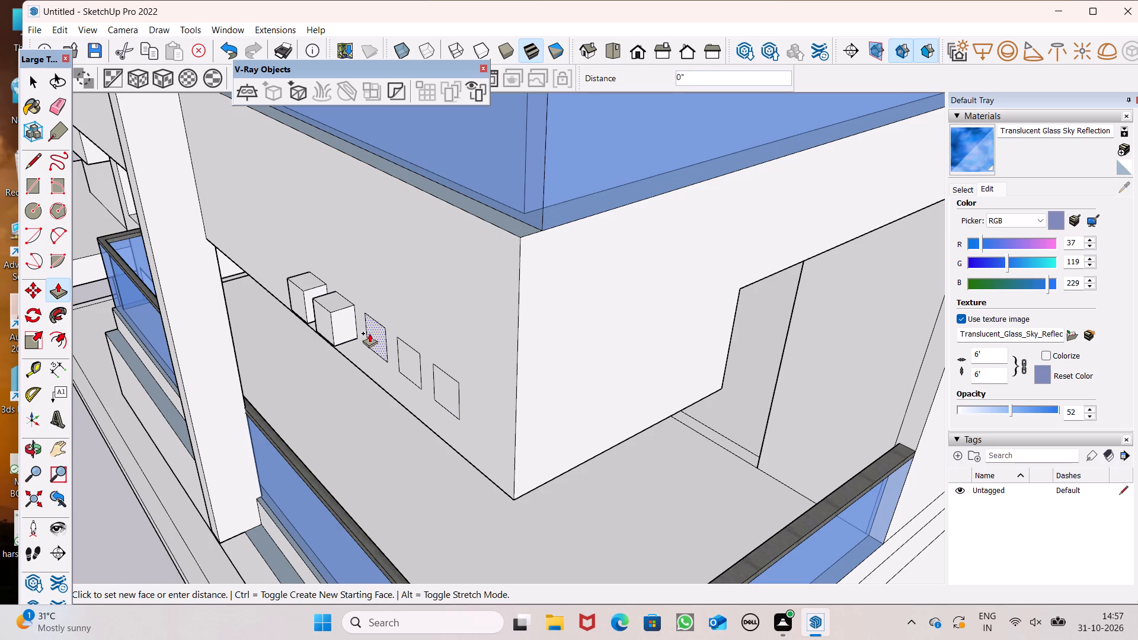
{"action": "left_click_drag", "start_coordinate": [369, 333], "coordinate": [331, 313]}
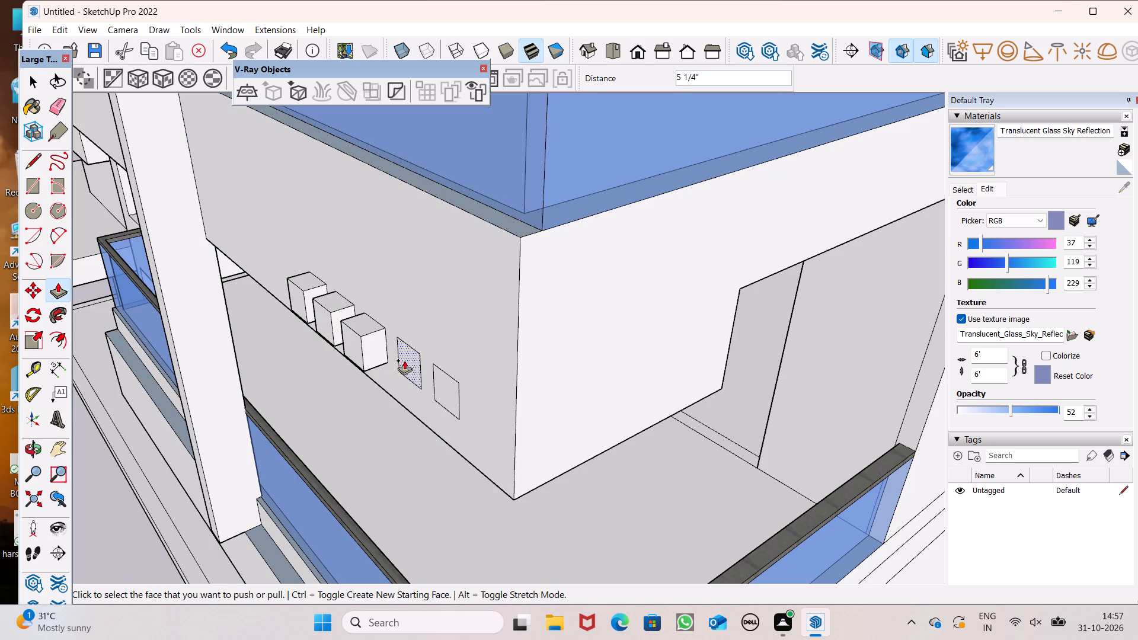
{"action": "left_click_drag", "start_coordinate": [406, 358], "coordinate": [366, 338]}
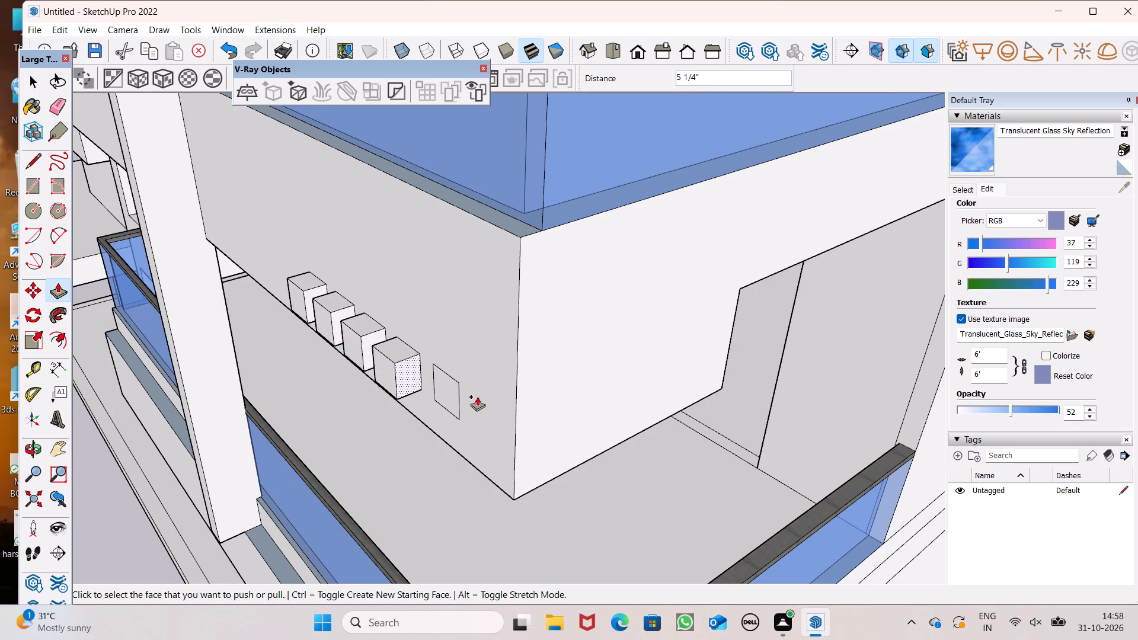
{"action": "left_click_drag", "start_coordinate": [439, 389], "coordinate": [392, 366]}
Draw a horizontal line about 4' 6 7/8" long across the front faces of the five blocks at mid-height.
{"action": "scroll", "coordinate": [413, 405], "scroll_direction": "down", "scroll_amount": 4}
{"action": "middle_click_drag", "start_coordinate": [413, 415], "coordinate": [626, 310]}
{"action": "scroll", "coordinate": [489, 236], "scroll_direction": "down", "scroll_amount": 2}
{"action": "middle_click_drag", "start_coordinate": [433, 348], "coordinate": [579, 318]}
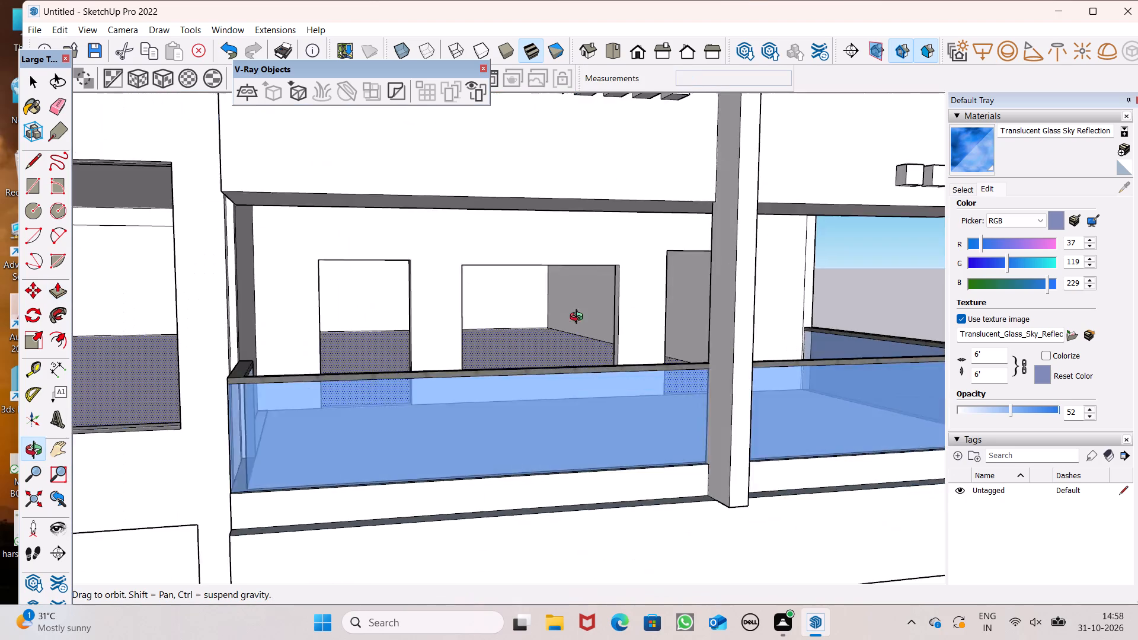
{"action": "middle_click_drag", "start_coordinate": [579, 318], "coordinate": [552, 341]}
{"action": "left_click", "coordinate": [29, 158]}
{"action": "scroll", "coordinate": [4, 209], "scroll_direction": "down", "scroll_amount": 3}
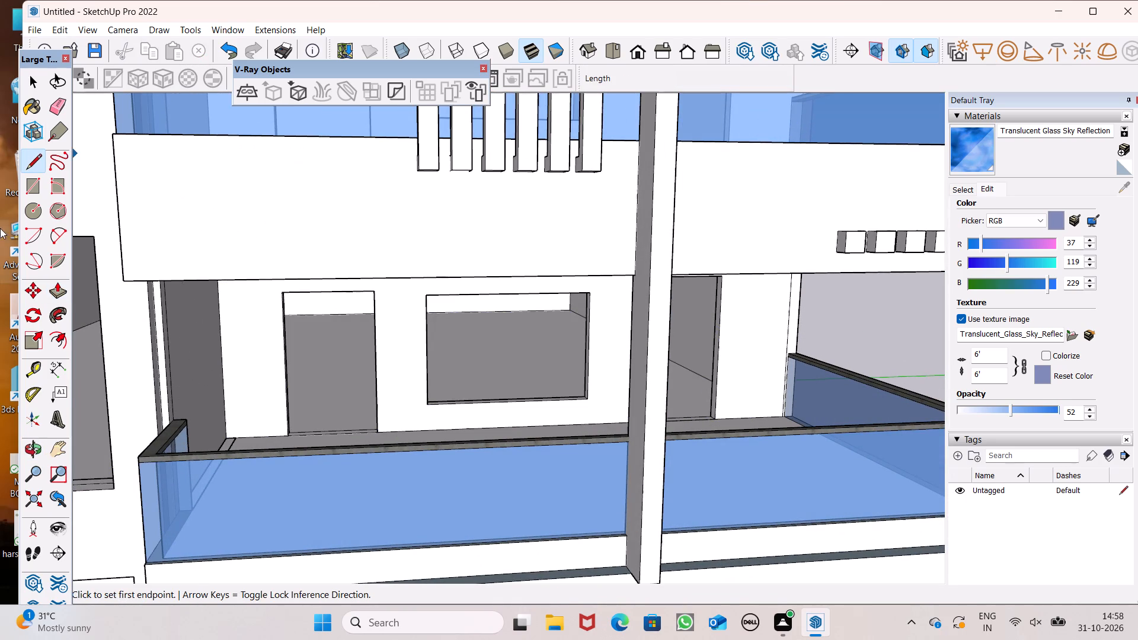
{"action": "scroll", "coordinate": [0, 228], "scroll_direction": "down", "scroll_amount": 4}
{"action": "scroll", "coordinate": [583, 299], "scroll_direction": "up", "scroll_amount": 1}
{"action": "scroll", "coordinate": [204, 337], "scroll_direction": "down", "scroll_amount": 7}
{"action": "scroll", "coordinate": [650, 268], "scroll_direction": "up", "scroll_amount": 7}
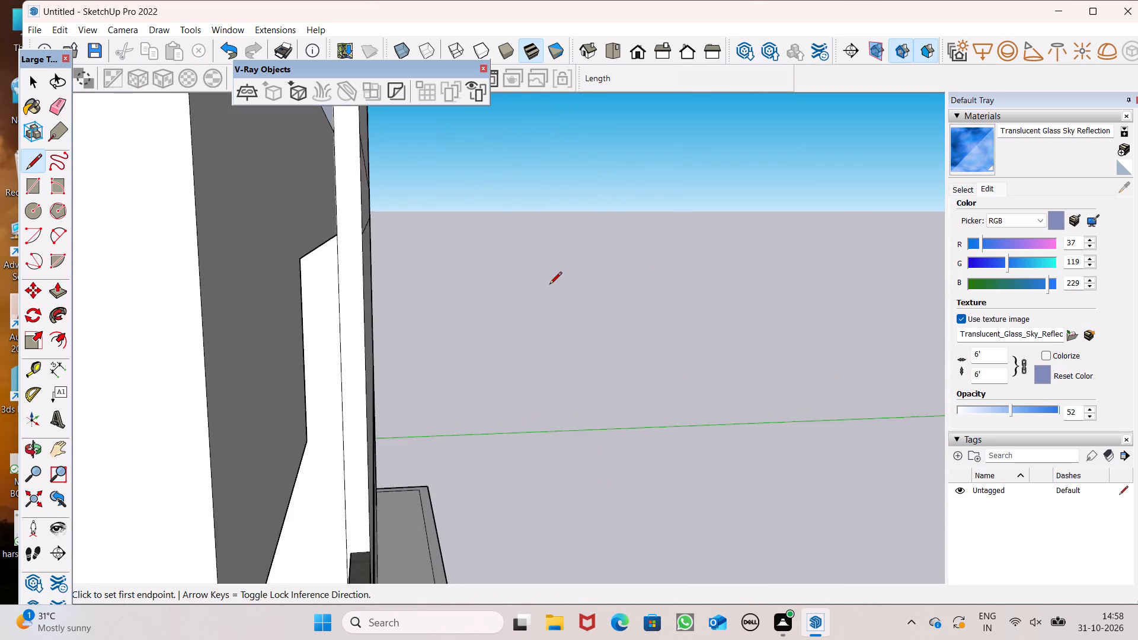
{"action": "scroll", "coordinate": [549, 285], "scroll_direction": "down", "scroll_amount": 6}
{"action": "scroll", "coordinate": [416, 319], "scroll_direction": "up", "scroll_amount": 12}
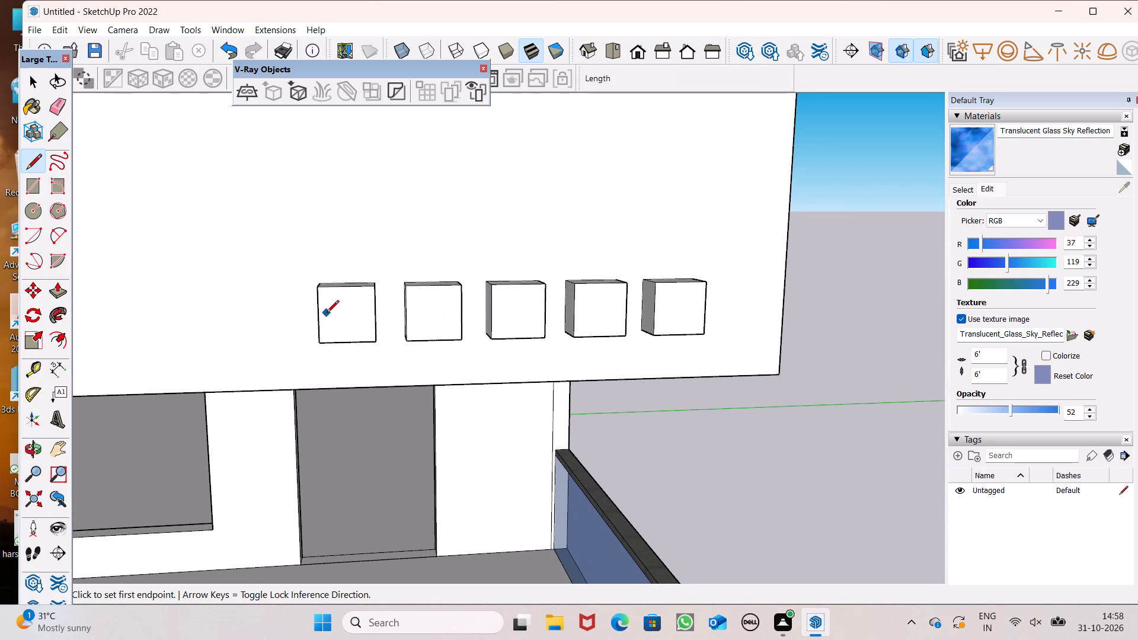
{"action": "left_click_drag", "start_coordinate": [319, 316], "coordinate": [336, 316]}
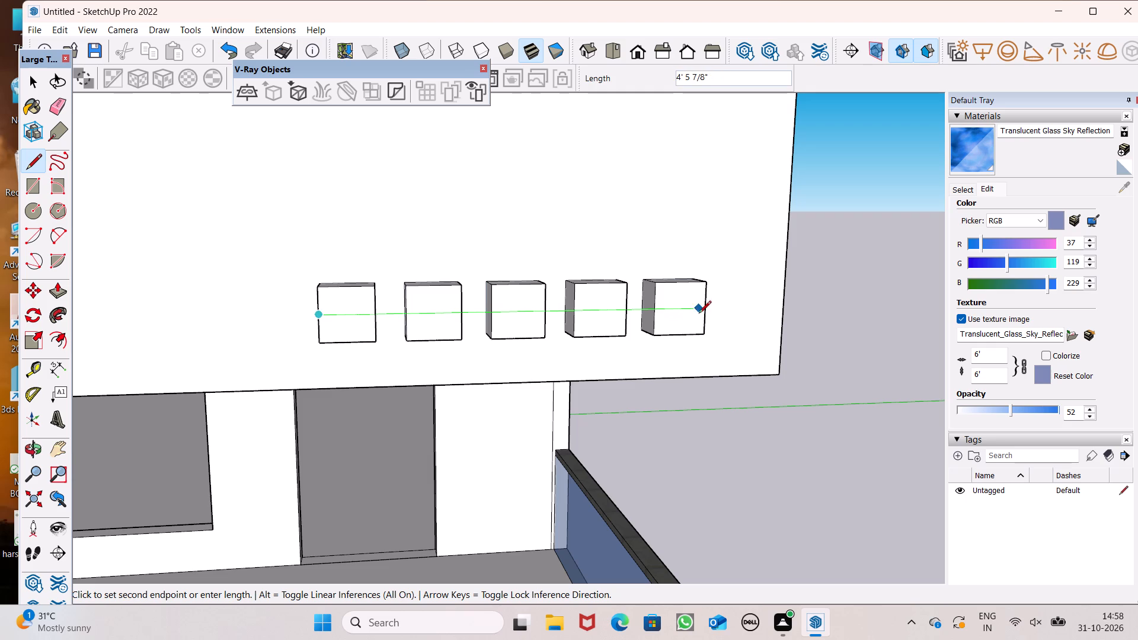
{"action": "left_click", "coordinate": [704, 311]}
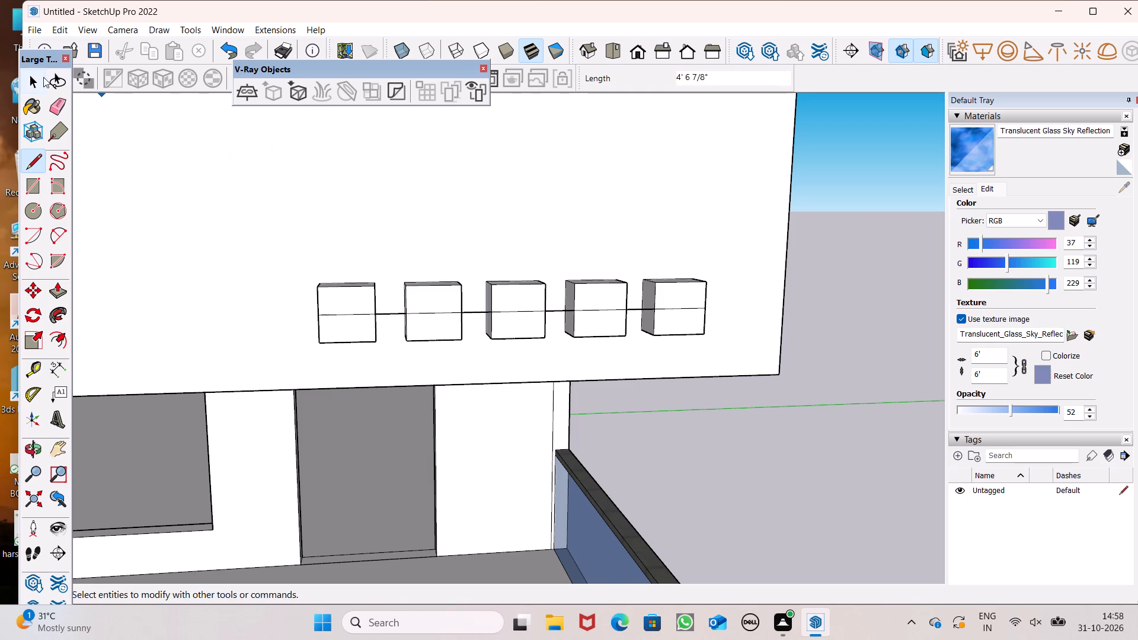
Erase the line segments spanning the gaps between the five blocks, keeping the dividing lines on their faces.
{"action": "left_click", "coordinate": [55, 105]}
{"action": "left_click_drag", "start_coordinate": [392, 316], "coordinate": [394, 305]}
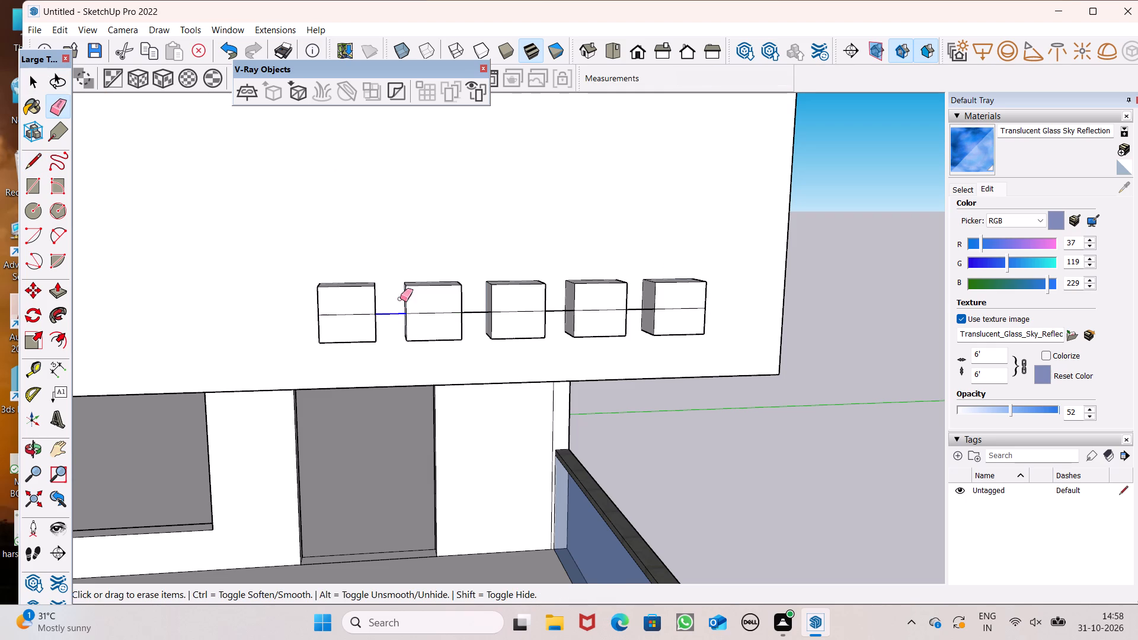
{"action": "left_click_drag", "start_coordinate": [477, 307], "coordinate": [473, 318]}
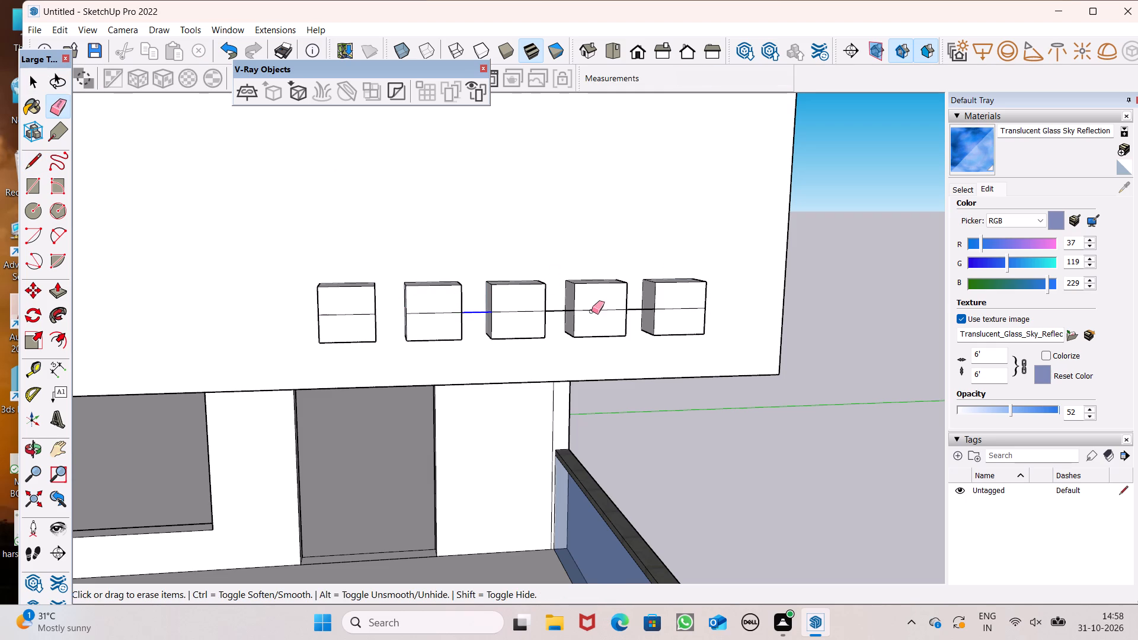
{"action": "left_click", "coordinate": [561, 310]}
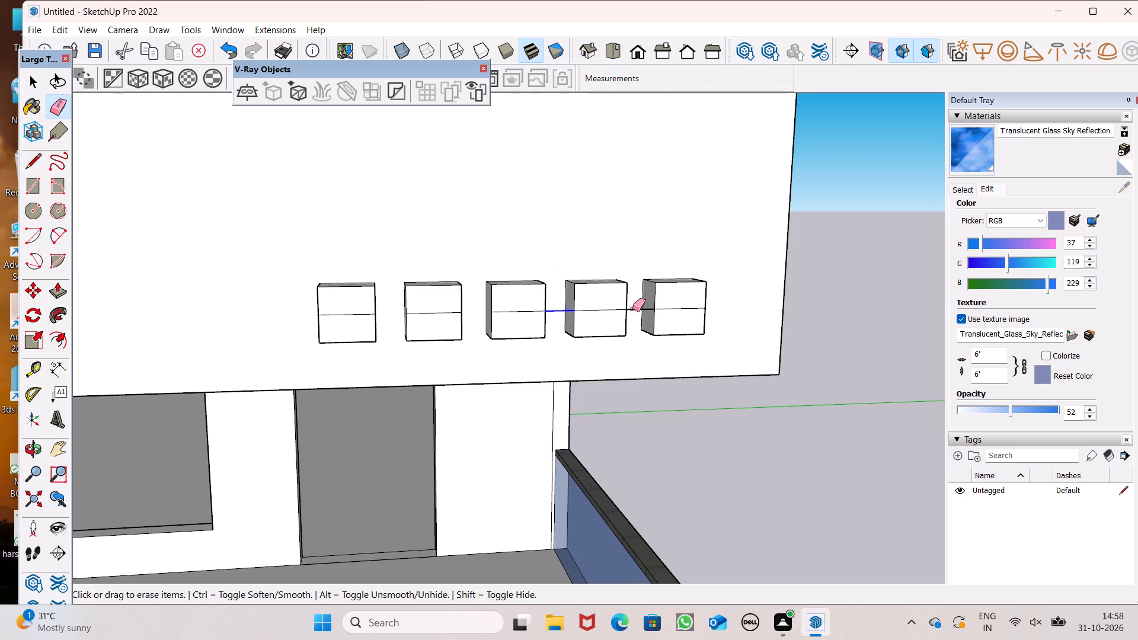
{"action": "left_click", "coordinate": [635, 309]}
Pull the upper half of the front face outward by about 5 13/16" in total on the block nearest the post.
{"action": "left_click", "coordinate": [63, 291]}
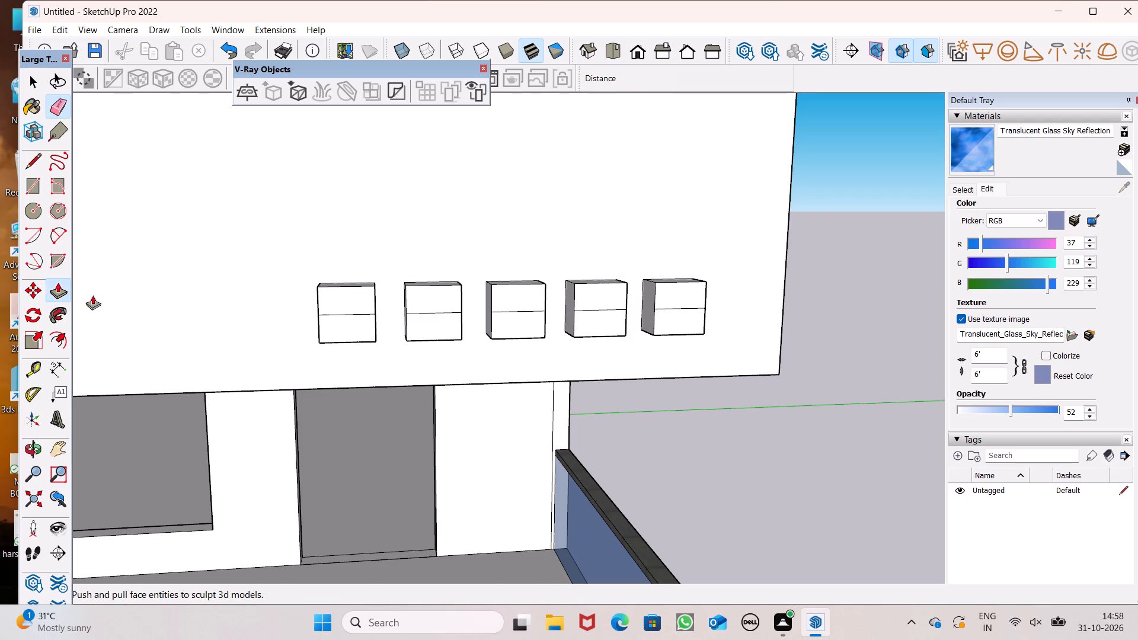
{"action": "middle_click_drag", "start_coordinate": [530, 356], "coordinate": [272, 415]}
{"action": "scroll", "coordinate": [351, 315], "scroll_direction": "up", "scroll_amount": 4}
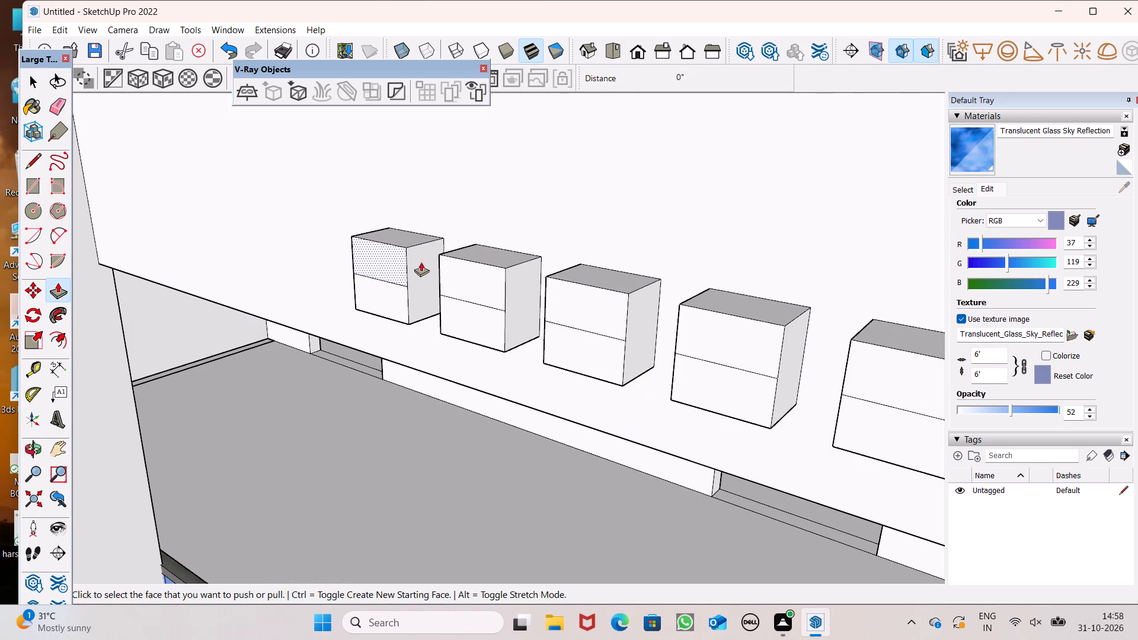
{"action": "left_click_drag", "start_coordinate": [392, 268], "coordinate": [372, 286]}
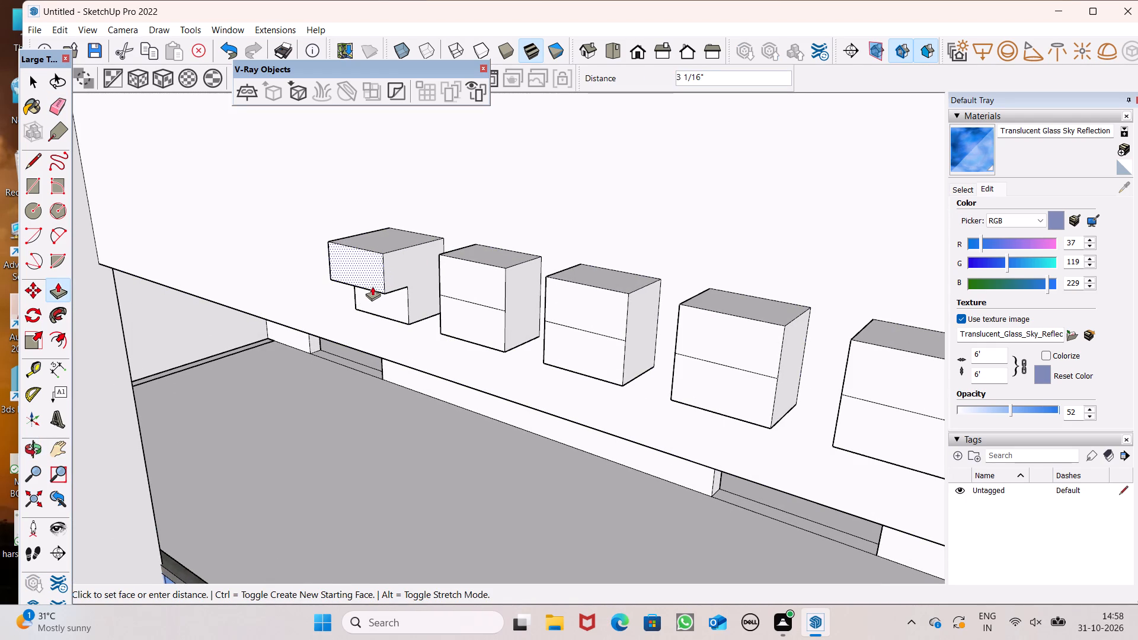
{"action": "left_click_drag", "start_coordinate": [372, 286], "coordinate": [359, 296]}
{"action": "middle_click_drag", "start_coordinate": [476, 353], "coordinate": [384, 363]}
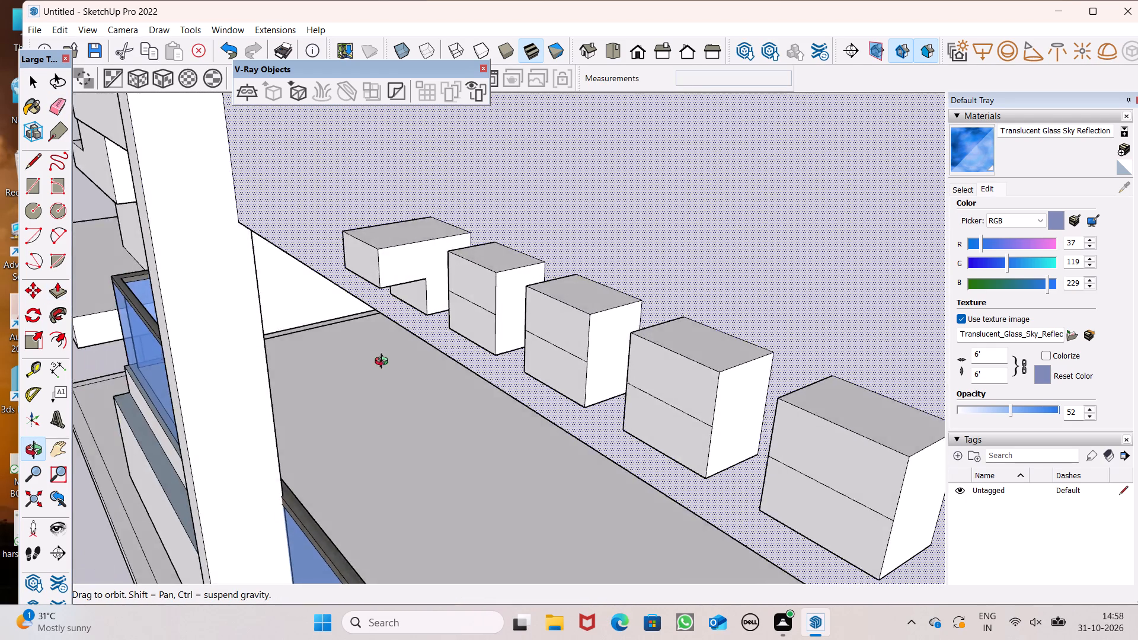
{"action": "middle_click_drag", "start_coordinate": [384, 363], "coordinate": [366, 327]}
{"action": "scroll", "coordinate": [366, 265], "scroll_direction": "up", "scroll_amount": 2}
{"action": "left_click_drag", "start_coordinate": [375, 267], "coordinate": [367, 276]}
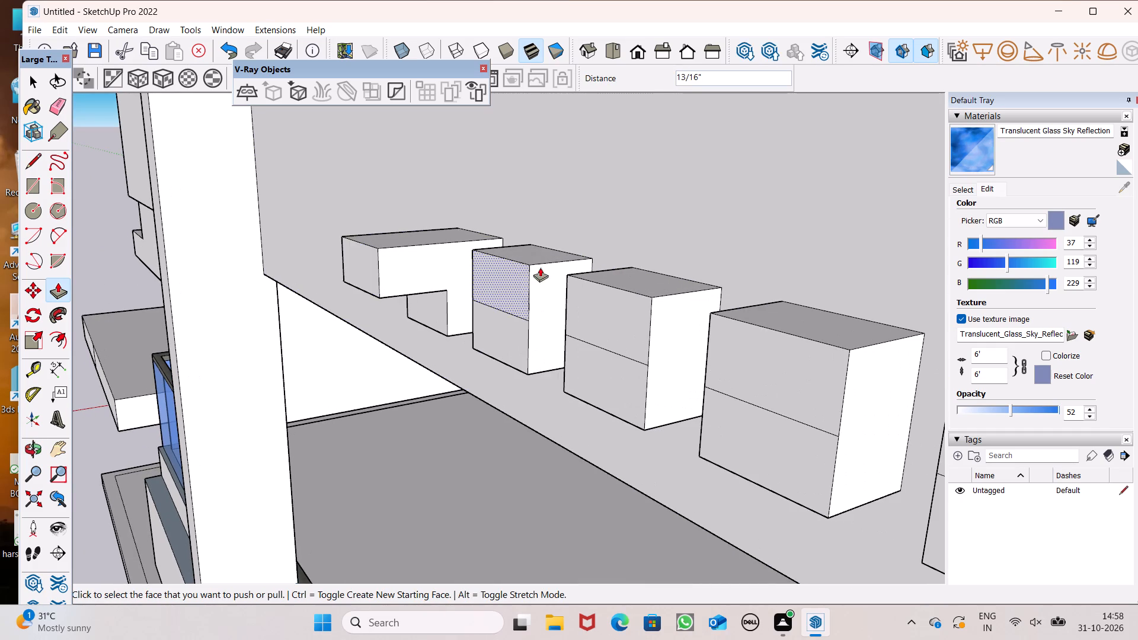
Pull the upper front halves of the other four blocks outward by 5 13/16", level with the first block.
{"action": "left_click_drag", "start_coordinate": [503, 282], "coordinate": [381, 247]}
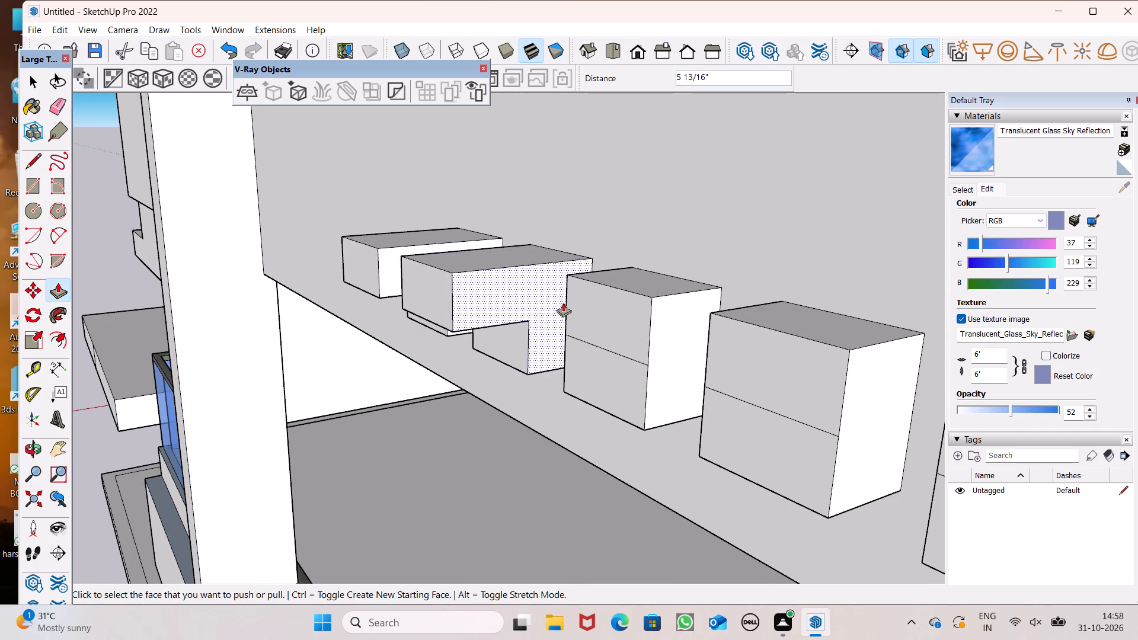
{"action": "left_click_drag", "start_coordinate": [579, 320], "coordinate": [447, 269]}
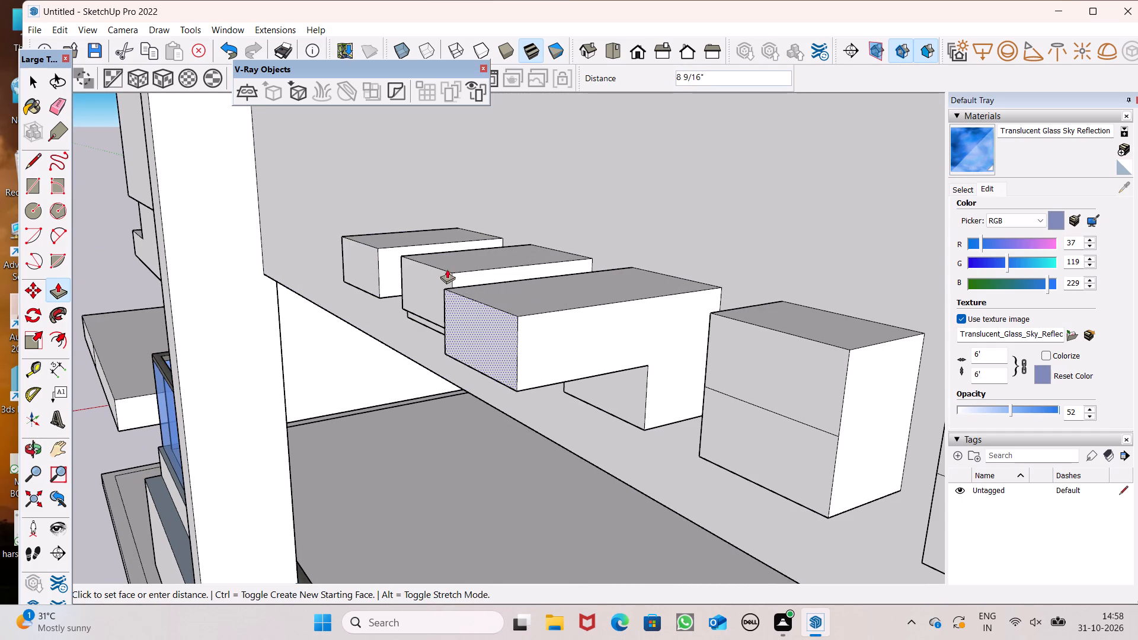
{"action": "left_click_drag", "start_coordinate": [447, 269], "coordinate": [446, 273]}
{"action": "scroll", "coordinate": [437, 251], "scroll_direction": "down", "scroll_amount": 4}
{"action": "scroll", "coordinate": [630, 308], "scroll_direction": "up", "scroll_amount": 3}
{"action": "left_click_drag", "start_coordinate": [611, 309], "coordinate": [580, 309]}
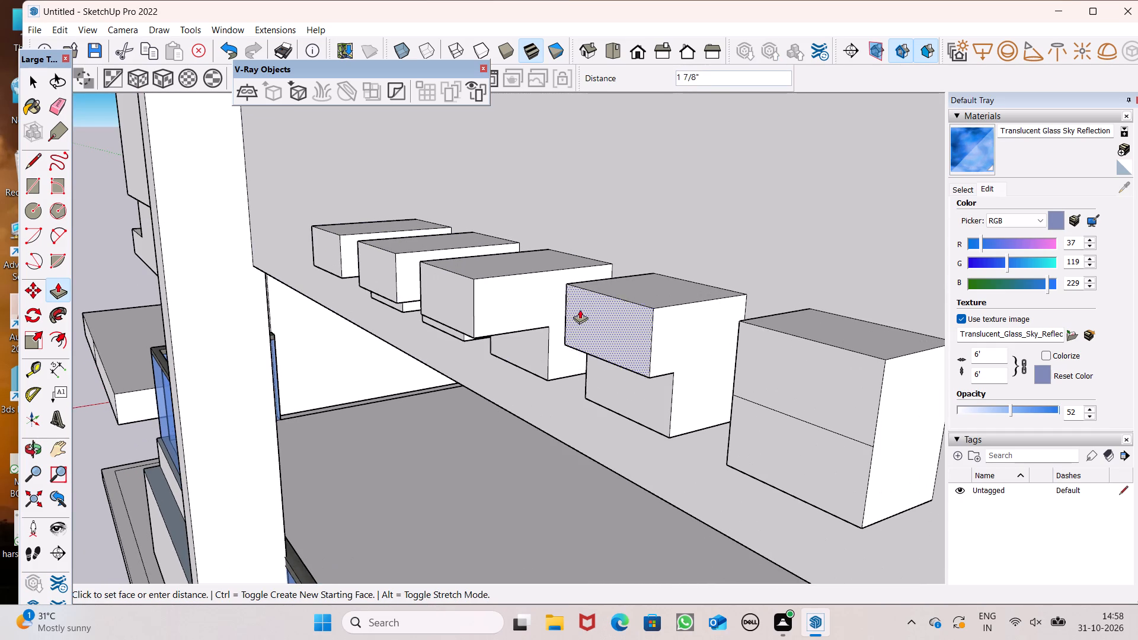
{"action": "left_click_drag", "start_coordinate": [580, 309], "coordinate": [478, 276]}
{"action": "scroll", "coordinate": [470, 254], "scroll_direction": "down", "scroll_amount": 4}
{"action": "left_click_drag", "start_coordinate": [640, 316], "coordinate": [635, 316]}
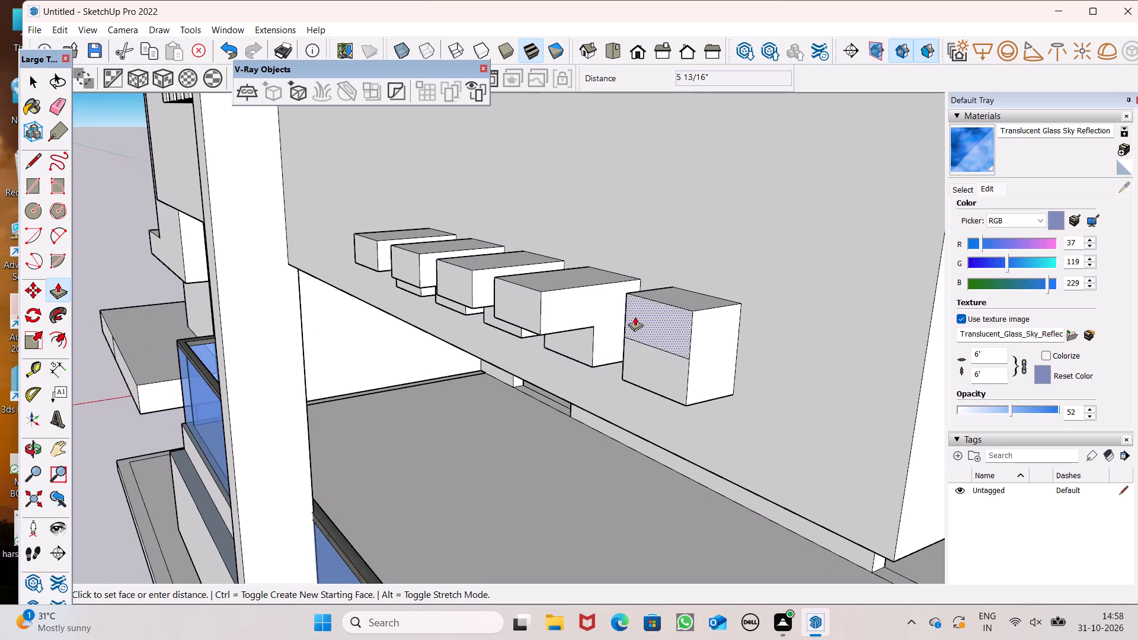
{"action": "left_click_drag", "start_coordinate": [635, 316], "coordinate": [532, 286]}
Pull the underside of the overhanging upper half down about 6' 6 13/16" on the block nearest the post.
{"action": "scroll", "coordinate": [541, 280], "scroll_direction": "down", "scroll_amount": 5}
{"action": "middle_click_drag", "start_coordinate": [519, 343], "coordinate": [658, 281]}
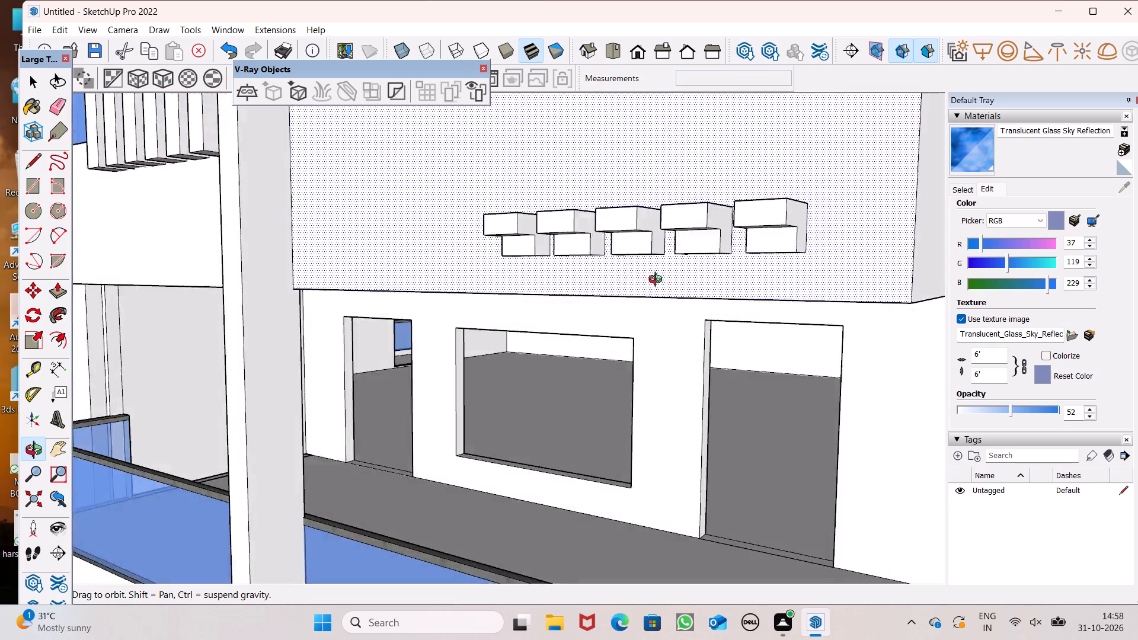
{"action": "middle_click_drag", "start_coordinate": [658, 281], "coordinate": [746, 241]}
{"action": "scroll", "coordinate": [676, 248], "scroll_direction": "down", "scroll_amount": 5}
{"action": "scroll", "coordinate": [628, 234], "scroll_direction": "up", "scroll_amount": 5}
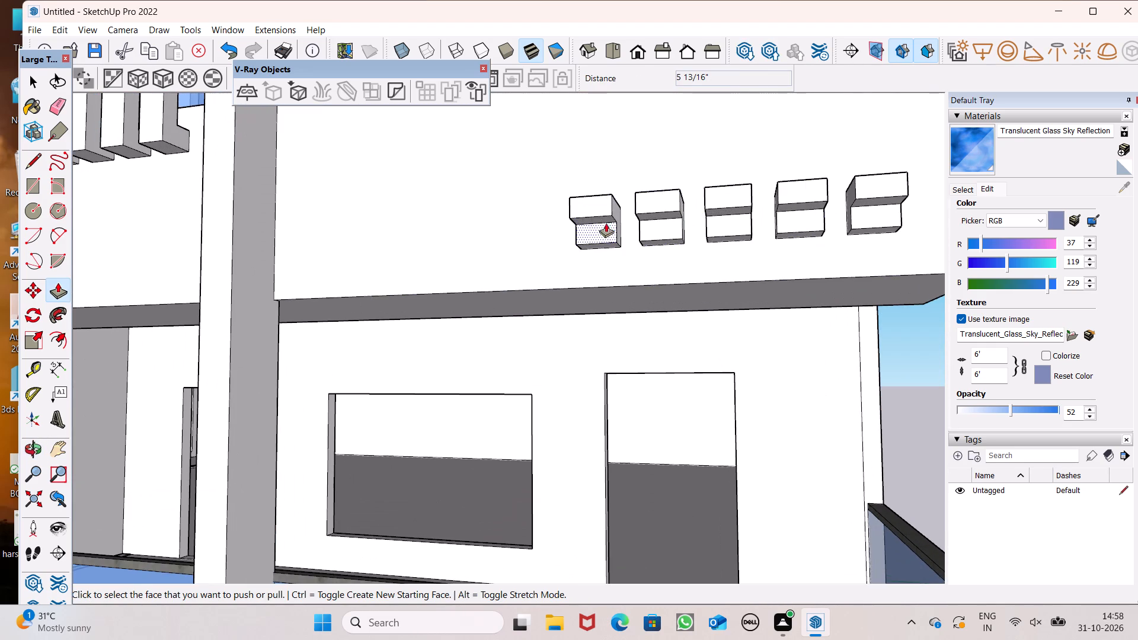
{"action": "left_click_drag", "start_coordinate": [605, 220], "coordinate": [593, 618]}
{"action": "scroll", "coordinate": [619, 230], "scroll_direction": "down", "scroll_amount": 6}
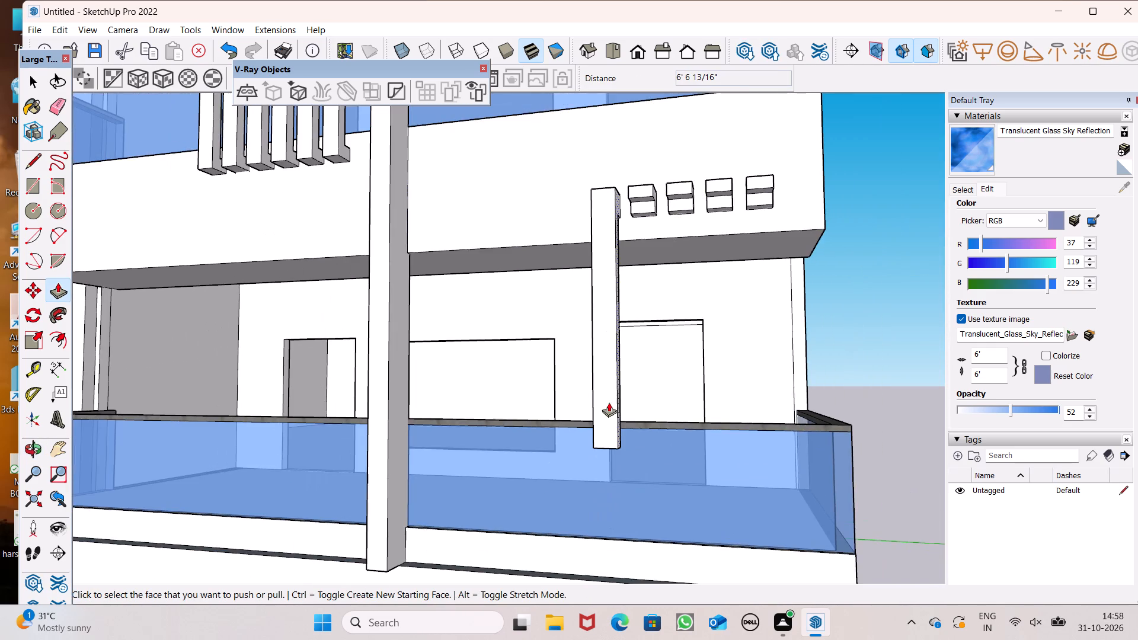
Pull the underside of the strip nearest the post further down by about 8' 9 5/8".
{"action": "middle_click_drag", "start_coordinate": [609, 414], "coordinate": [568, 251]}
{"action": "left_click_drag", "start_coordinate": [570, 276], "coordinate": [611, 593]}
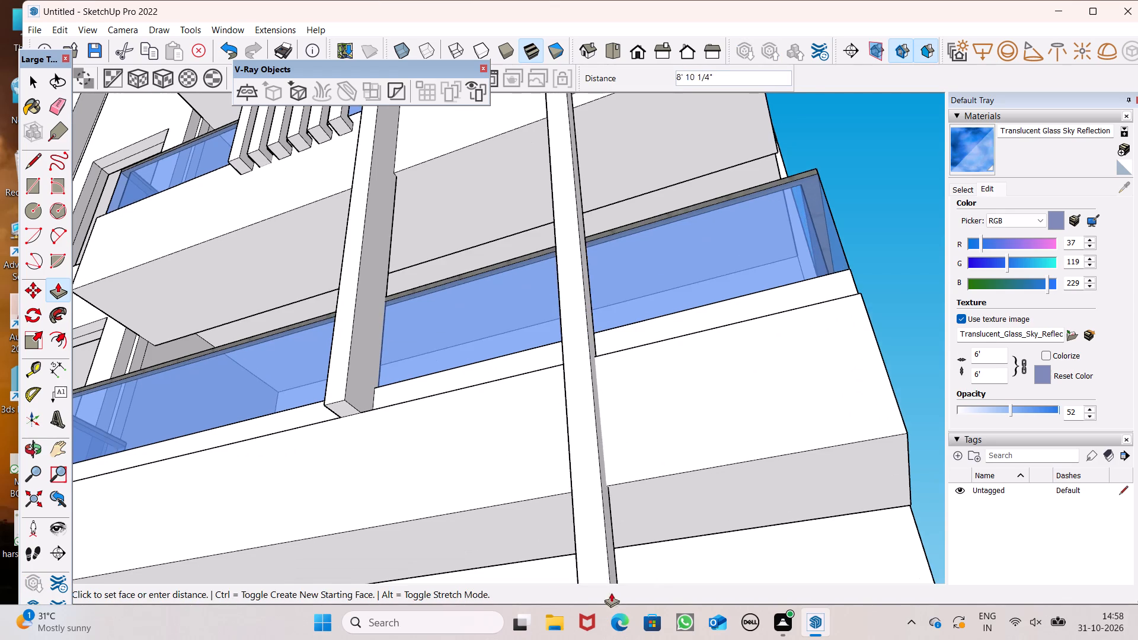
{"action": "left_click_drag", "start_coordinate": [611, 593], "coordinate": [606, 590]}
{"action": "scroll", "coordinate": [639, 219], "scroll_direction": "down", "scroll_amount": 10}
{"action": "middle_click_drag", "start_coordinate": [639, 233], "coordinate": [677, 419]}
{"action": "scroll", "coordinate": [677, 418], "scroll_direction": "down", "scroll_amount": 1}
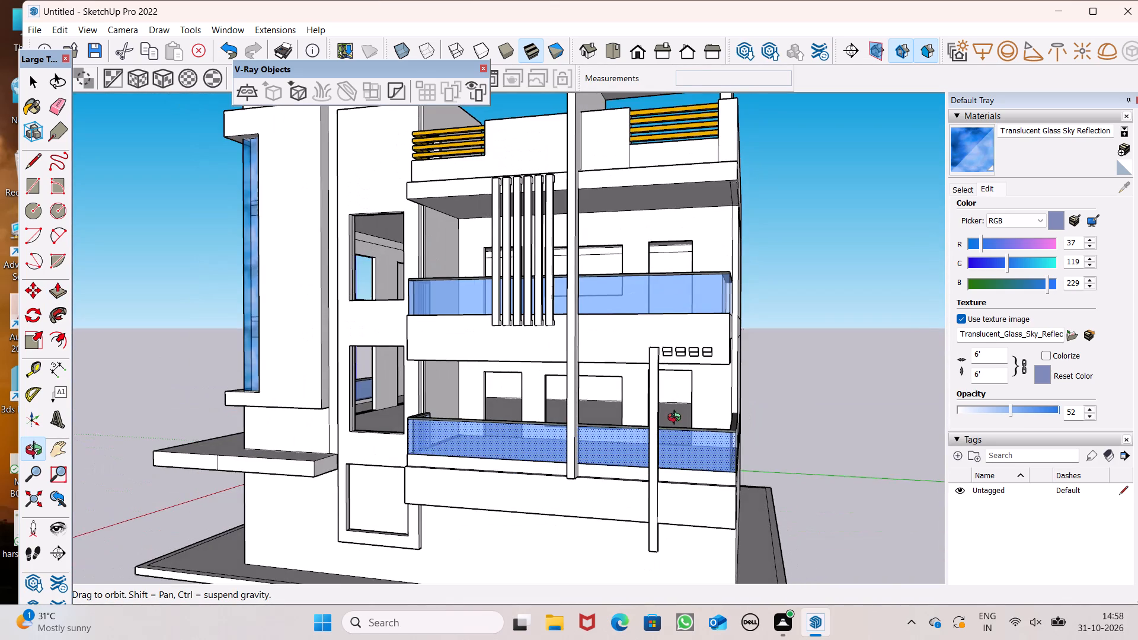
{"action": "middle_click_drag", "start_coordinate": [677, 419], "coordinate": [670, 420]}
{"action": "middle_click_drag", "start_coordinate": [653, 427], "coordinate": [542, 296]}
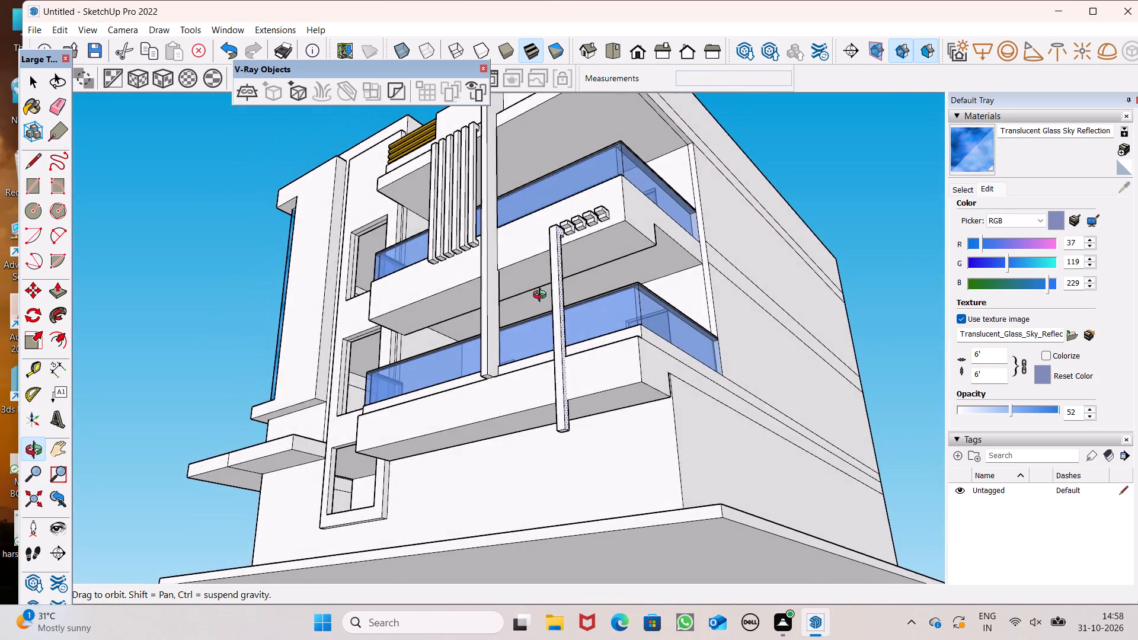
{"action": "middle_click_drag", "start_coordinate": [542, 296], "coordinate": [471, 295]}
Push the underside of the long strip nearest the post back up by about 6' 5 7/8".
{"action": "scroll", "coordinate": [521, 405], "scroll_direction": "up", "scroll_amount": 2}
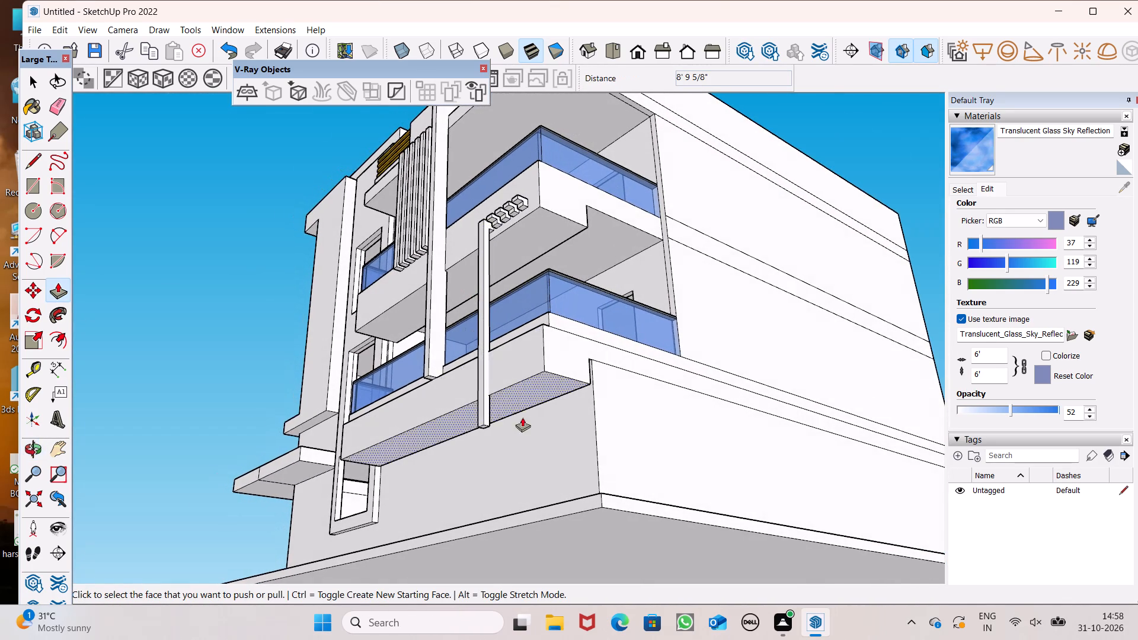
{"action": "scroll", "coordinate": [522, 417], "scroll_direction": "up", "scroll_amount": 5}
{"action": "left_click_drag", "start_coordinate": [450, 431], "coordinate": [451, 422]}
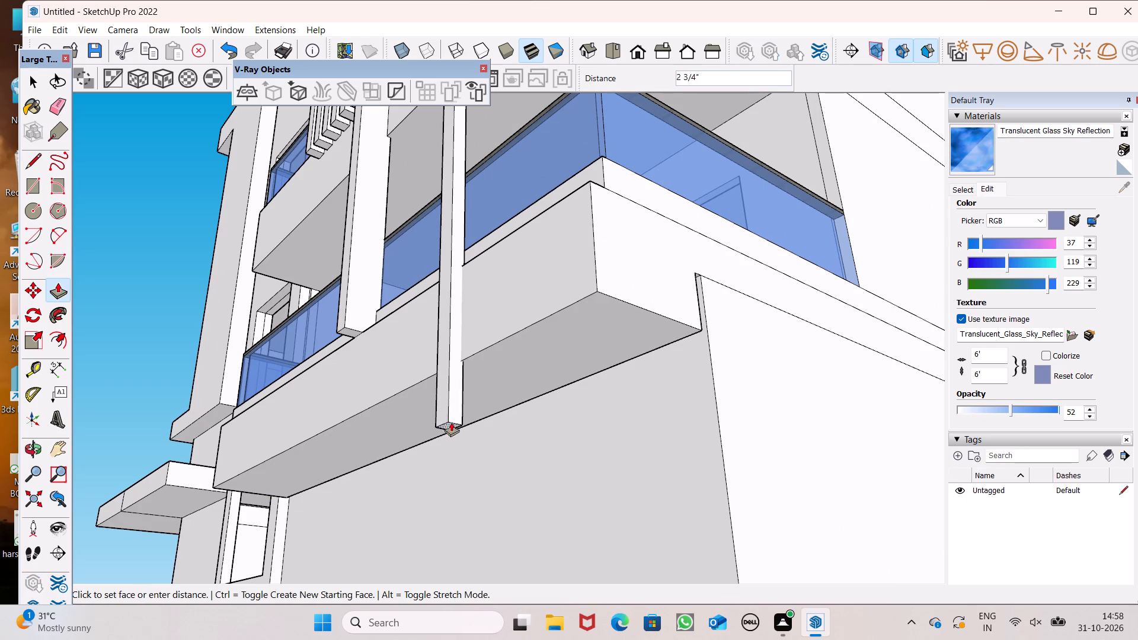
{"action": "left_click_drag", "start_coordinate": [451, 422], "coordinate": [452, 233]}
{"action": "scroll", "coordinate": [465, 244], "scroll_direction": "down", "scroll_amount": 4}
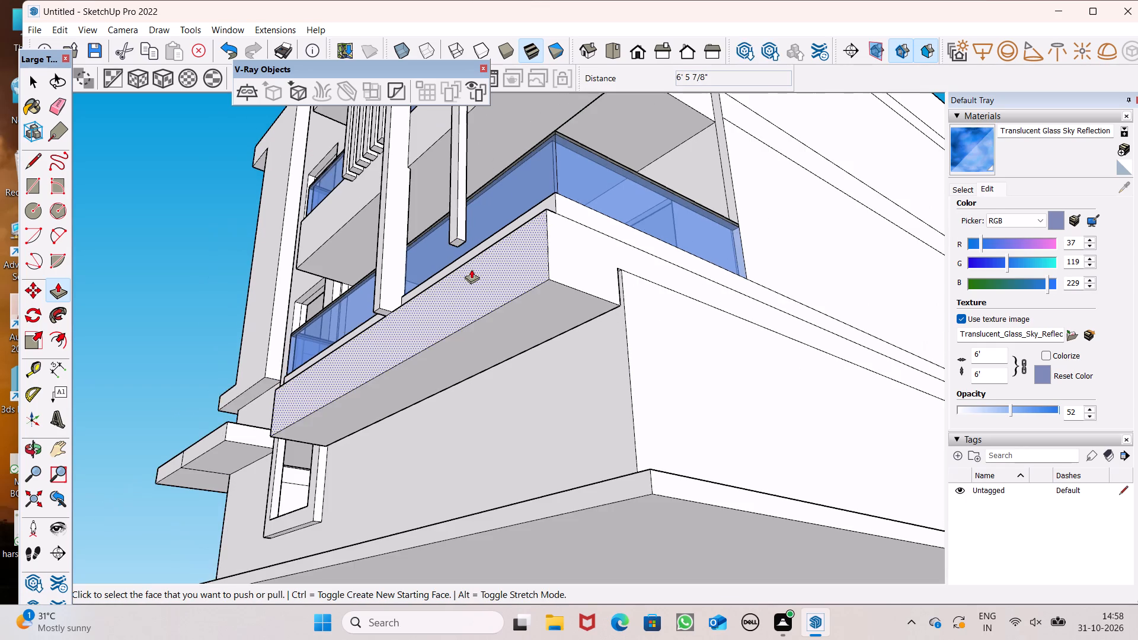
Pull the long strip's front face outward about 2 3/16" and push its back face about 3 9/16" toward the front.
{"action": "middle_click_drag", "start_coordinate": [476, 281], "coordinate": [456, 411]}
{"action": "scroll", "coordinate": [451, 372], "scroll_direction": "up", "scroll_amount": 4}
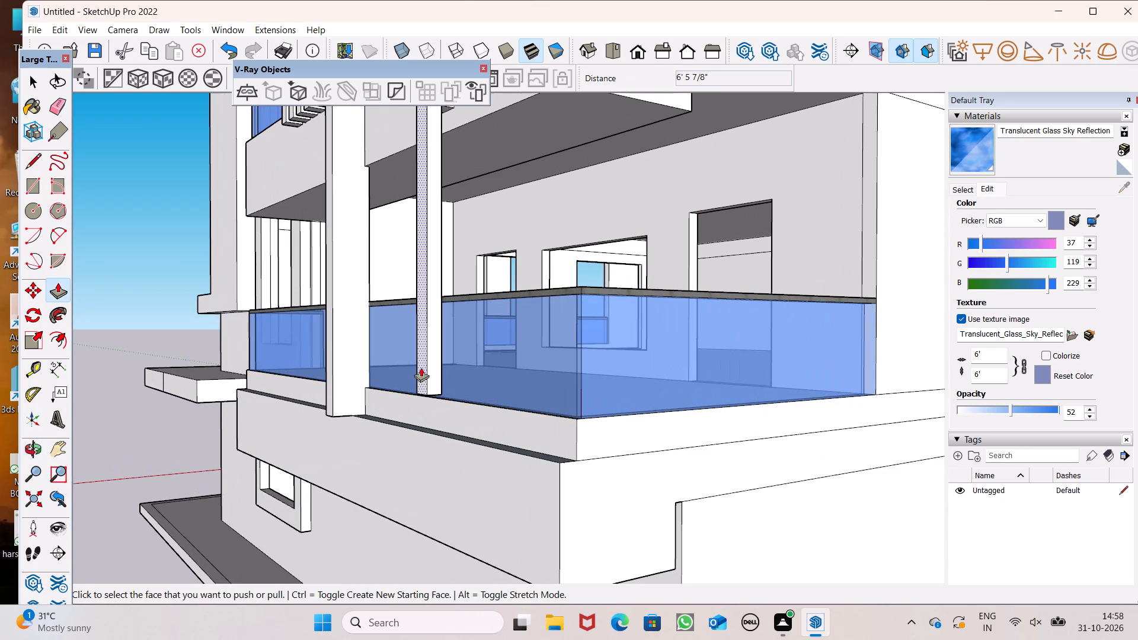
{"action": "left_click_drag", "start_coordinate": [420, 364], "coordinate": [414, 365]}
{"action": "middle_click_drag", "start_coordinate": [437, 388], "coordinate": [295, 420]}
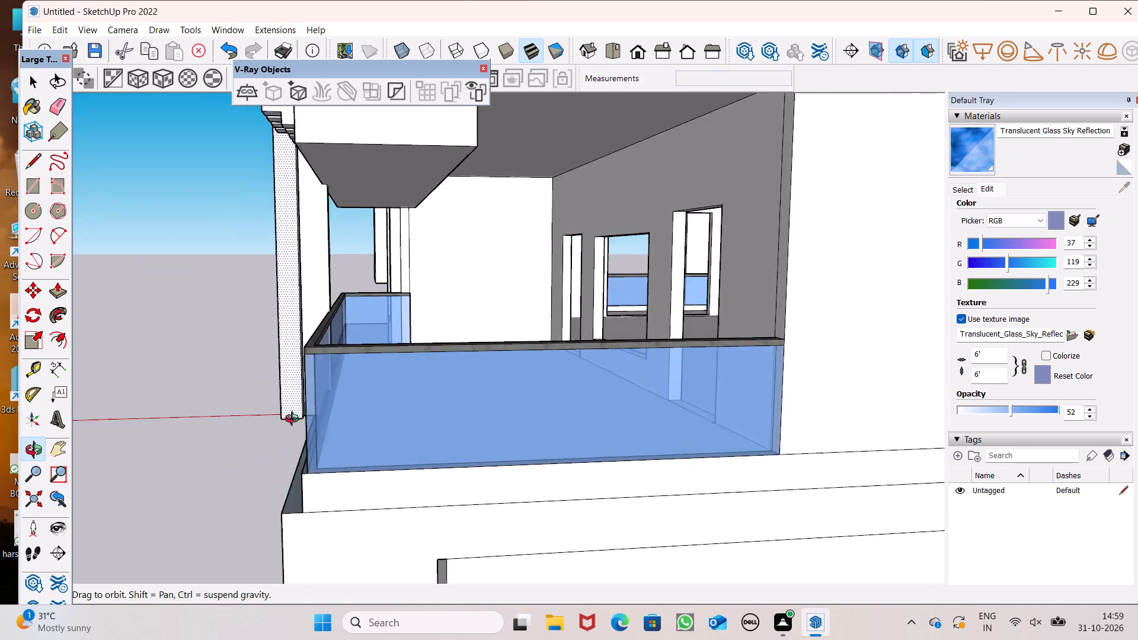
{"action": "middle_click_drag", "start_coordinate": [295, 420], "coordinate": [288, 420]}
{"action": "scroll", "coordinate": [311, 303], "scroll_direction": "up", "scroll_amount": 6}
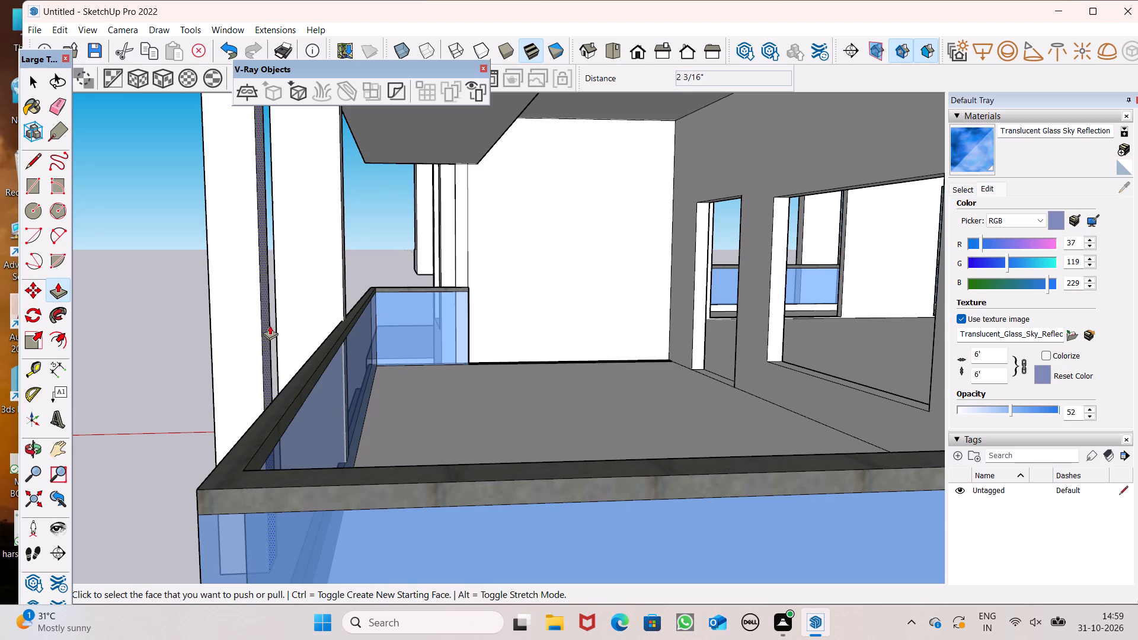
{"action": "left_click_drag", "start_coordinate": [267, 325], "coordinate": [245, 308]}
{"action": "scroll", "coordinate": [289, 336], "scroll_direction": "down", "scroll_amount": 2}
Lengthen the same strip by pulling its underside down about 1' 10" past the lower balcony railing.
{"action": "middle_click_drag", "start_coordinate": [296, 358], "coordinate": [423, 372]}
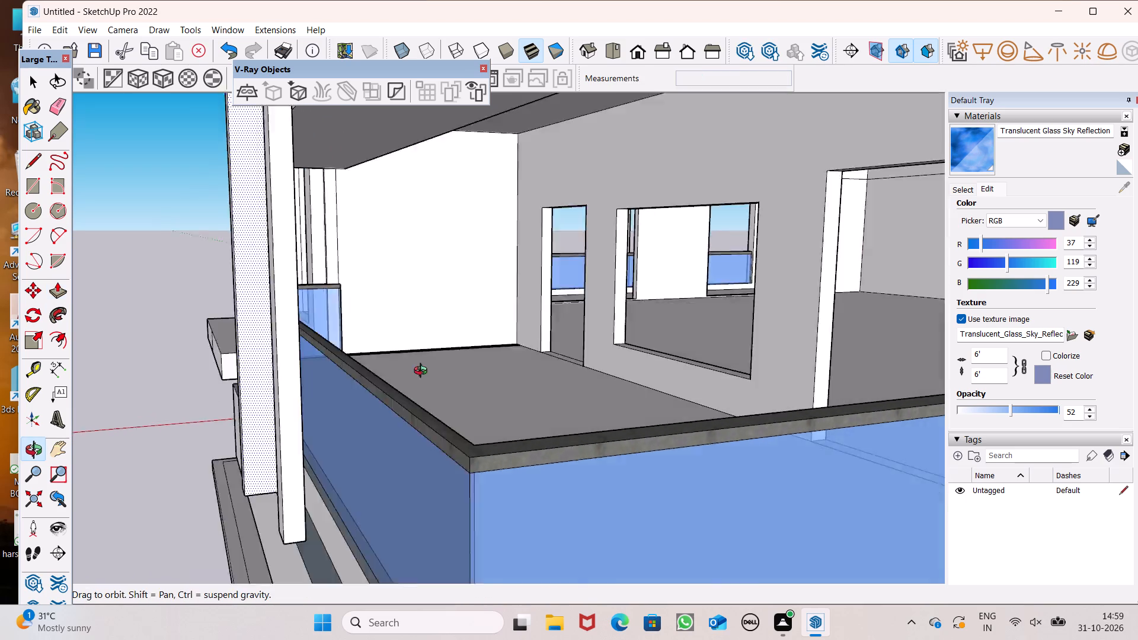
{"action": "middle_click_drag", "start_coordinate": [423, 372], "coordinate": [501, 377]}
{"action": "scroll", "coordinate": [511, 318], "scroll_direction": "down", "scroll_amount": 7}
{"action": "middle_click_drag", "start_coordinate": [462, 442], "coordinate": [602, 376]}
{"action": "scroll", "coordinate": [602, 352], "scroll_direction": "up", "scroll_amount": 1}
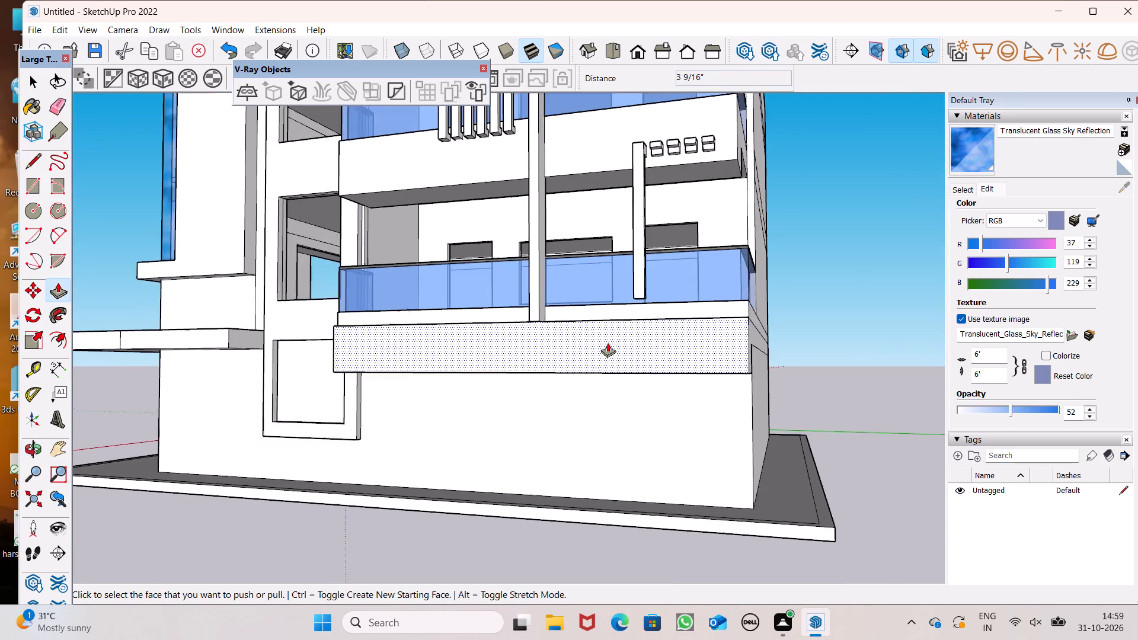
{"action": "scroll", "coordinate": [608, 343], "scroll_direction": "up", "scroll_amount": 3}
{"action": "scroll", "coordinate": [721, 392], "scroll_direction": "up", "scroll_amount": 1}
{"action": "middle_click_drag", "start_coordinate": [721, 392], "coordinate": [588, 293]}
{"action": "scroll", "coordinate": [574, 260], "scroll_direction": "down", "scroll_amount": 6}
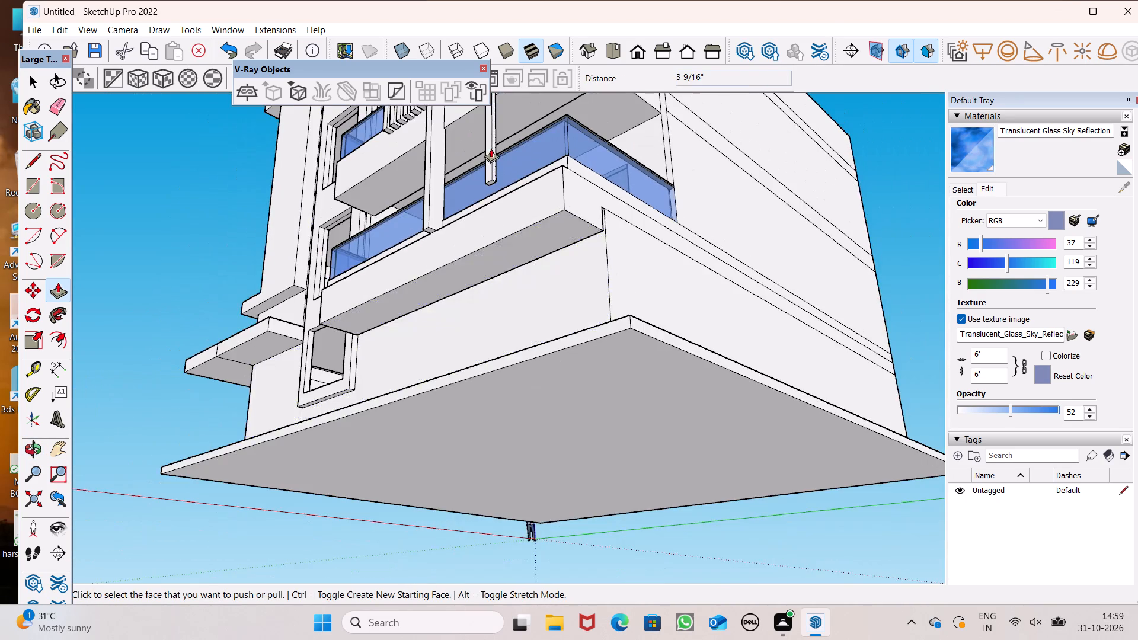
{"action": "scroll", "coordinate": [491, 148], "scroll_direction": "up", "scroll_amount": 7}
{"action": "scroll", "coordinate": [493, 236], "scroll_direction": "up", "scroll_amount": 4}
{"action": "left_click_drag", "start_coordinate": [493, 212], "coordinate": [503, 284]}
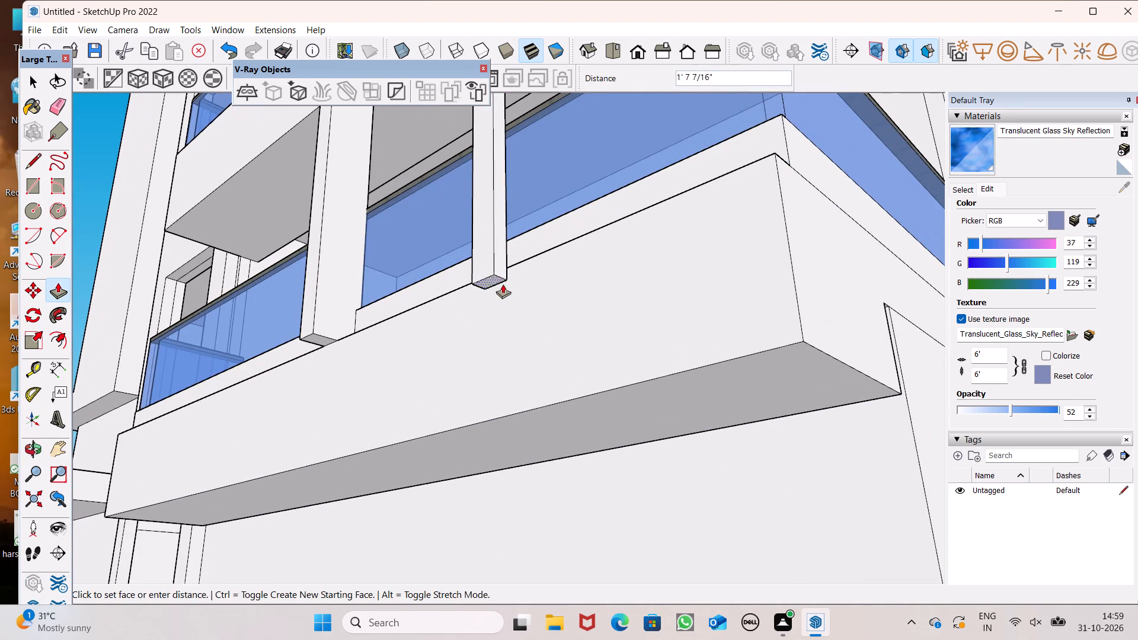
{"action": "left_click_drag", "start_coordinate": [503, 284], "coordinate": [504, 291]}
Examine how the long strip's lower end sits against the lower balcony's glass railing and ledge from several angles.
{"action": "middle_click_drag", "start_coordinate": [520, 306], "coordinate": [337, 492]}
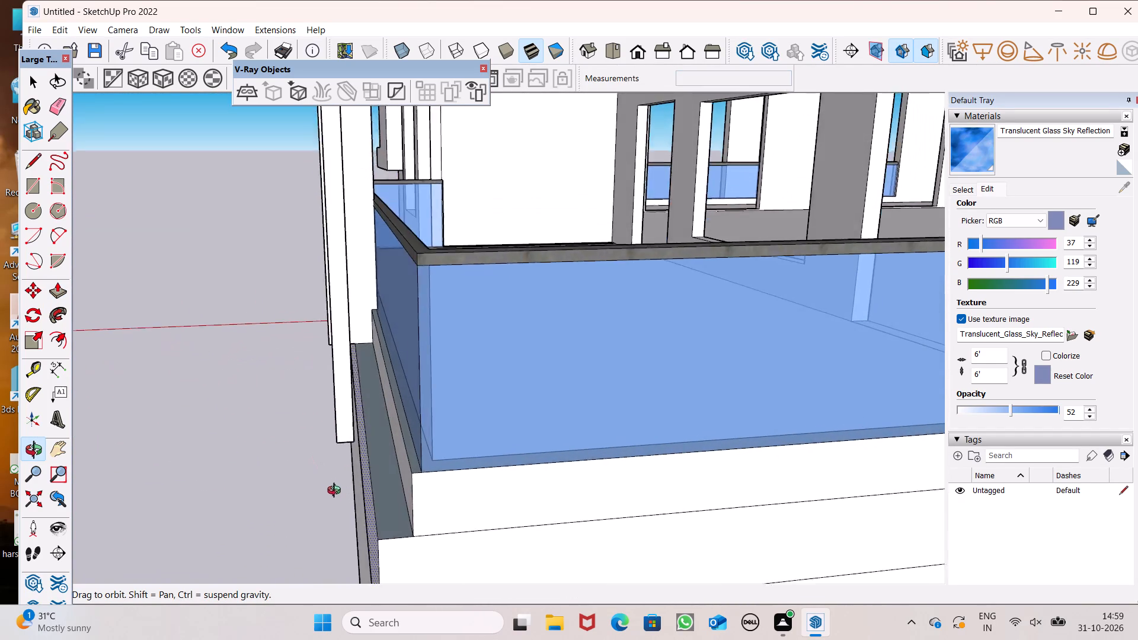
{"action": "middle_click_drag", "start_coordinate": [337, 492], "coordinate": [469, 501]}
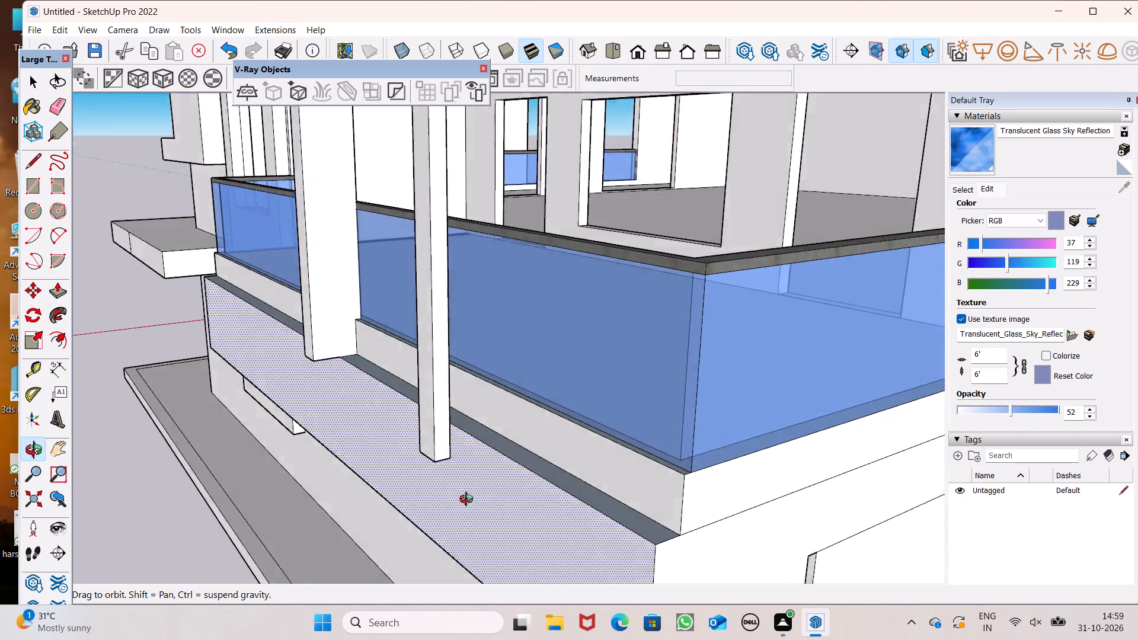
{"action": "middle_click_drag", "start_coordinate": [469, 501], "coordinate": [474, 501]}
{"action": "middle_click", "coordinate": [474, 501]}
{"action": "scroll", "coordinate": [459, 341], "scroll_direction": "down", "scroll_amount": 10}
{"action": "middle_click_drag", "start_coordinate": [459, 363], "coordinate": [376, 400]}
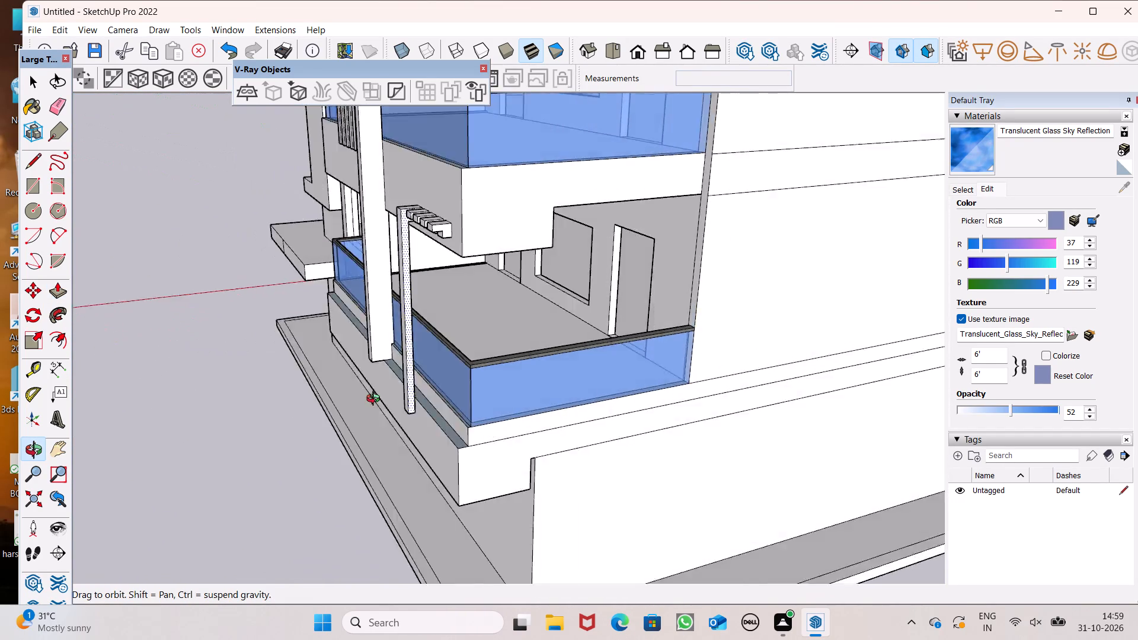
{"action": "middle_click_drag", "start_coordinate": [376, 400], "coordinate": [319, 395]}
{"action": "scroll", "coordinate": [439, 393], "scroll_direction": "up", "scroll_amount": 6}
{"action": "scroll", "coordinate": [318, 411], "scroll_direction": "up", "scroll_amount": 5}
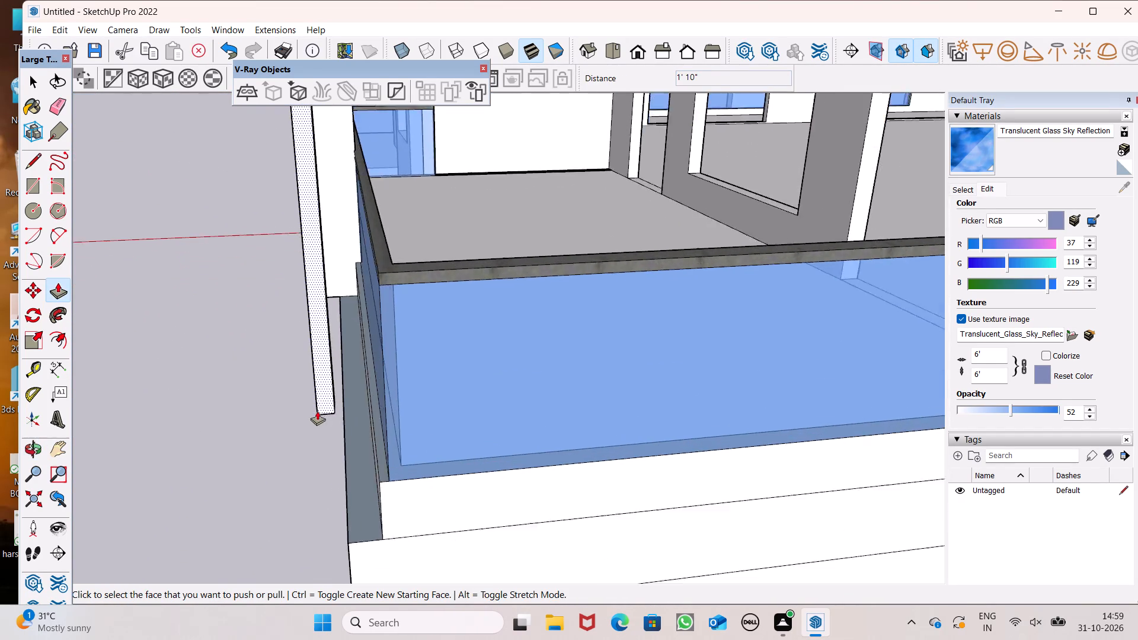
{"action": "scroll", "coordinate": [317, 411], "scroll_direction": "up", "scroll_amount": 3}
{"action": "middle_click_drag", "start_coordinate": [362, 413], "coordinate": [400, 429]}
{"action": "scroll", "coordinate": [400, 429], "scroll_direction": "up", "scroll_amount": 1}
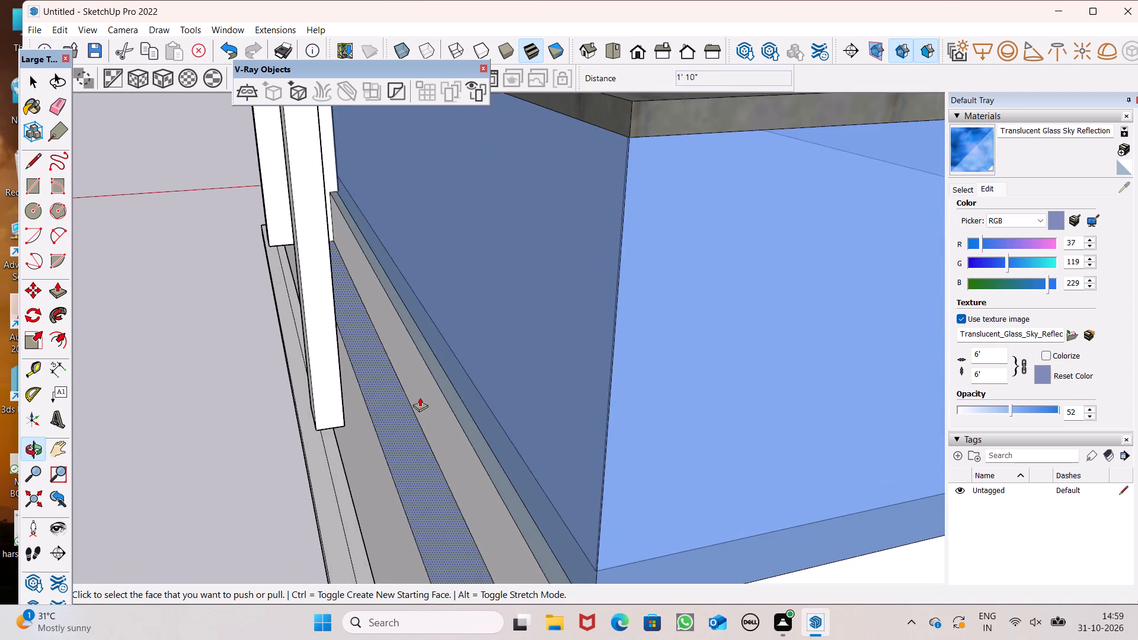
{"action": "scroll", "coordinate": [528, 337], "scroll_direction": "down", "scroll_amount": 7}
{"action": "scroll", "coordinate": [660, 397], "scroll_direction": "down", "scroll_amount": 13}
{"action": "middle_click_drag", "start_coordinate": [667, 405], "coordinate": [854, 401]}
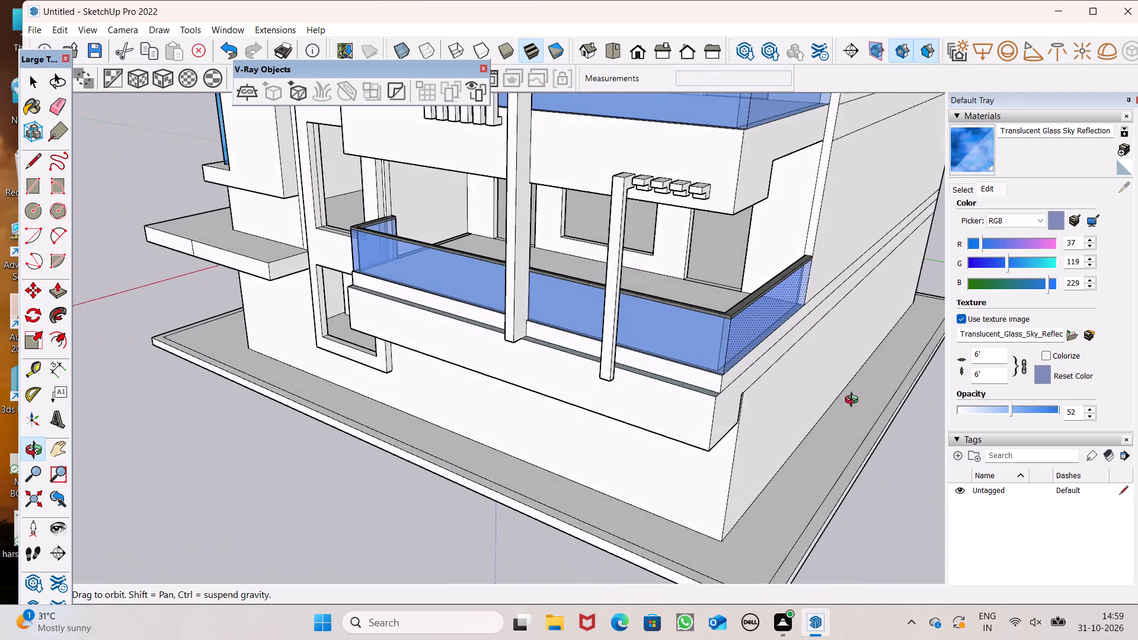
{"action": "middle_click_drag", "start_coordinate": [854, 401], "coordinate": [765, 374]}
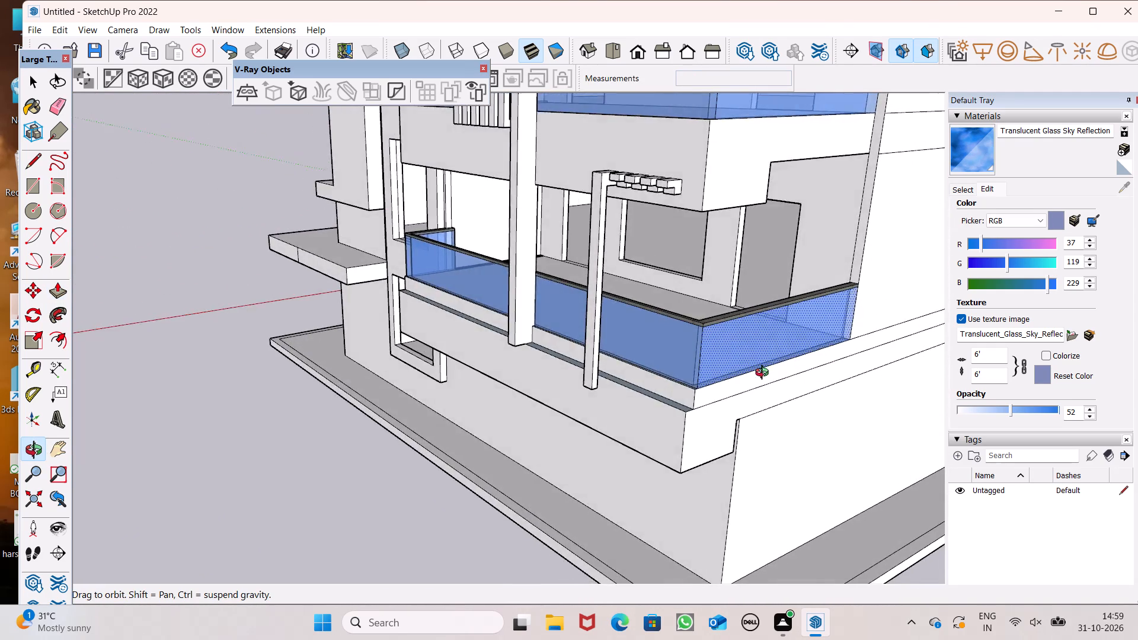
{"action": "middle_click_drag", "start_coordinate": [765, 374], "coordinate": [765, 359]}
{"action": "scroll", "coordinate": [633, 260], "scroll_direction": "up", "scroll_amount": 7}
{"action": "scroll", "coordinate": [601, 116], "scroll_direction": "down", "scroll_amount": 6}
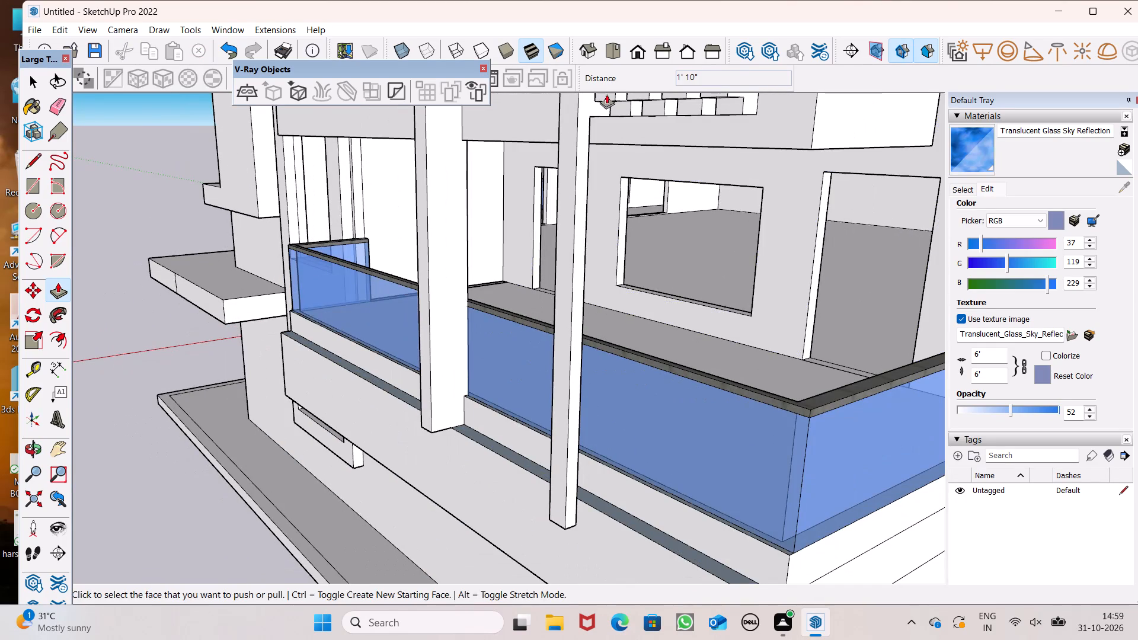
Pull the undersides of the second and third blocks' projecting halves down about 10' 8 9/16" to match the first strip.
{"action": "middle_click_drag", "start_coordinate": [621, 119], "coordinate": [626, 87]}
{"action": "scroll", "coordinate": [617, 165], "scroll_direction": "down", "scroll_amount": 5}
{"action": "middle_click_drag", "start_coordinate": [616, 189], "coordinate": [620, 101]}
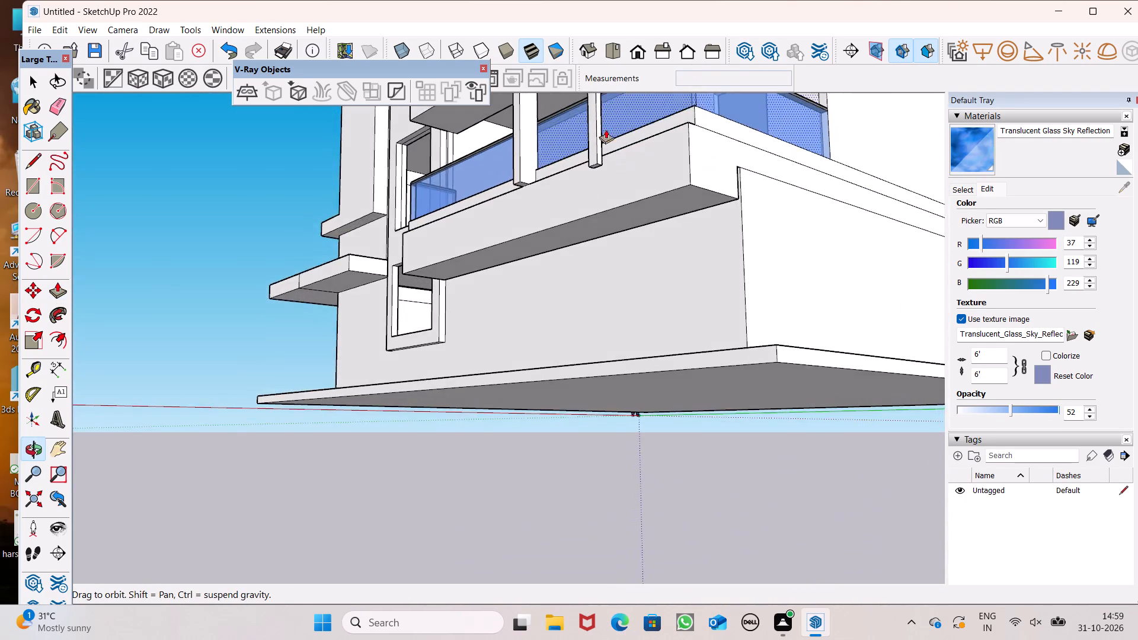
{"action": "scroll", "coordinate": [584, 190], "scroll_direction": "down", "scroll_amount": 6}
{"action": "scroll", "coordinate": [617, 97], "scroll_direction": "up", "scroll_amount": 1}
{"action": "scroll", "coordinate": [594, 238], "scroll_direction": "down", "scroll_amount": 6}
{"action": "scroll", "coordinate": [588, 150], "scroll_direction": "up", "scroll_amount": 11}
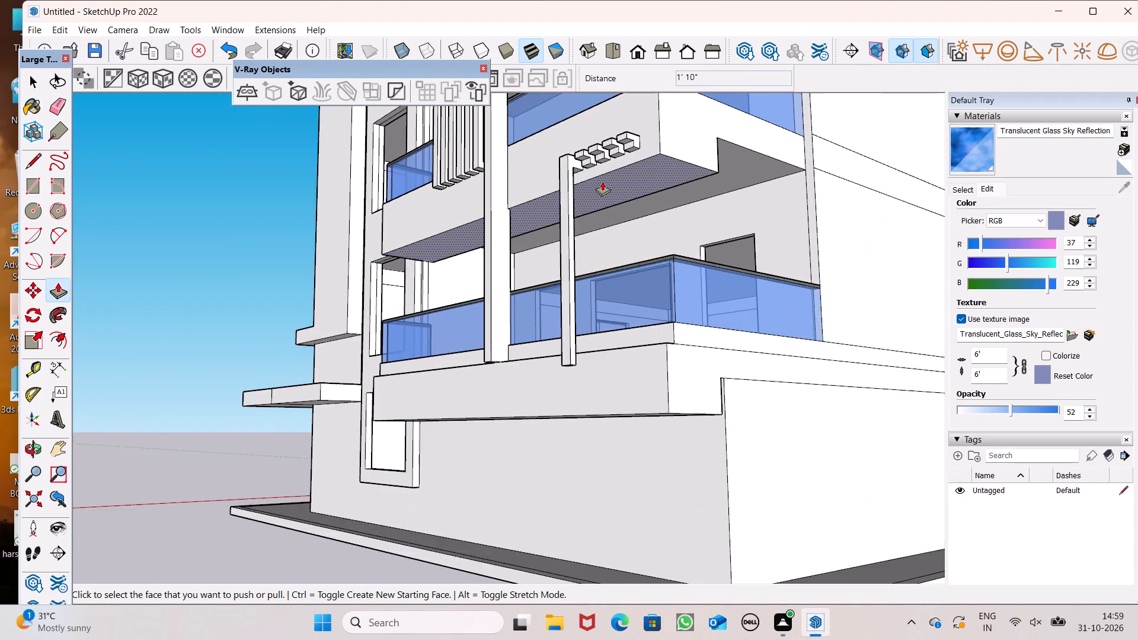
{"action": "scroll", "coordinate": [602, 180], "scroll_direction": "up", "scroll_amount": 1}
{"action": "middle_click_drag", "start_coordinate": [602, 180], "coordinate": [594, 141]}
{"action": "scroll", "coordinate": [594, 142], "scroll_direction": "up", "scroll_amount": 1}
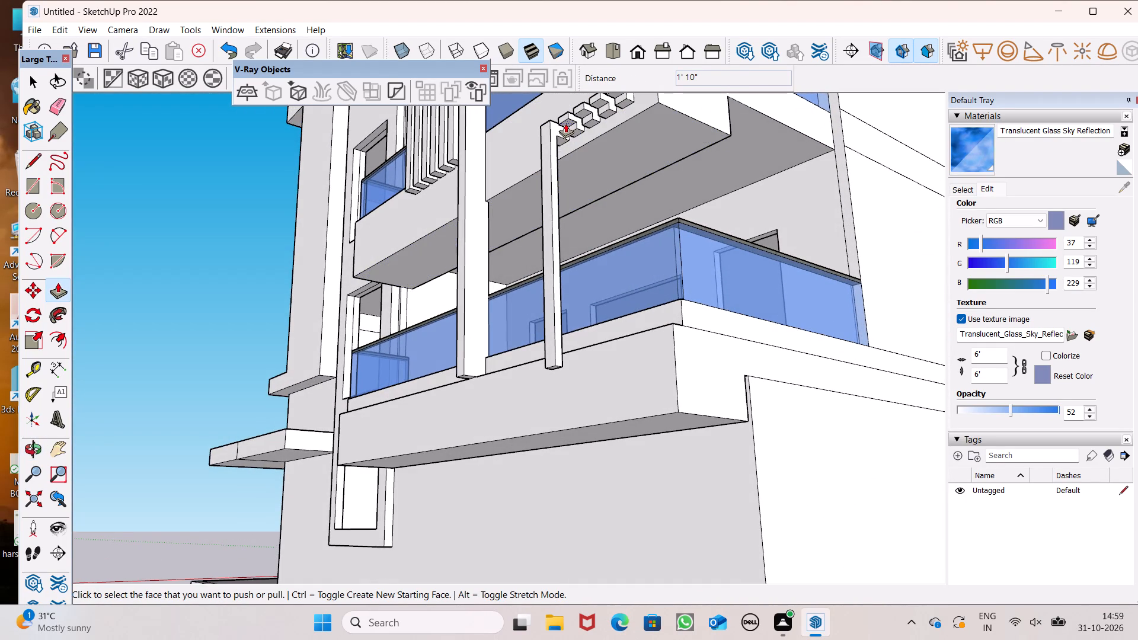
{"action": "left_click_drag", "start_coordinate": [565, 123], "coordinate": [549, 366]}
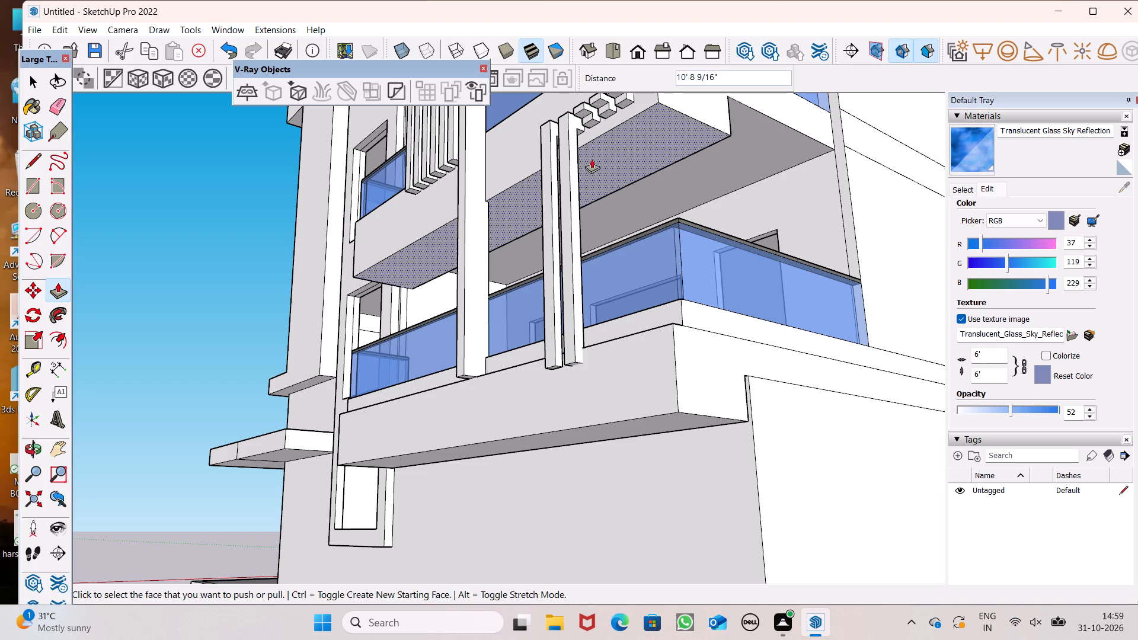
{"action": "left_click_drag", "start_coordinate": [579, 115], "coordinate": [592, 359]}
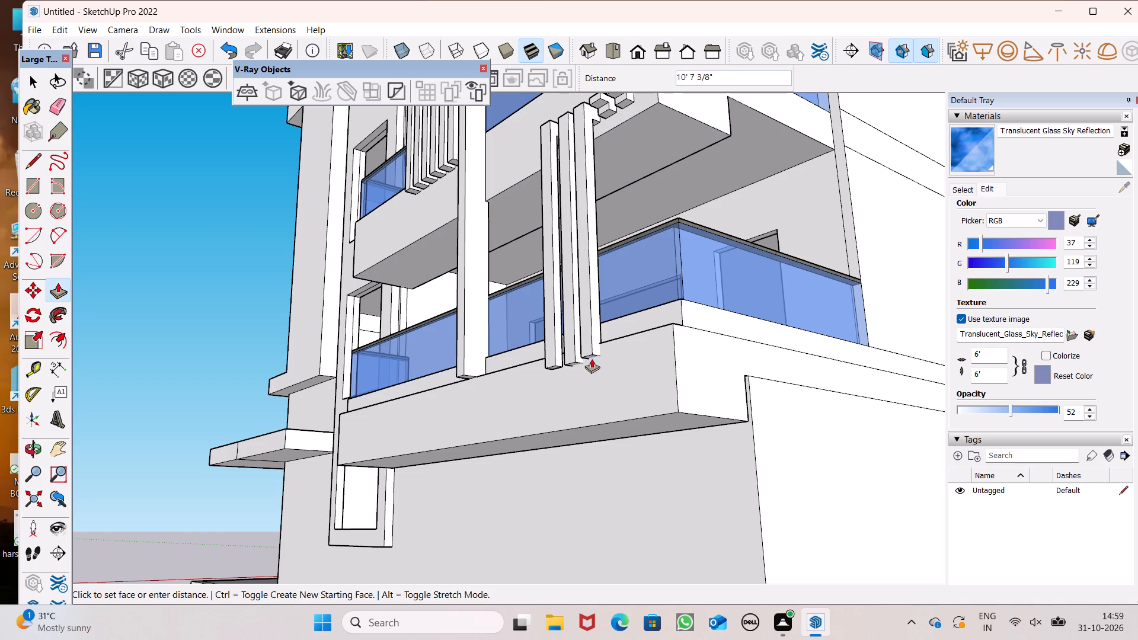
{"action": "left_click_drag", "start_coordinate": [592, 359], "coordinate": [575, 357]}
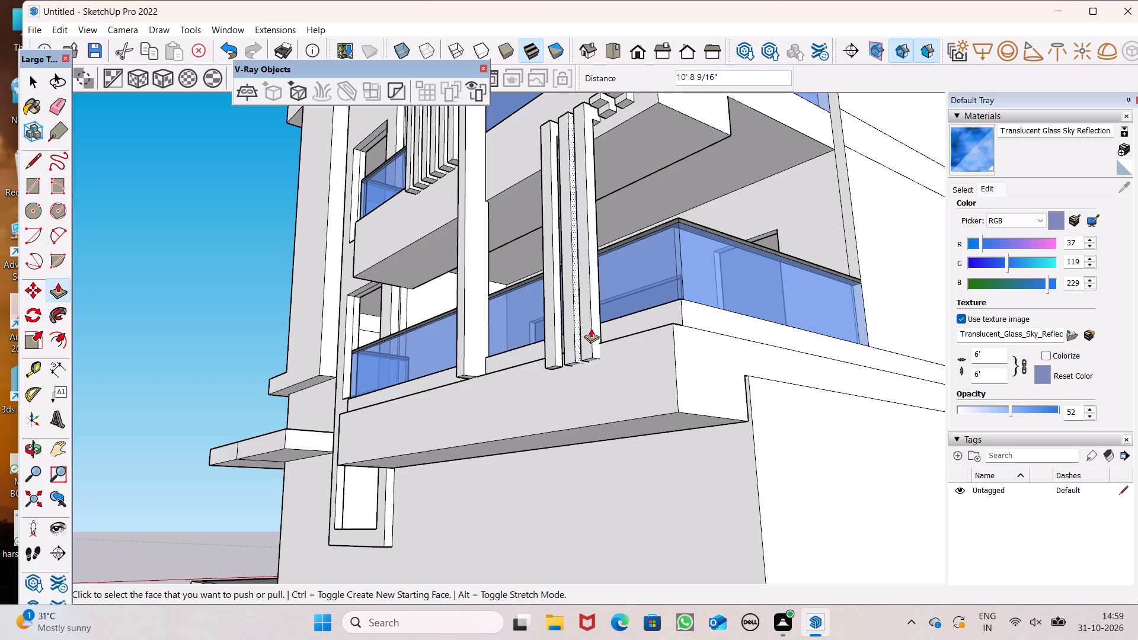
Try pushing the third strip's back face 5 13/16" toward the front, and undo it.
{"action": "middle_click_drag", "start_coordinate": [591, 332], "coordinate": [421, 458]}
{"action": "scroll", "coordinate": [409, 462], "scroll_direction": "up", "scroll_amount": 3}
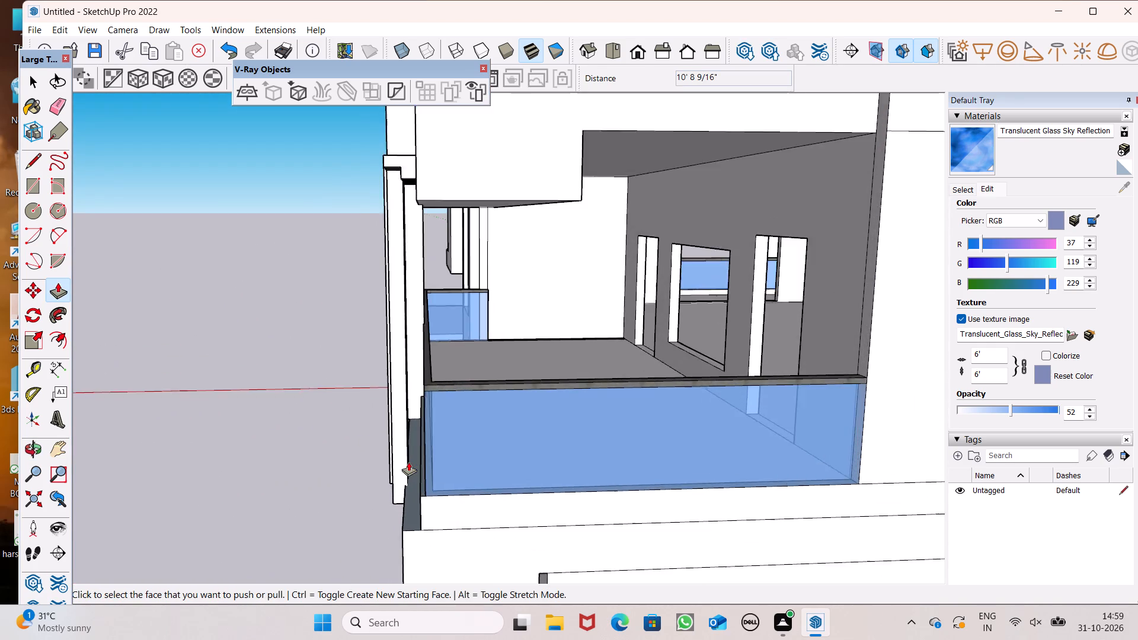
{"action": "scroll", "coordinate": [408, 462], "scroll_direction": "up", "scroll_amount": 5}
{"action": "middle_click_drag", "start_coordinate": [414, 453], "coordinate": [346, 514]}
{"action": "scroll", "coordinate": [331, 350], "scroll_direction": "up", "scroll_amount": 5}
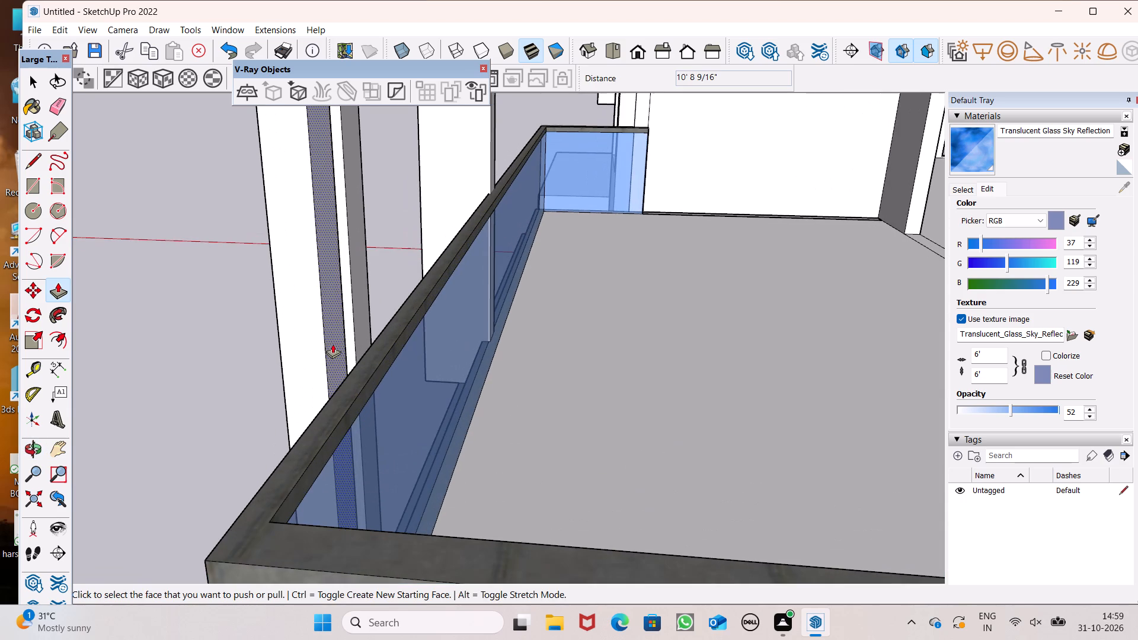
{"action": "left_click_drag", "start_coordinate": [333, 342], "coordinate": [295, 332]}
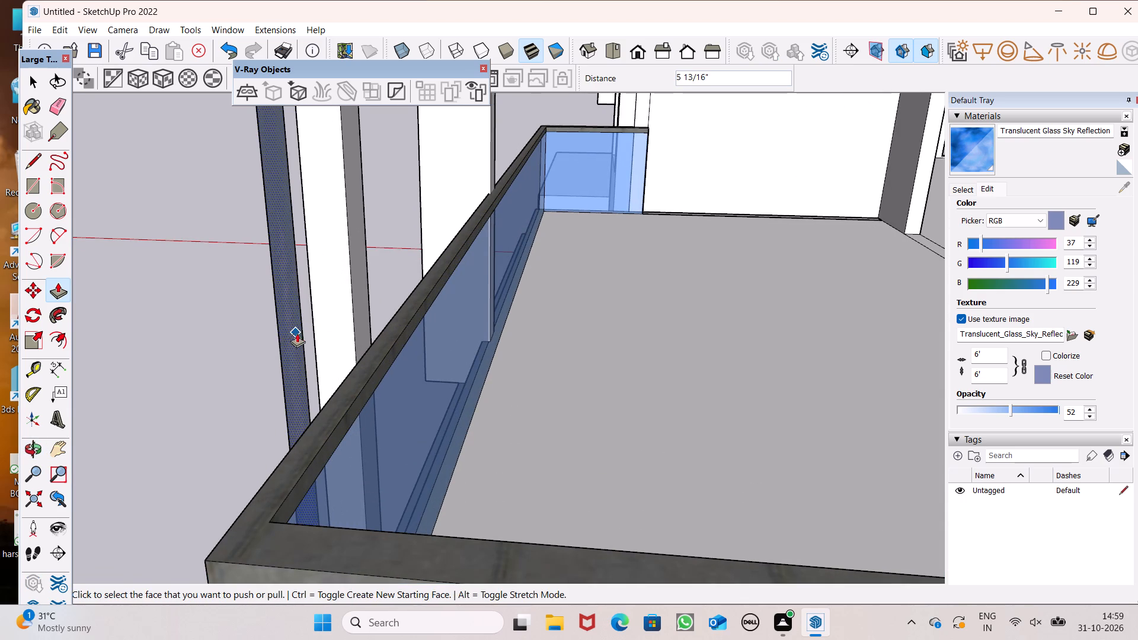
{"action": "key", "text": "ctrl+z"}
Push the second strip's back face 3 9/16" toward the front, matching the first strip's back face.
{"action": "scroll", "coordinate": [366, 289], "scroll_direction": "down", "scroll_amount": 2}
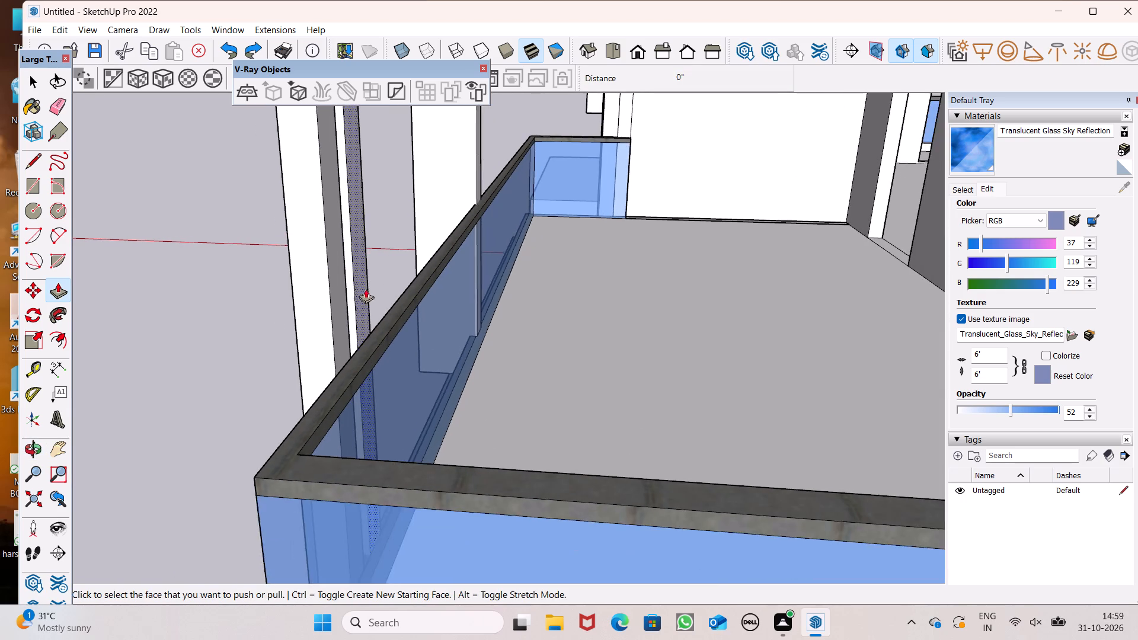
{"action": "middle_click_drag", "start_coordinate": [372, 287], "coordinate": [349, 321]}
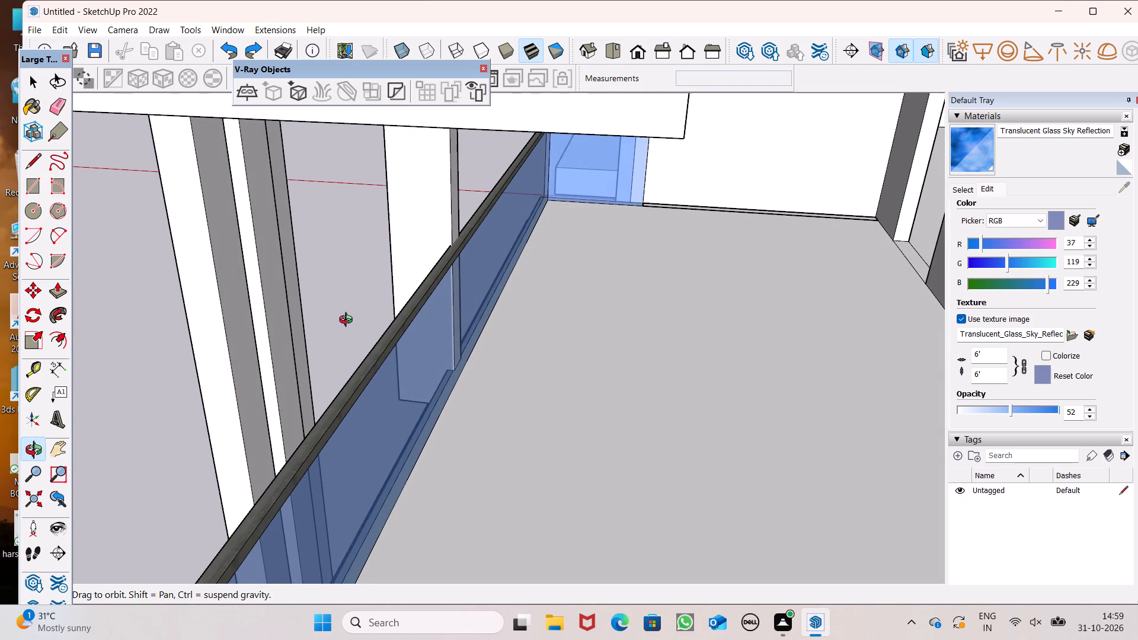
{"action": "middle_click_drag", "start_coordinate": [349, 321], "coordinate": [347, 320]}
{"action": "left_click_drag", "start_coordinate": [286, 335], "coordinate": [274, 328]}
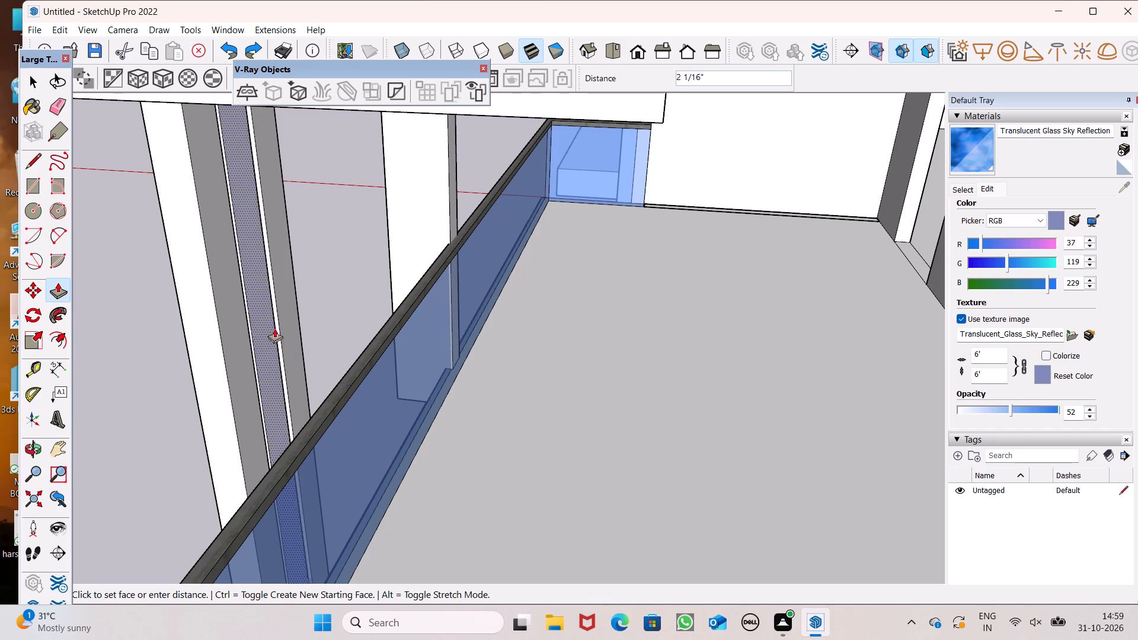
{"action": "left_click_drag", "start_coordinate": [274, 328], "coordinate": [283, 302]}
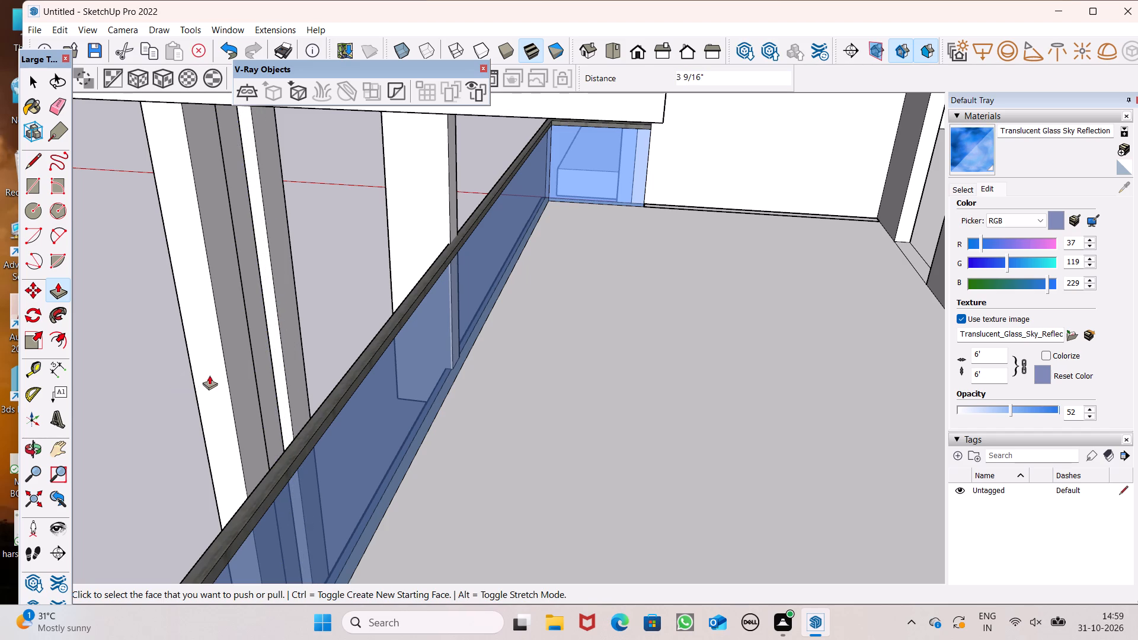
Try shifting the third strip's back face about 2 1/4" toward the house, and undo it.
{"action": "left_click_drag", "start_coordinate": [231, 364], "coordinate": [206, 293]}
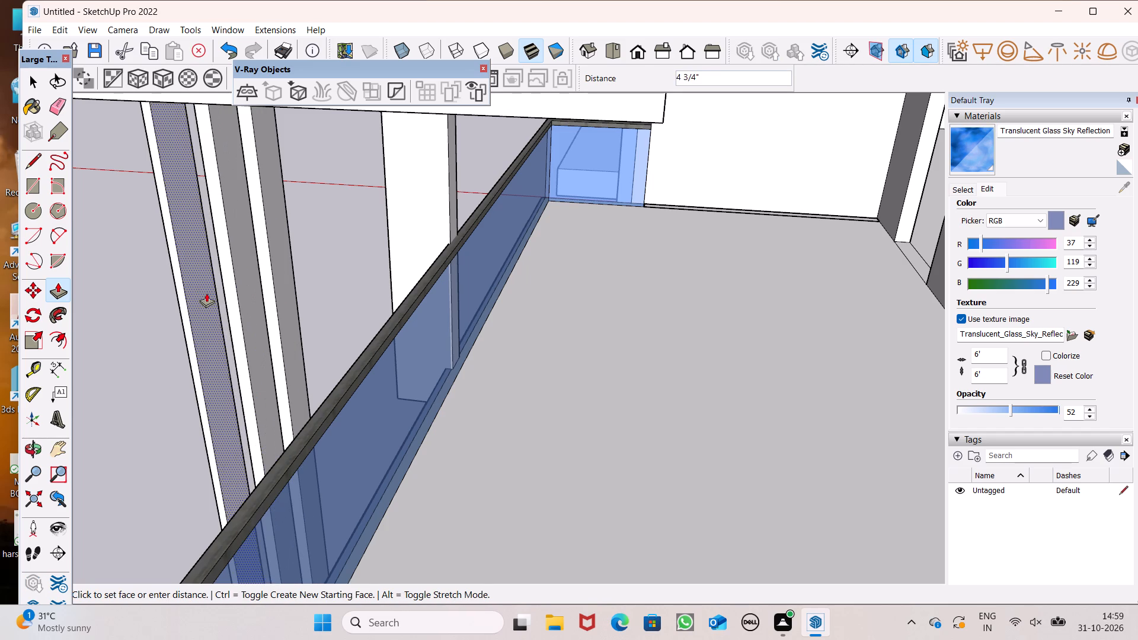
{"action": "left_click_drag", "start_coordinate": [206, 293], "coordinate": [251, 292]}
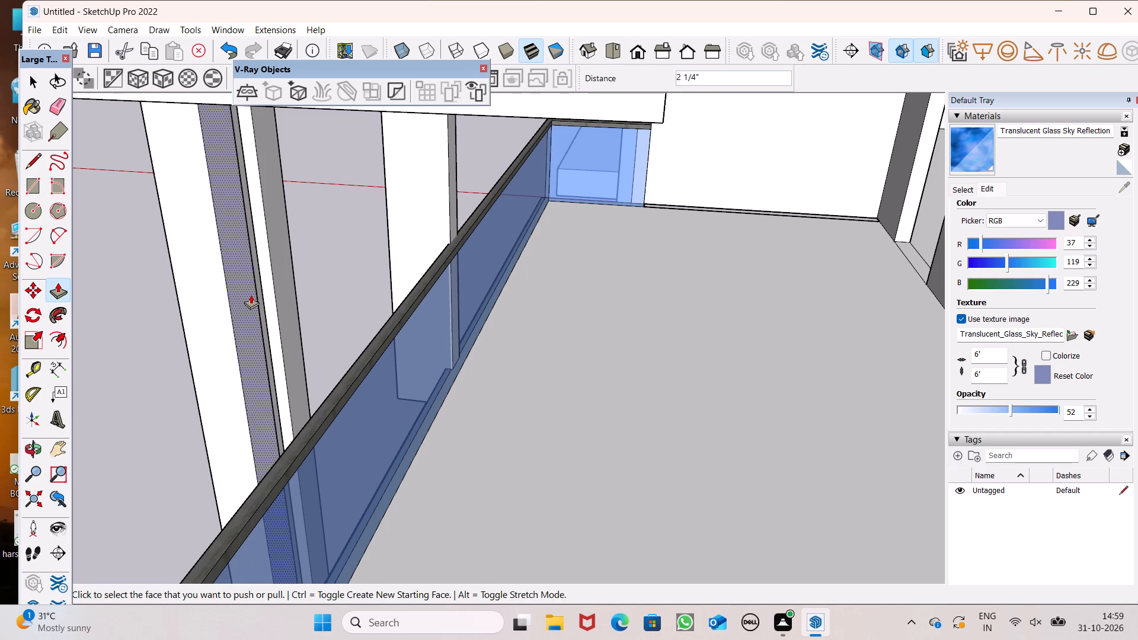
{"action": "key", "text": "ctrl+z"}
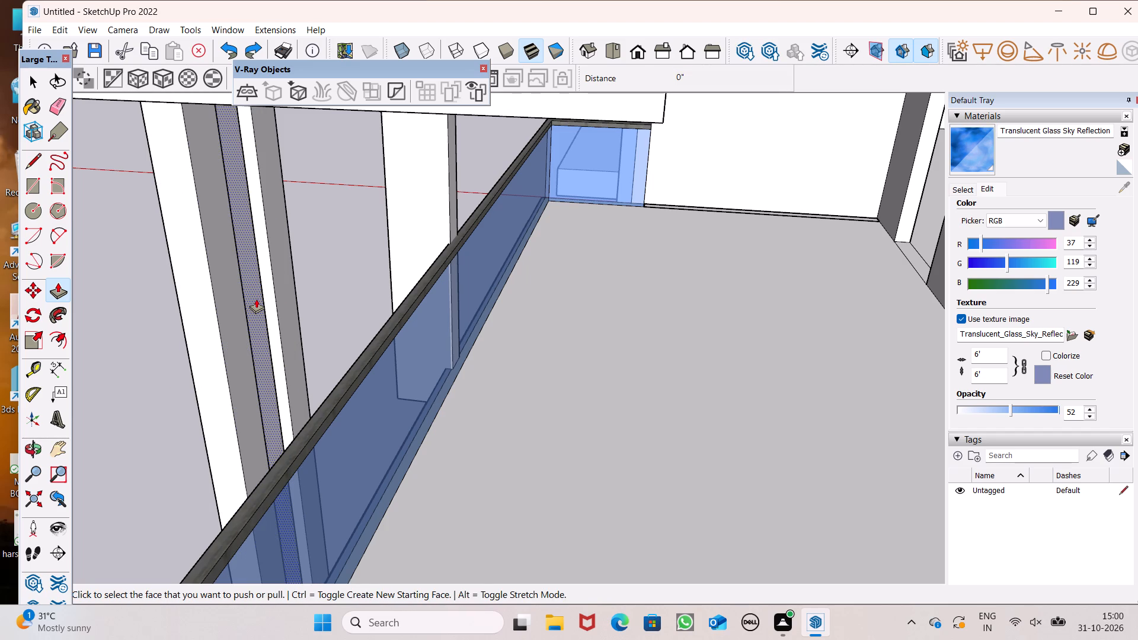
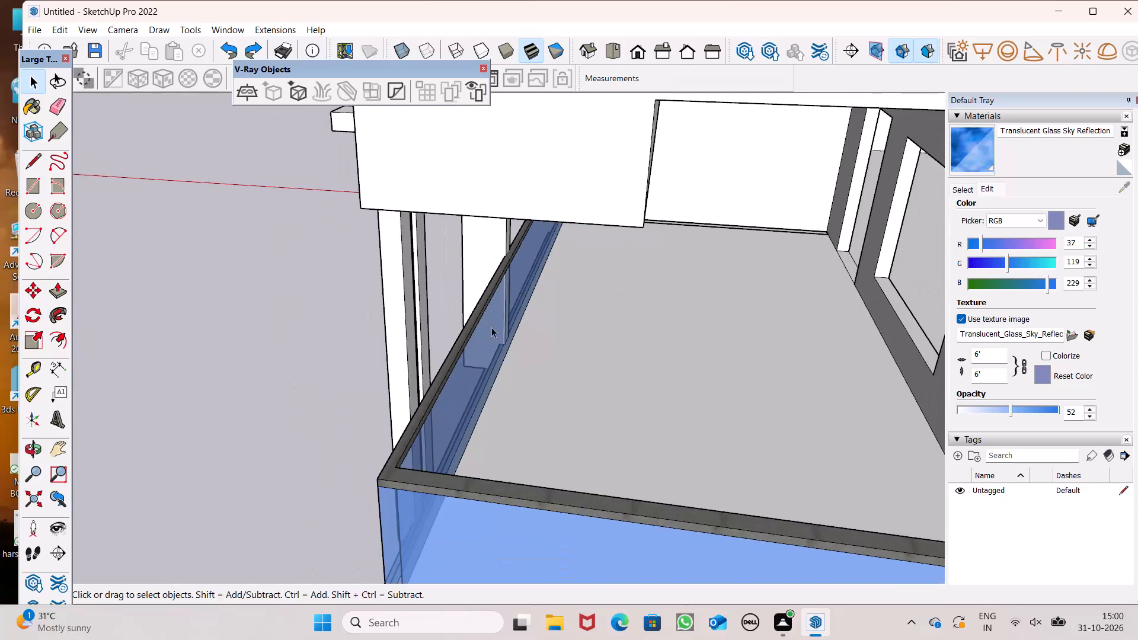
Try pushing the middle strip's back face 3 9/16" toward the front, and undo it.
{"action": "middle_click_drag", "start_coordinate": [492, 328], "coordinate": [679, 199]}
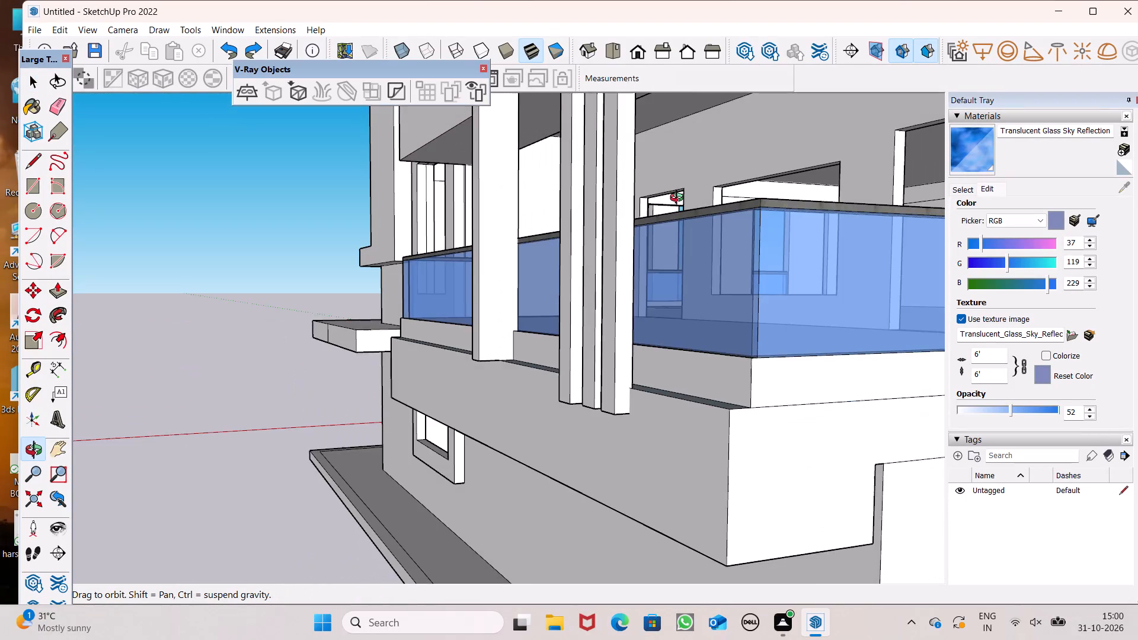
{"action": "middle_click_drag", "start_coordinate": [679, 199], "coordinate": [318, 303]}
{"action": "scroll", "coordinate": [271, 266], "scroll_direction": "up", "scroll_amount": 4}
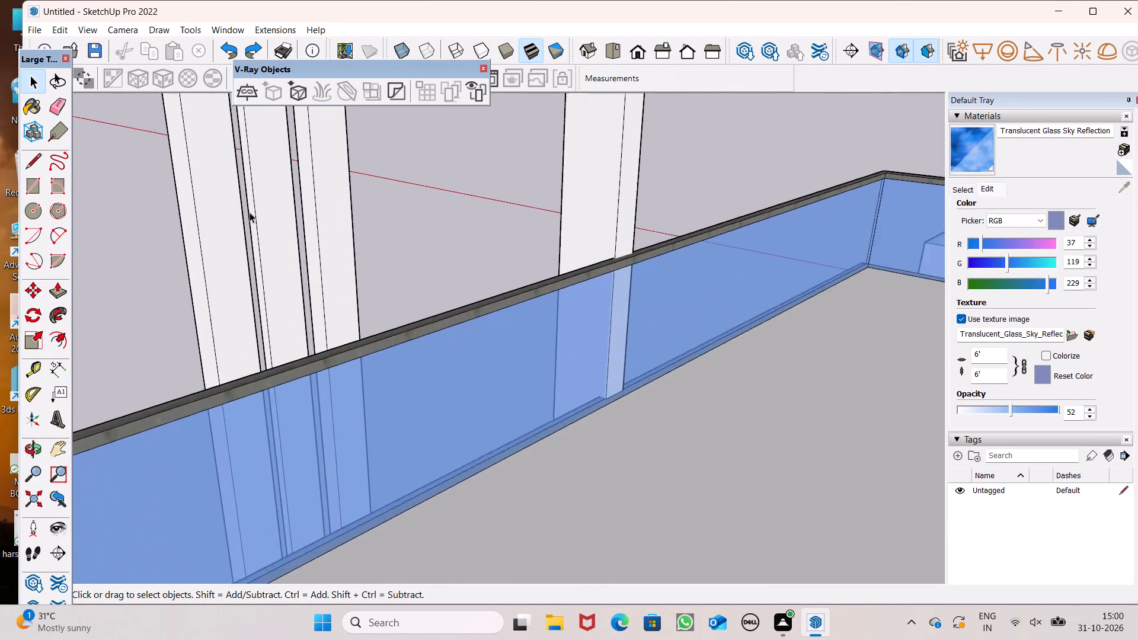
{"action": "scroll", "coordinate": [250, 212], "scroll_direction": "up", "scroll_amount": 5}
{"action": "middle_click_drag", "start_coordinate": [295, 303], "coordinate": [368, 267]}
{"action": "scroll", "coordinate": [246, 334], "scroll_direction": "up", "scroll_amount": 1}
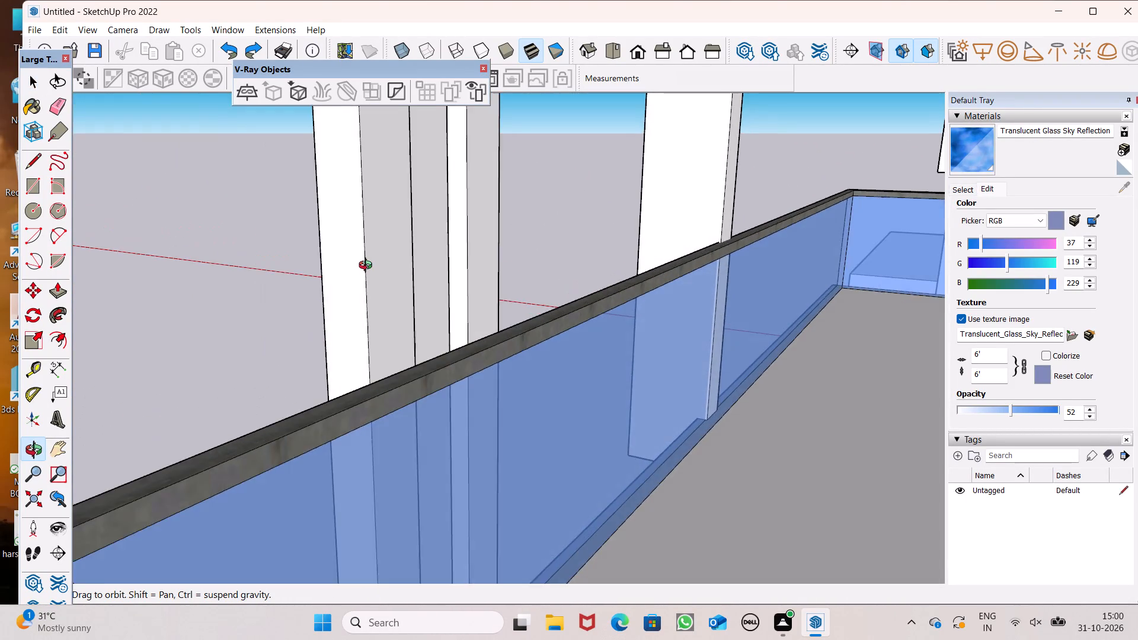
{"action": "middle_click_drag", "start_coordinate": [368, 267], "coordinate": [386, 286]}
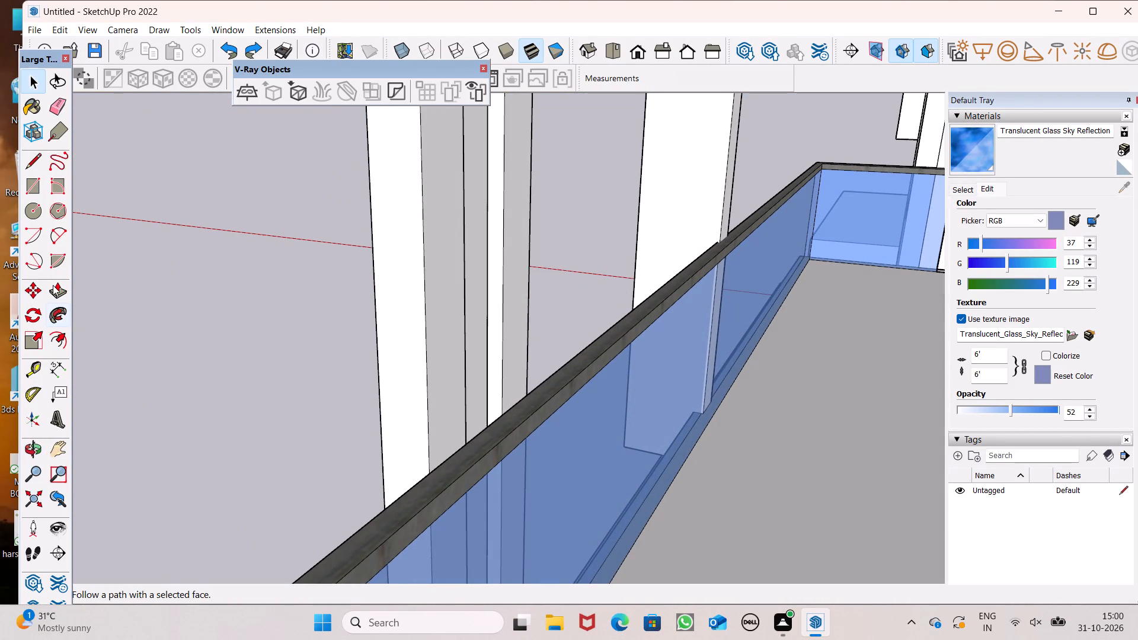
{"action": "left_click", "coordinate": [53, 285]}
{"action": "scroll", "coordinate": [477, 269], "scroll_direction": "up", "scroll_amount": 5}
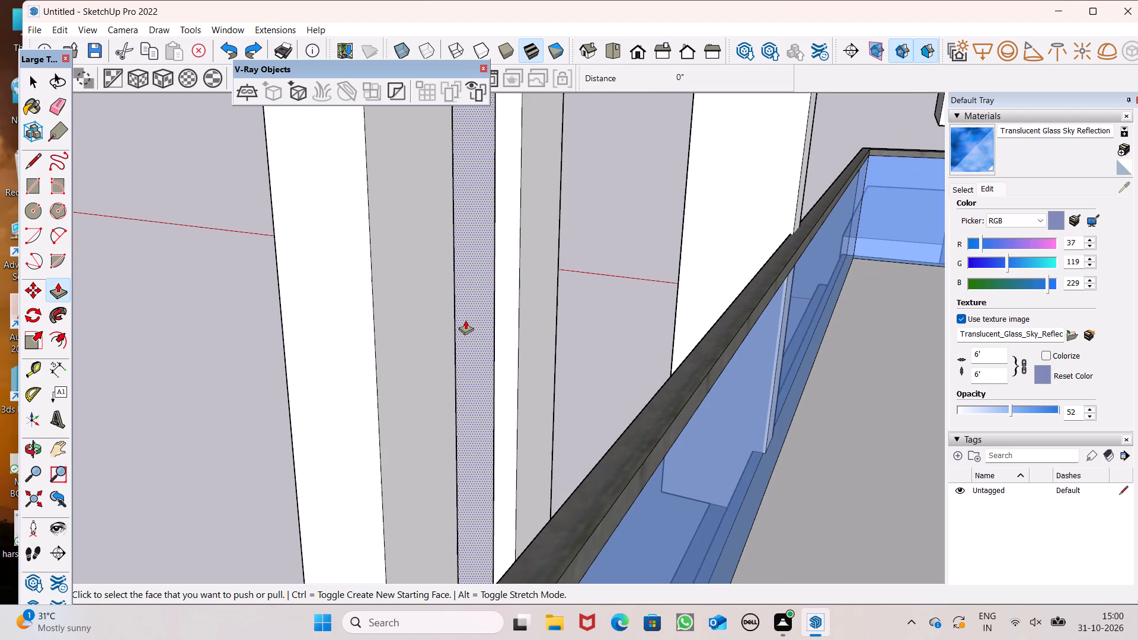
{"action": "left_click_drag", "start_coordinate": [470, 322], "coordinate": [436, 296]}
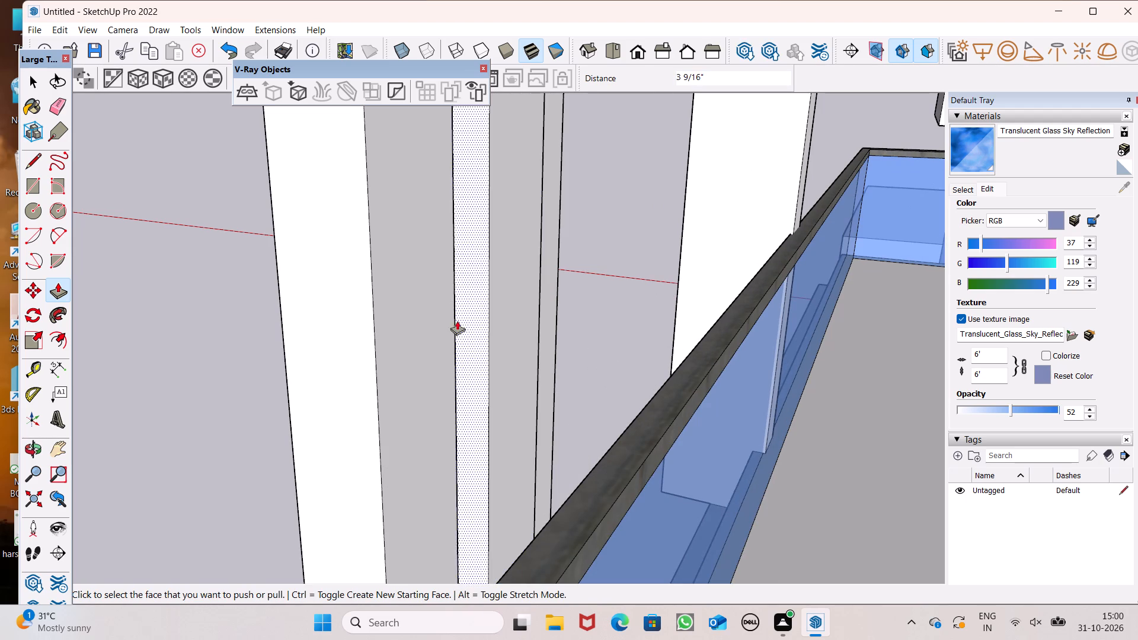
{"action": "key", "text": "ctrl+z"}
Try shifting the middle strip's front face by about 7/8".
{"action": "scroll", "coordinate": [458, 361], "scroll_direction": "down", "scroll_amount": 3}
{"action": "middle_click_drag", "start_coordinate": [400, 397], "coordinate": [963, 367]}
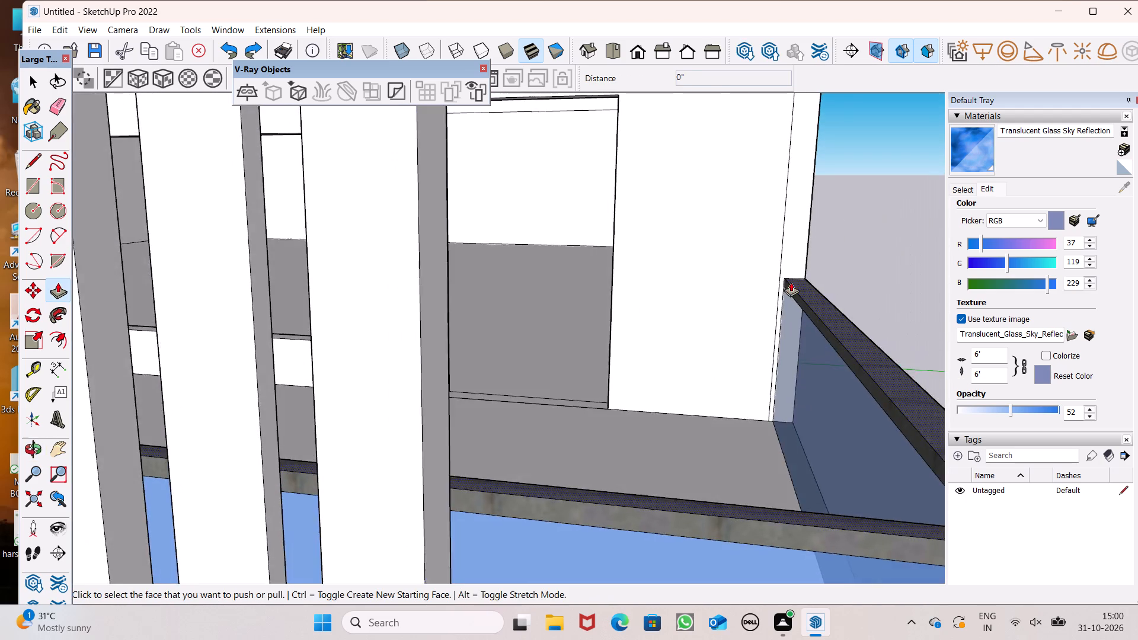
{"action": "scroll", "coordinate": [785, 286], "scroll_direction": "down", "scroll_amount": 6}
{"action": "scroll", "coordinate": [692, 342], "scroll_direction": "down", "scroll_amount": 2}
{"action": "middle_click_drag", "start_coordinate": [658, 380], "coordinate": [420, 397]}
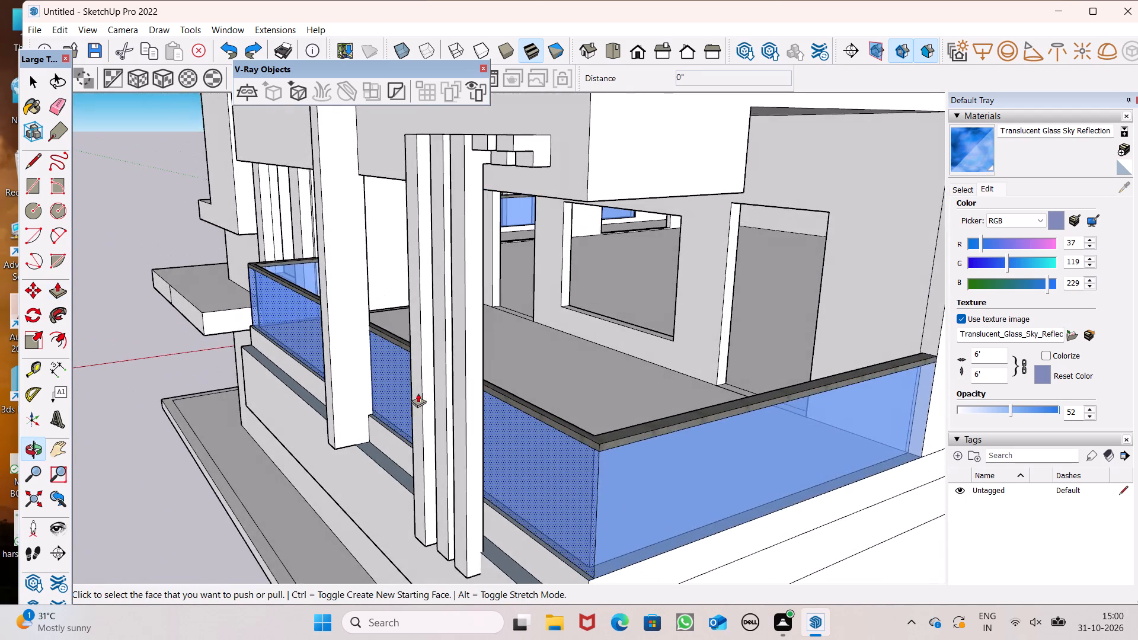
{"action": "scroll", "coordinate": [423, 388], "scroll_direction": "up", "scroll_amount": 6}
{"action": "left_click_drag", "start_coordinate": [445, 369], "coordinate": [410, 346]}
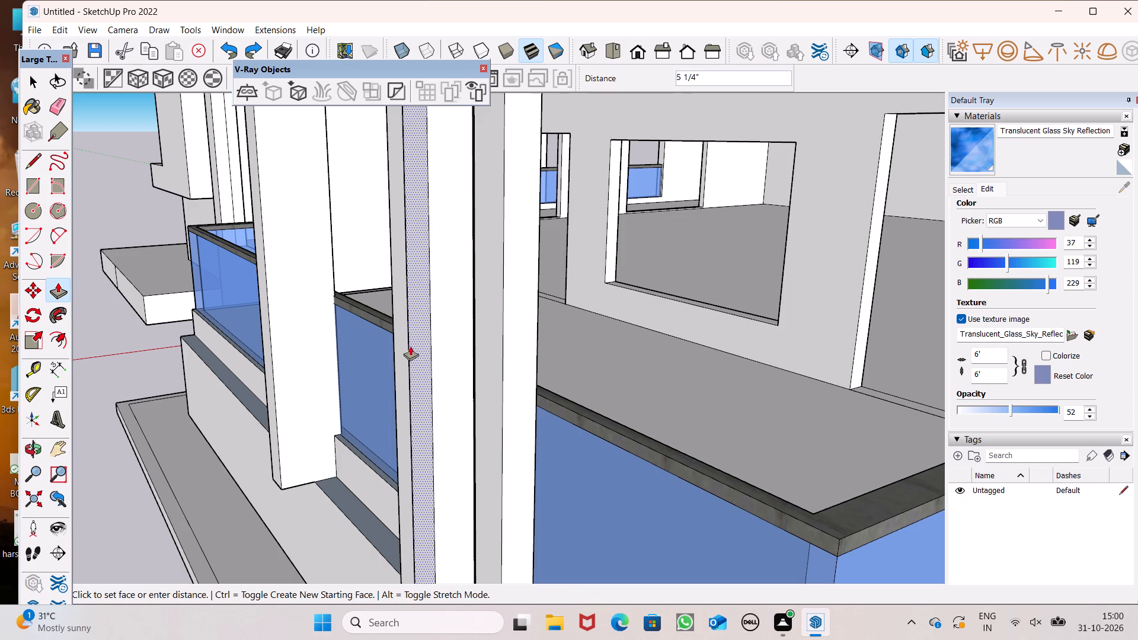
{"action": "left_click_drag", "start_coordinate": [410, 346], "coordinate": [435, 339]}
Pull the second strip's front face flush with the first strip's, and the third strip's front face forward 2 3/16" to match.
{"action": "scroll", "coordinate": [465, 290], "scroll_direction": "down", "scroll_amount": 7}
{"action": "middle_click_drag", "start_coordinate": [481, 366], "coordinate": [318, 312]}
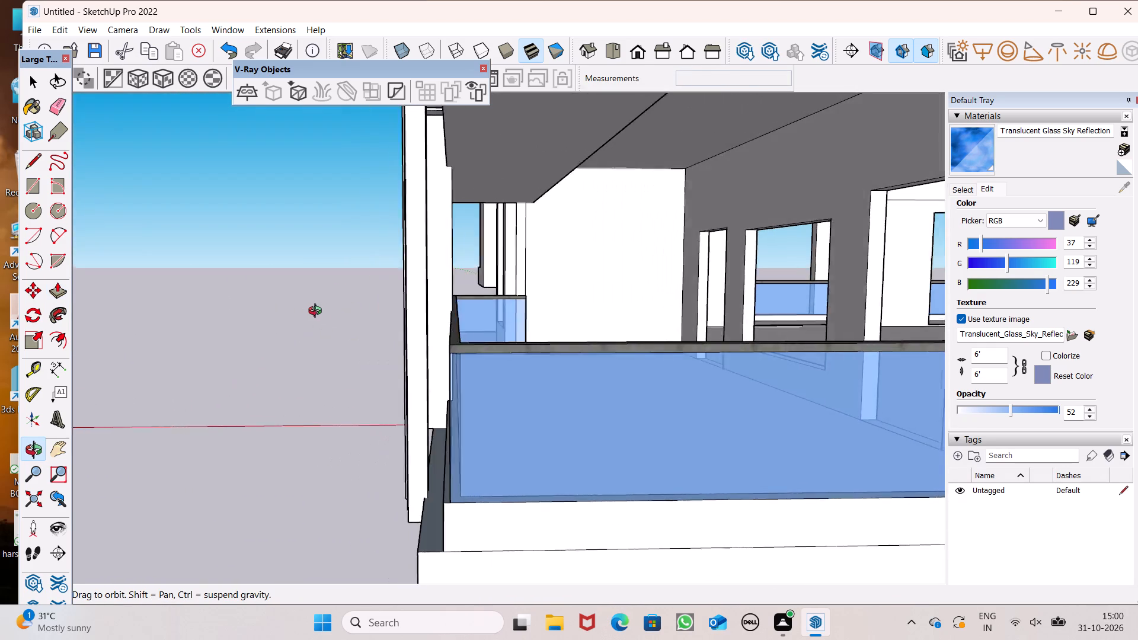
{"action": "middle_click_drag", "start_coordinate": [318, 312], "coordinate": [1024, 328]}
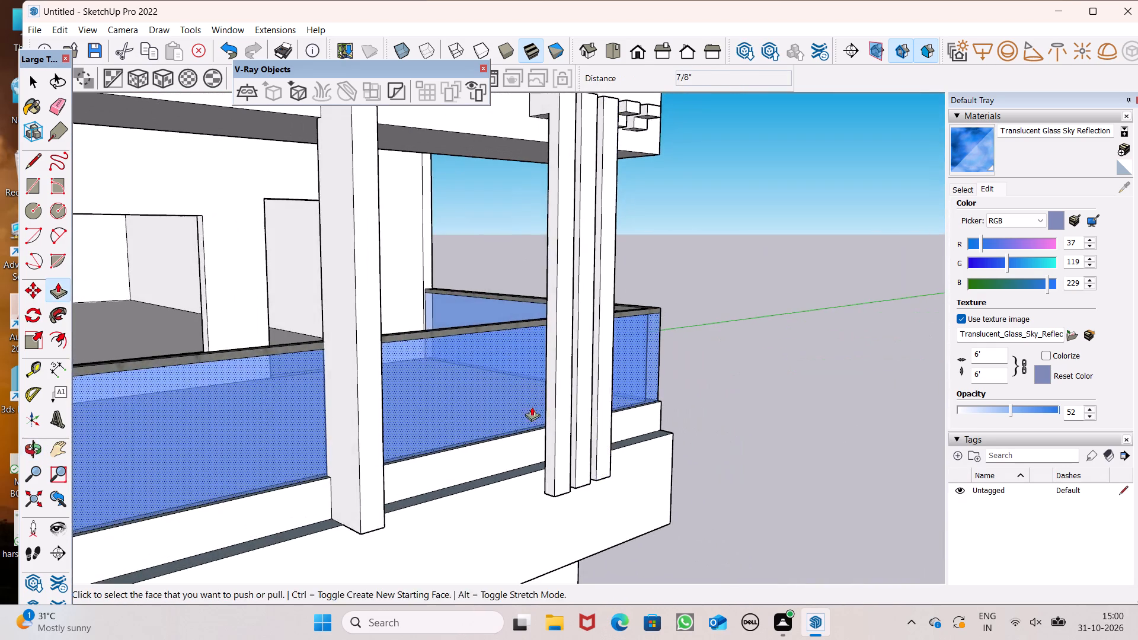
{"action": "middle_click_drag", "start_coordinate": [536, 421], "coordinate": [728, 443]}
{"action": "scroll", "coordinate": [548, 464], "scroll_direction": "up", "scroll_amount": 5}
{"action": "middle_click_drag", "start_coordinate": [636, 474], "coordinate": [565, 484]}
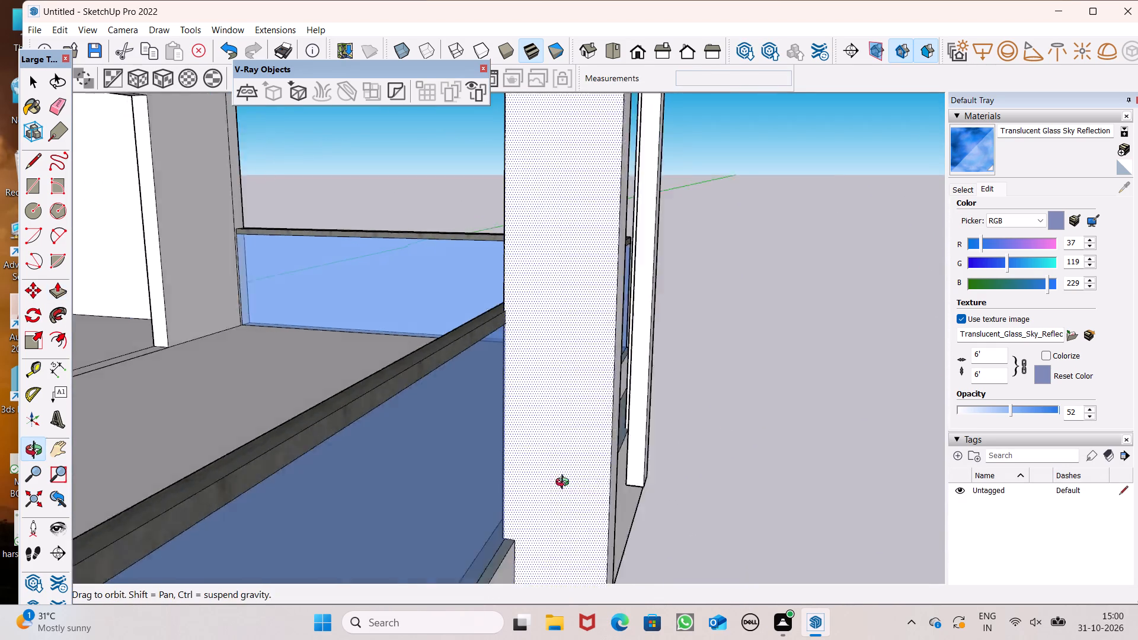
{"action": "middle_click_drag", "start_coordinate": [565, 484], "coordinate": [520, 488]}
{"action": "scroll", "coordinate": [520, 488], "scroll_direction": "up", "scroll_amount": 1}
{"action": "scroll", "coordinate": [660, 473], "scroll_direction": "up", "scroll_amount": 13}
{"action": "middle_click_drag", "start_coordinate": [644, 520], "coordinate": [740, 552]}
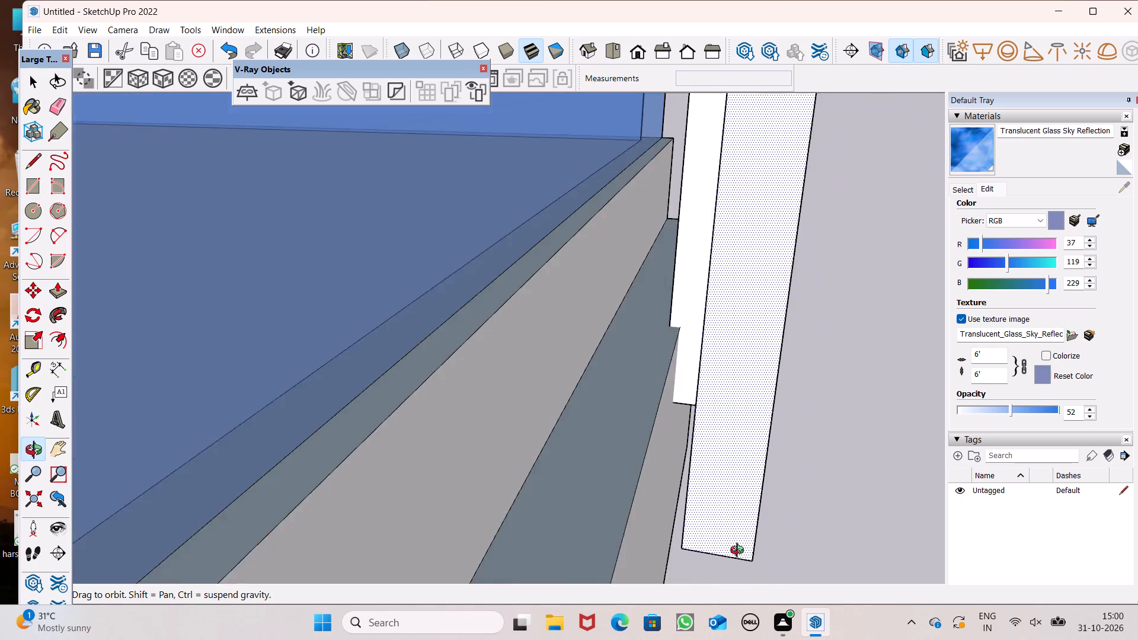
{"action": "middle_click_drag", "start_coordinate": [740, 552], "coordinate": [301, 552]}
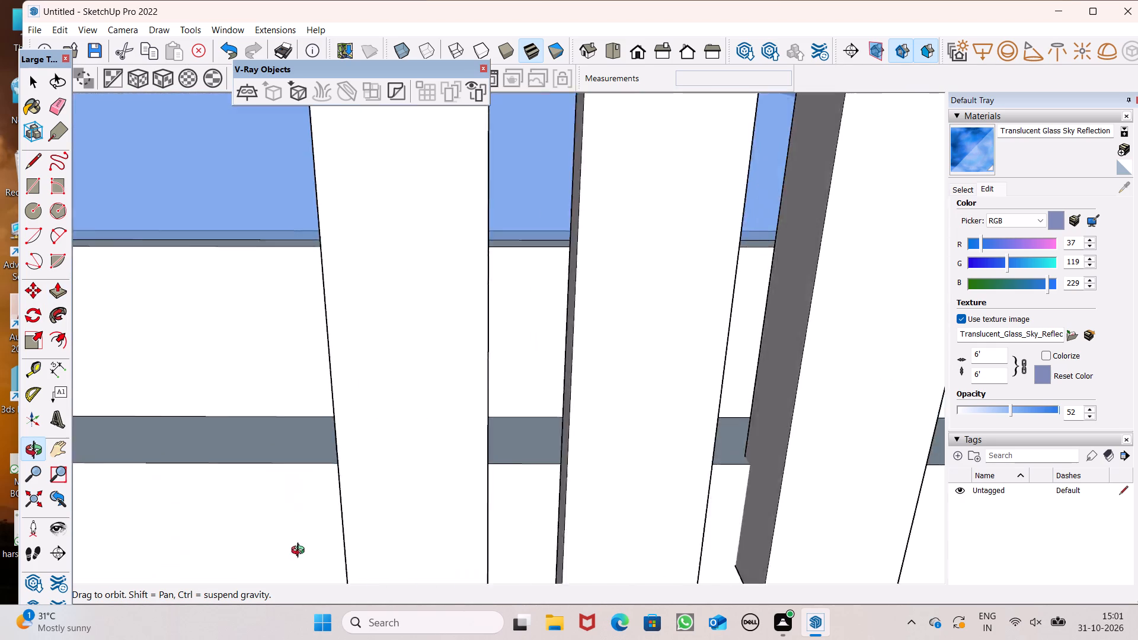
{"action": "middle_click_drag", "start_coordinate": [301, 552], "coordinate": [291, 506]}
{"action": "scroll", "coordinate": [336, 469], "scroll_direction": "up", "scroll_amount": 1}
{"action": "scroll", "coordinate": [521, 380], "scroll_direction": "down", "scroll_amount": 3}
{"action": "left_click_drag", "start_coordinate": [554, 398], "coordinate": [455, 373]}
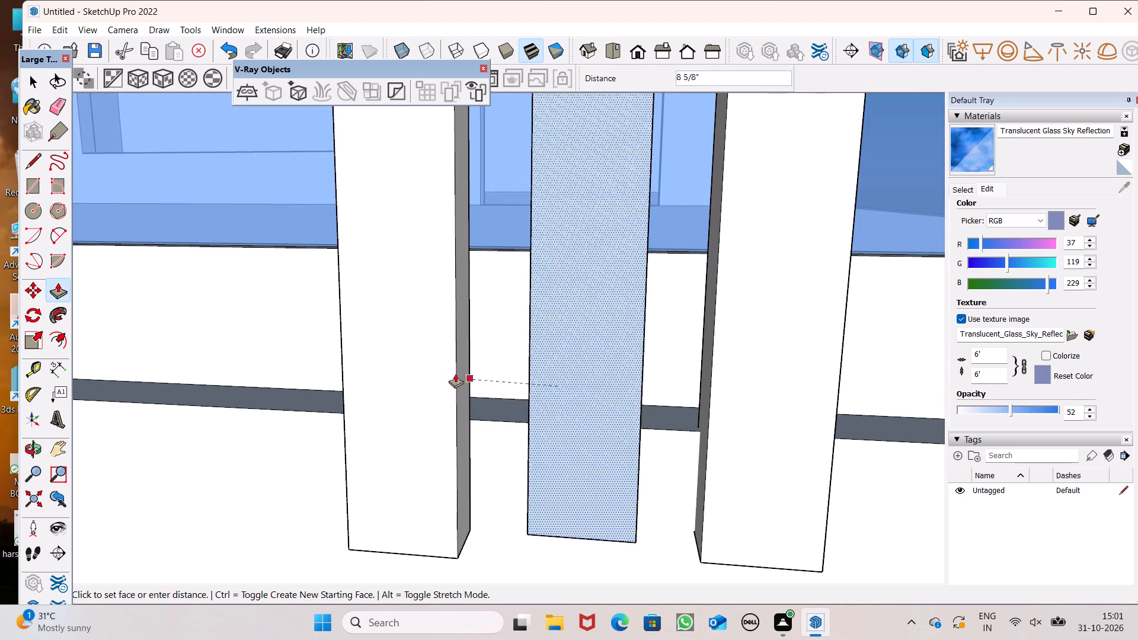
{"action": "left_click_drag", "start_coordinate": [455, 373], "coordinate": [443, 372]}
{"action": "left_click_drag", "start_coordinate": [716, 427], "coordinate": [629, 448]}
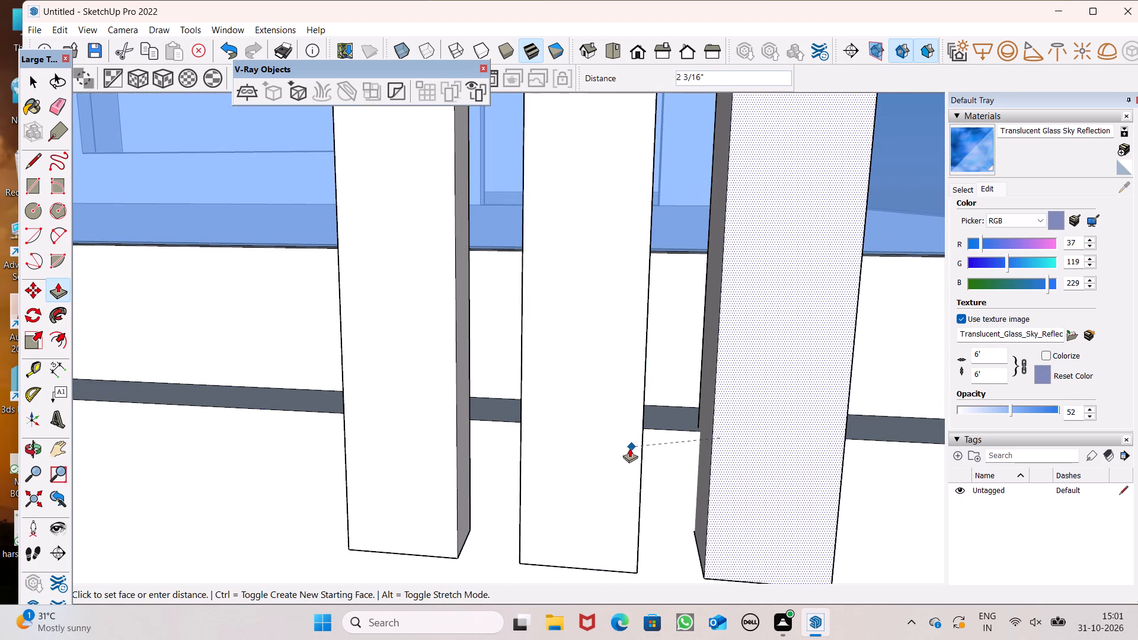
{"action": "left_click_drag", "start_coordinate": [629, 448], "coordinate": [628, 461]}
Adjust the third strip's back face with Push/Pull, aligning it with the middle strip's back face.
{"action": "scroll", "coordinate": [613, 417], "scroll_direction": "down", "scroll_amount": 6}
{"action": "middle_click_drag", "start_coordinate": [658, 442], "coordinate": [222, 431]}
{"action": "scroll", "coordinate": [222, 431], "scroll_direction": "up", "scroll_amount": 1}
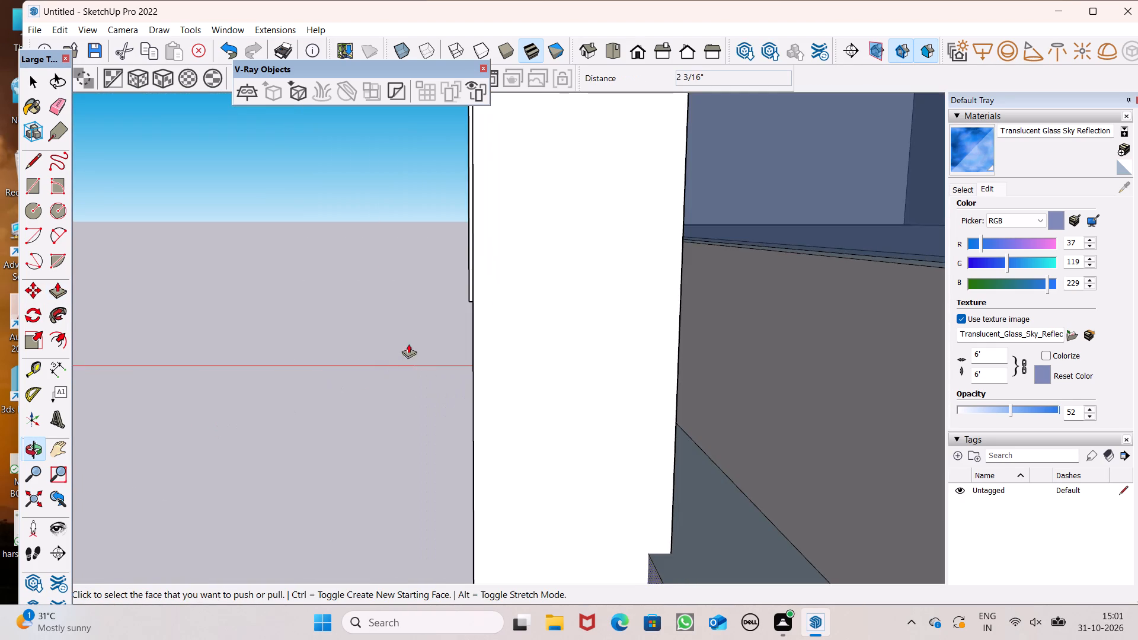
{"action": "scroll", "coordinate": [439, 360], "scroll_direction": "down", "scroll_amount": 10}
{"action": "middle_click_drag", "start_coordinate": [464, 357], "coordinate": [370, 404]}
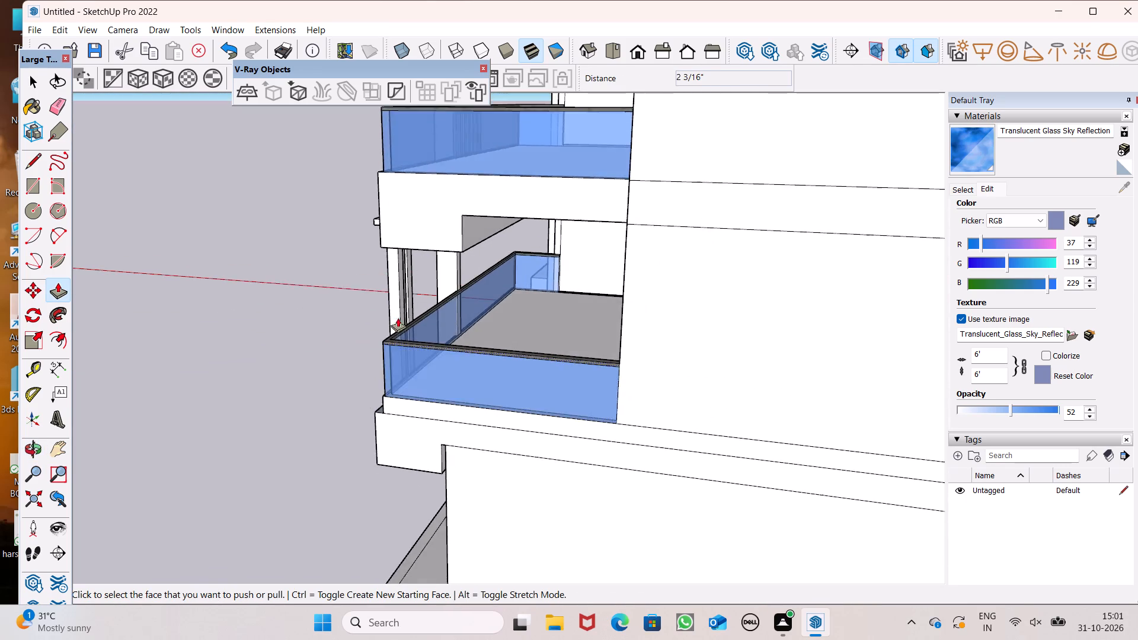
{"action": "scroll", "coordinate": [398, 316], "scroll_direction": "up", "scroll_amount": 9}
{"action": "scroll", "coordinate": [453, 257], "scroll_direction": "down", "scroll_amount": 1}
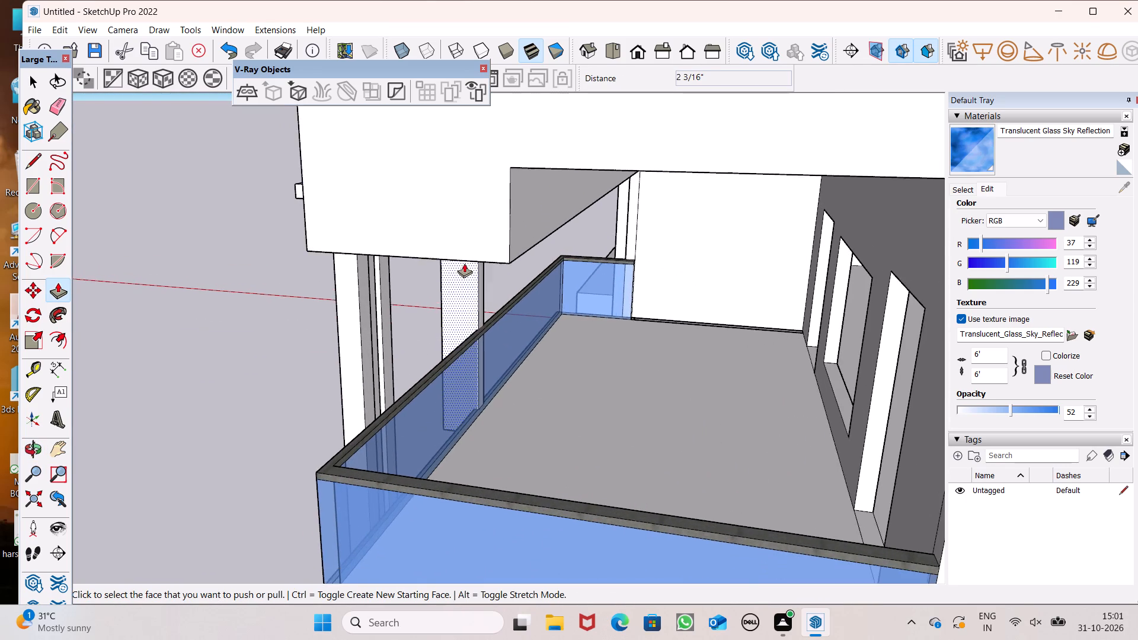
{"action": "middle_click_drag", "start_coordinate": [465, 279], "coordinate": [396, 297]}
{"action": "scroll", "coordinate": [251, 347], "scroll_direction": "up", "scroll_amount": 7}
{"action": "scroll", "coordinate": [296, 449], "scroll_direction": "up", "scroll_amount": 2}
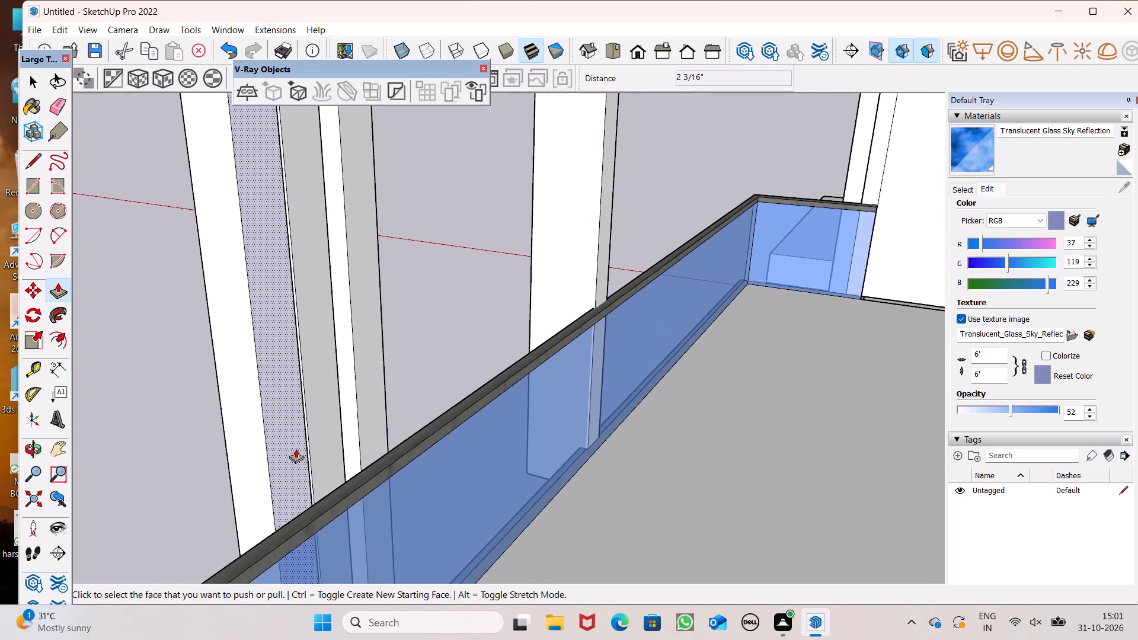
{"action": "scroll", "coordinate": [296, 449], "scroll_direction": "up", "scroll_amount": 2}
{"action": "middle_click_drag", "start_coordinate": [412, 420], "coordinate": [392, 396]}
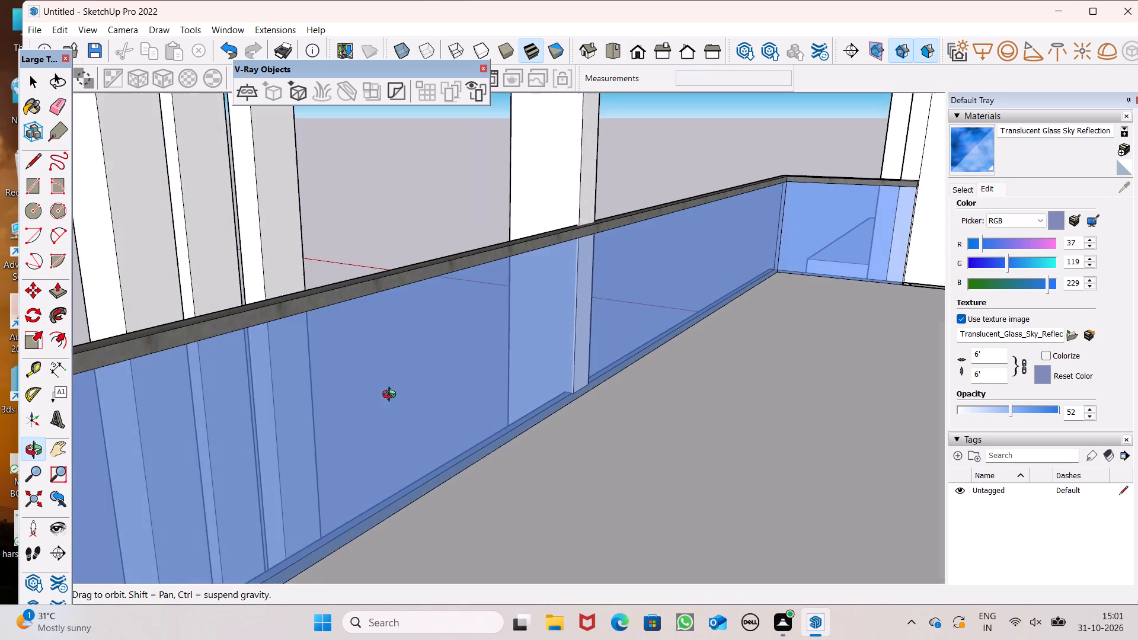
{"action": "middle_click_drag", "start_coordinate": [392, 396], "coordinate": [417, 431]}
{"action": "scroll", "coordinate": [414, 431], "scroll_direction": "up", "scroll_amount": 1}
{"action": "scroll", "coordinate": [410, 417], "scroll_direction": "down", "scroll_amount": 1}
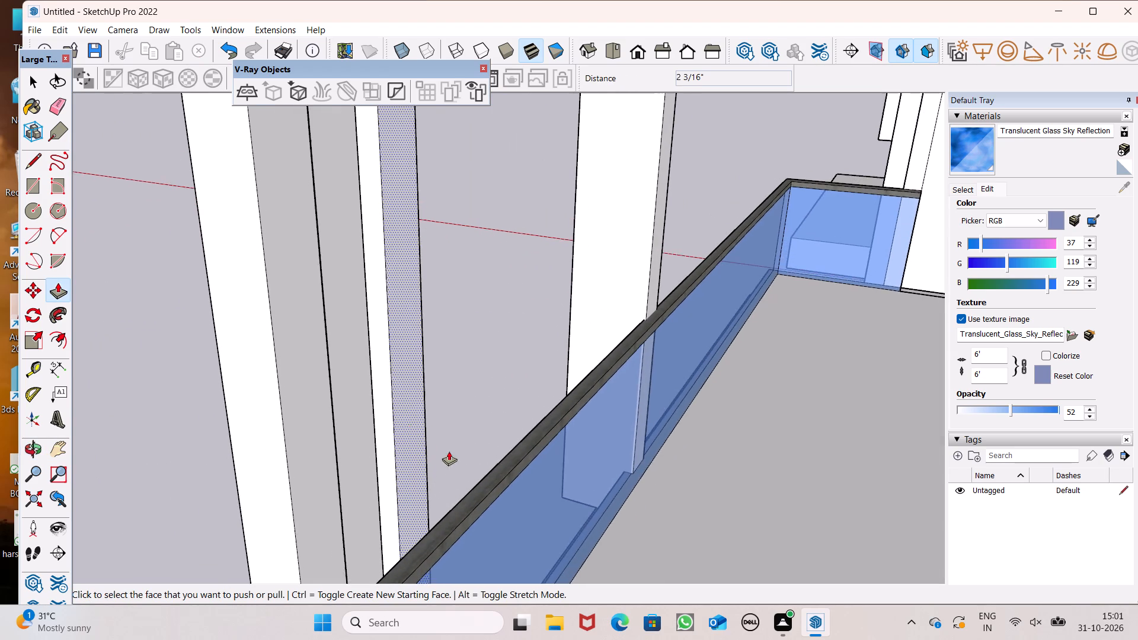
{"action": "middle_click_drag", "start_coordinate": [453, 472], "coordinate": [430, 451]}
{"action": "left_click_drag", "start_coordinate": [151, 340], "coordinate": [152, 337]}
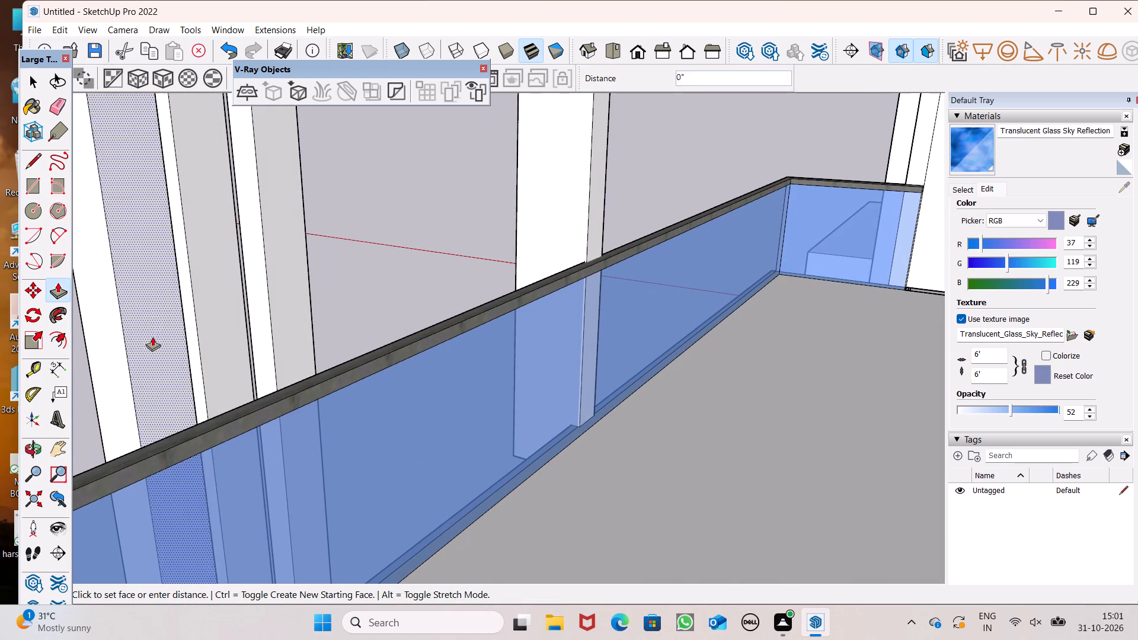
{"action": "left_click_drag", "start_coordinate": [152, 337], "coordinate": [129, 289]}
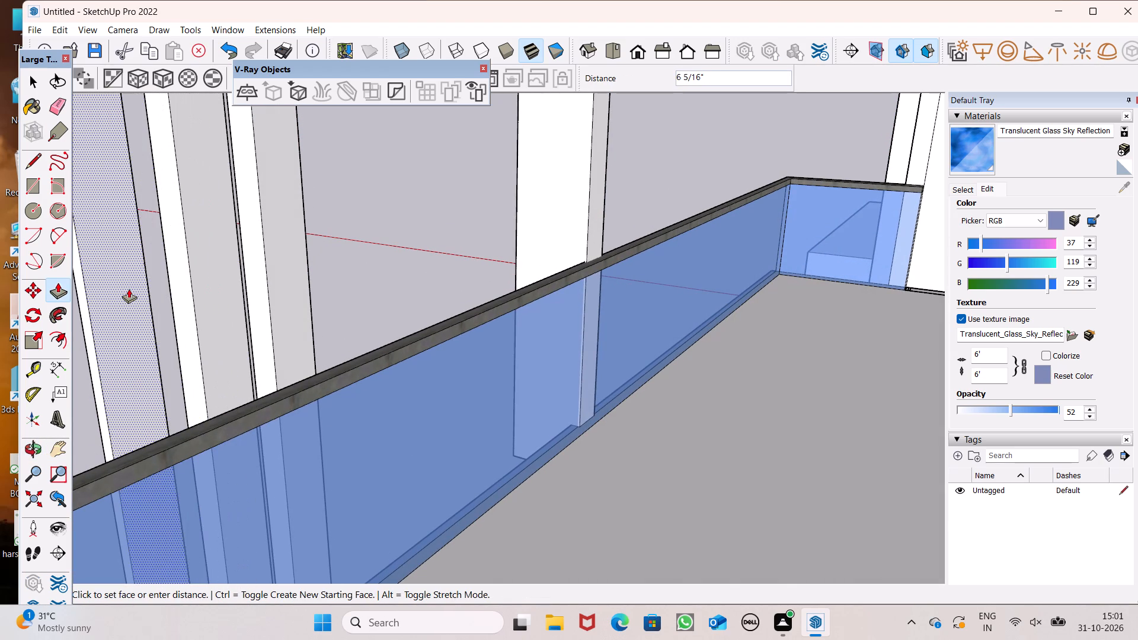
{"action": "left_click_drag", "start_coordinate": [129, 289], "coordinate": [130, 291]}
{"action": "middle_click_drag", "start_coordinate": [210, 313], "coordinate": [187, 356]}
{"action": "left_click_drag", "start_coordinate": [108, 390], "coordinate": [121, 390]}
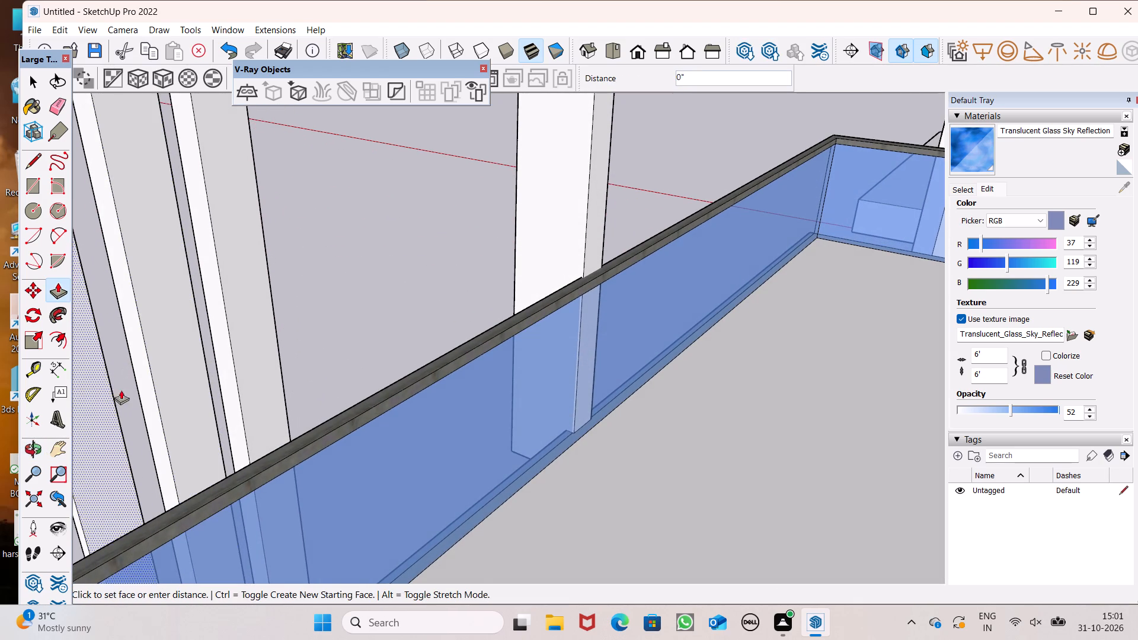
{"action": "left_click_drag", "start_coordinate": [121, 390], "coordinate": [153, 363]}
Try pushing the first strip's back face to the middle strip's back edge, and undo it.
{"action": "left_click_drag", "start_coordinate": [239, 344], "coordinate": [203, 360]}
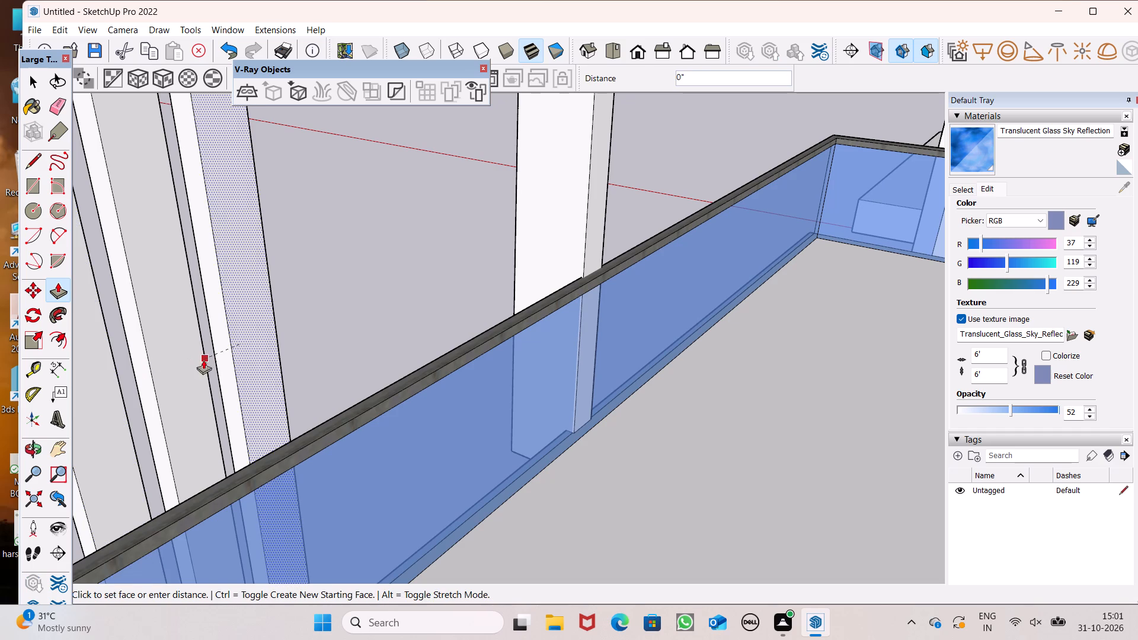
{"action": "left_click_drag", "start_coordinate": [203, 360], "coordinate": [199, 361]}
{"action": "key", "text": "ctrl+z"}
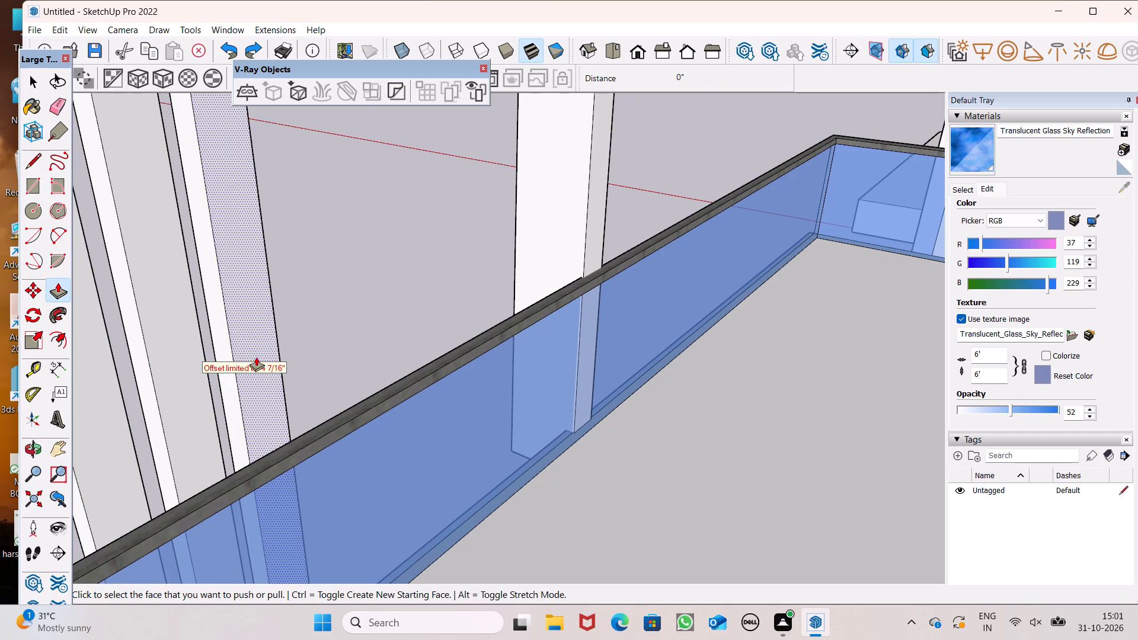
Pull the undersides of the fourth and fifth blocks' projecting halves down 9' 1 5/8" and about 9' 1 1/16" to form strips.
{"action": "scroll", "coordinate": [252, 351], "scroll_direction": "down", "scroll_amount": 2}
{"action": "middle_click_drag", "start_coordinate": [234, 395], "coordinate": [340, 356]}
{"action": "scroll", "coordinate": [339, 334], "scroll_direction": "down", "scroll_amount": 6}
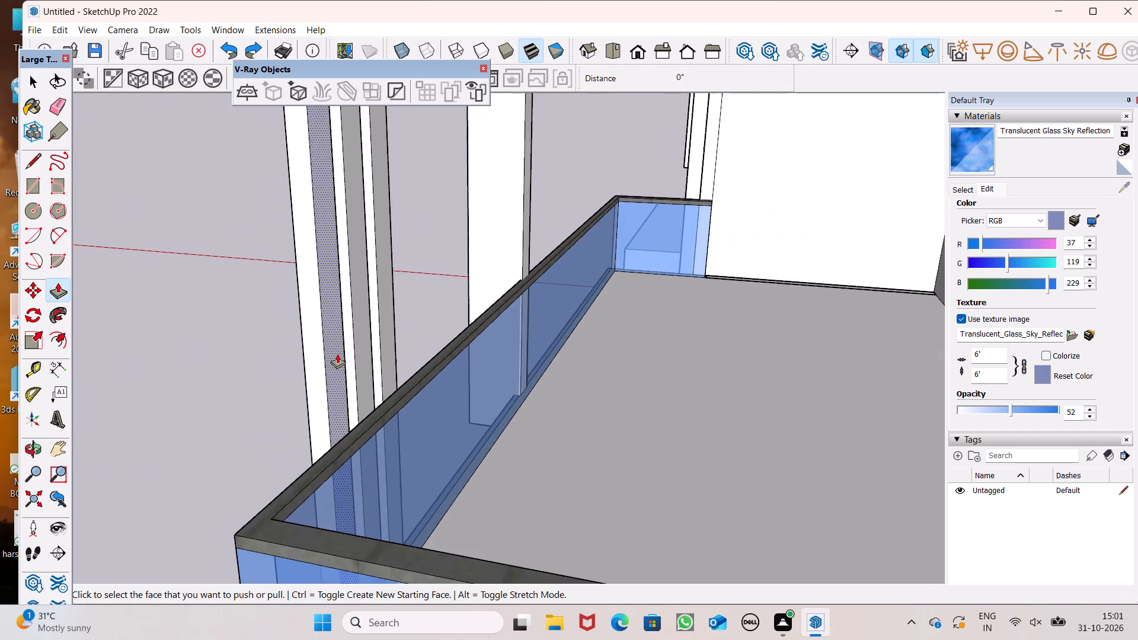
{"action": "scroll", "coordinate": [337, 334], "scroll_direction": "down", "scroll_amount": 6}
{"action": "middle_click_drag", "start_coordinate": [323, 404], "coordinate": [434, 316]}
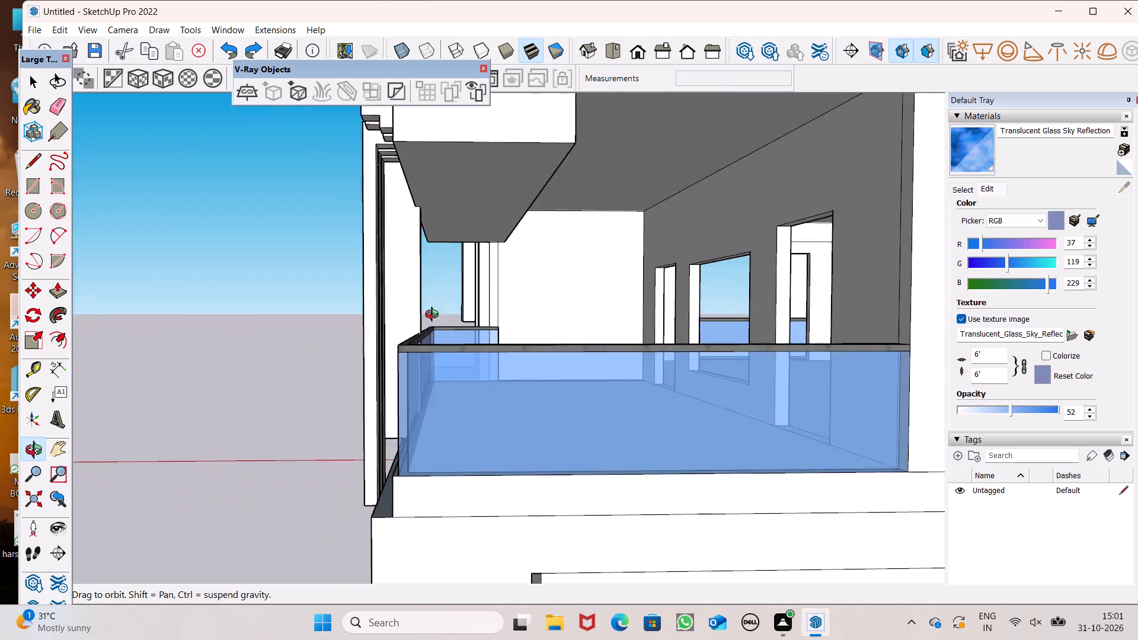
{"action": "middle_click_drag", "start_coordinate": [434, 316], "coordinate": [457, 358]}
{"action": "scroll", "coordinate": [453, 283], "scroll_direction": "down", "scroll_amount": 8}
{"action": "middle_click_drag", "start_coordinate": [452, 305], "coordinate": [558, 360]}
{"action": "scroll", "coordinate": [538, 313], "scroll_direction": "down", "scroll_amount": 2}
{"action": "scroll", "coordinate": [537, 351], "scroll_direction": "up", "scroll_amount": 7}
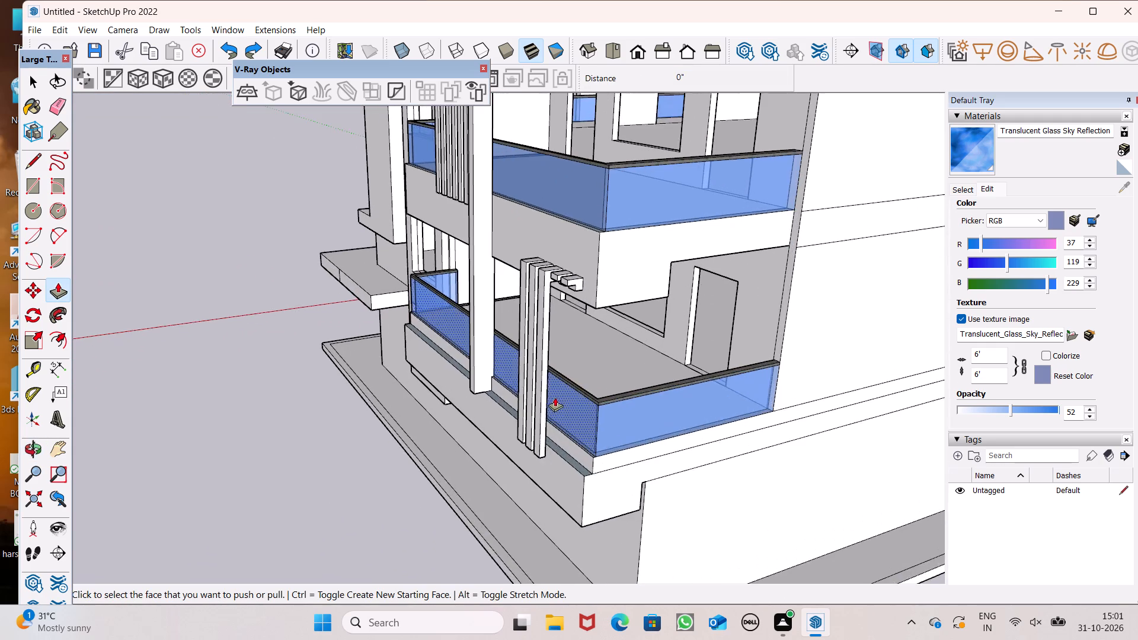
{"action": "middle_click_drag", "start_coordinate": [560, 389], "coordinate": [554, 293]}
{"action": "scroll", "coordinate": [555, 220], "scroll_direction": "up", "scroll_amount": 7}
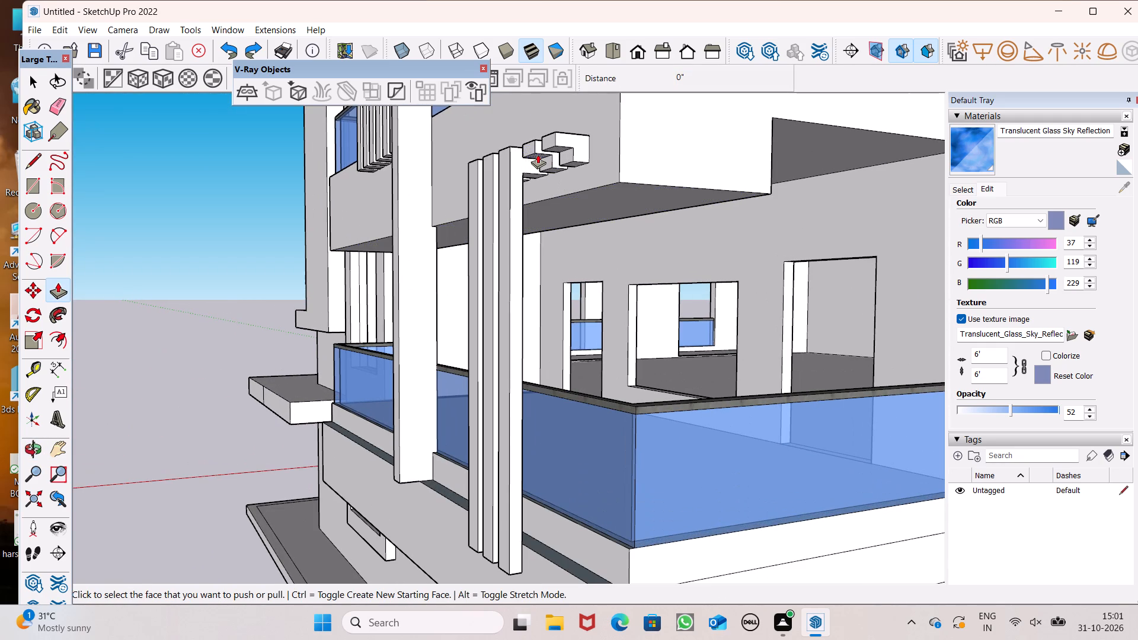
{"action": "left_click_drag", "start_coordinate": [538, 154], "coordinate": [528, 523]}
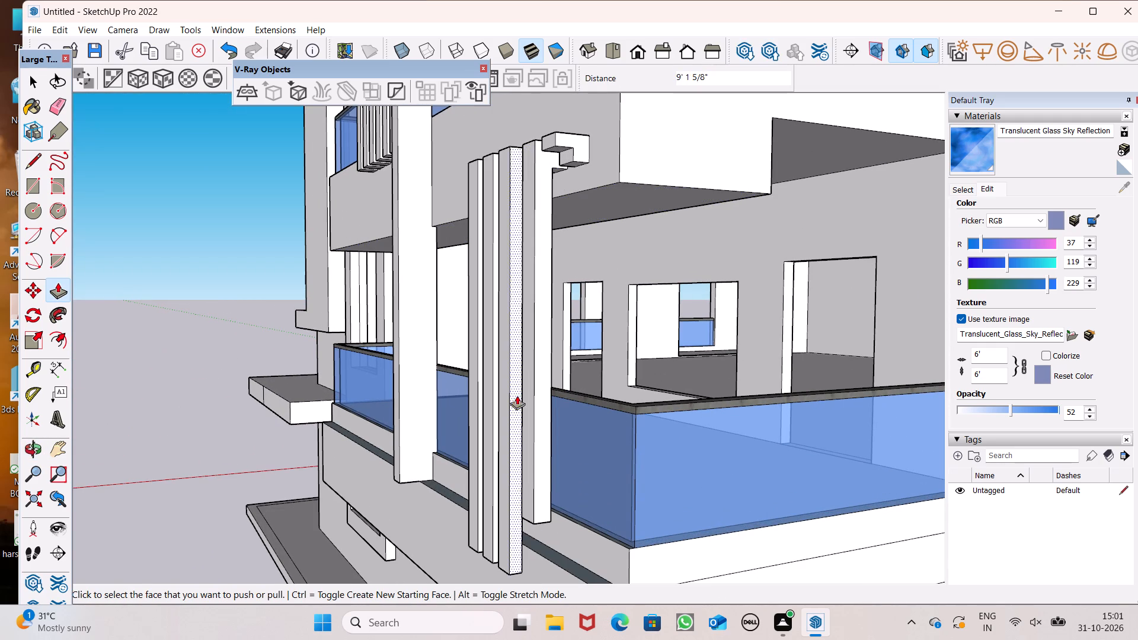
{"action": "left_click_drag", "start_coordinate": [558, 152], "coordinate": [610, 540]}
Pull the fourth strip's underside down a further 1' 6 15/16" to match the bottom of the third strip.
{"action": "scroll", "coordinate": [629, 322], "scroll_direction": "down", "scroll_amount": 4}
{"action": "scroll", "coordinate": [601, 456], "scroll_direction": "up", "scroll_amount": 4}
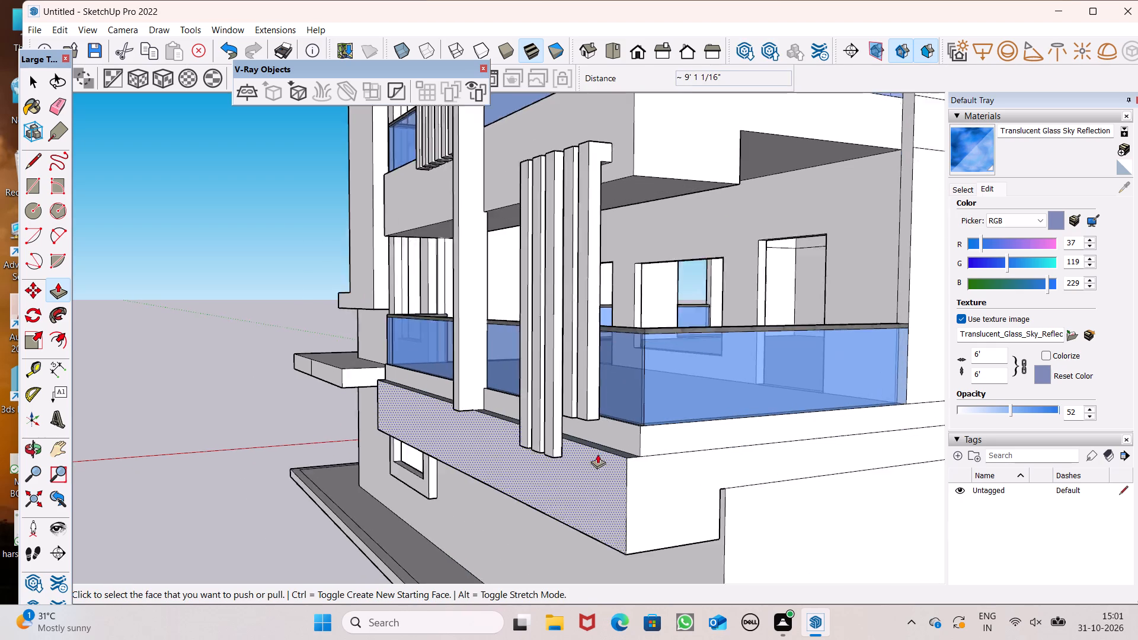
{"action": "scroll", "coordinate": [597, 454], "scroll_direction": "up", "scroll_amount": 1}
{"action": "middle_click_drag", "start_coordinate": [571, 445], "coordinate": [573, 297]}
{"action": "scroll", "coordinate": [572, 290], "scroll_direction": "up", "scroll_amount": 4}
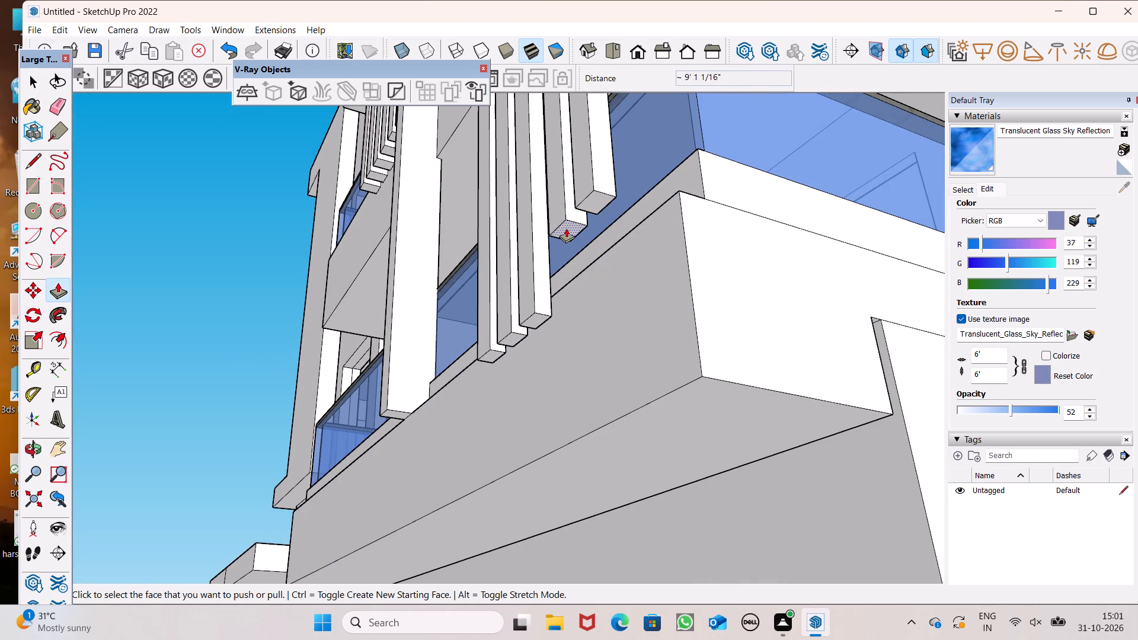
{"action": "left_click_drag", "start_coordinate": [566, 228], "coordinate": [540, 318]}
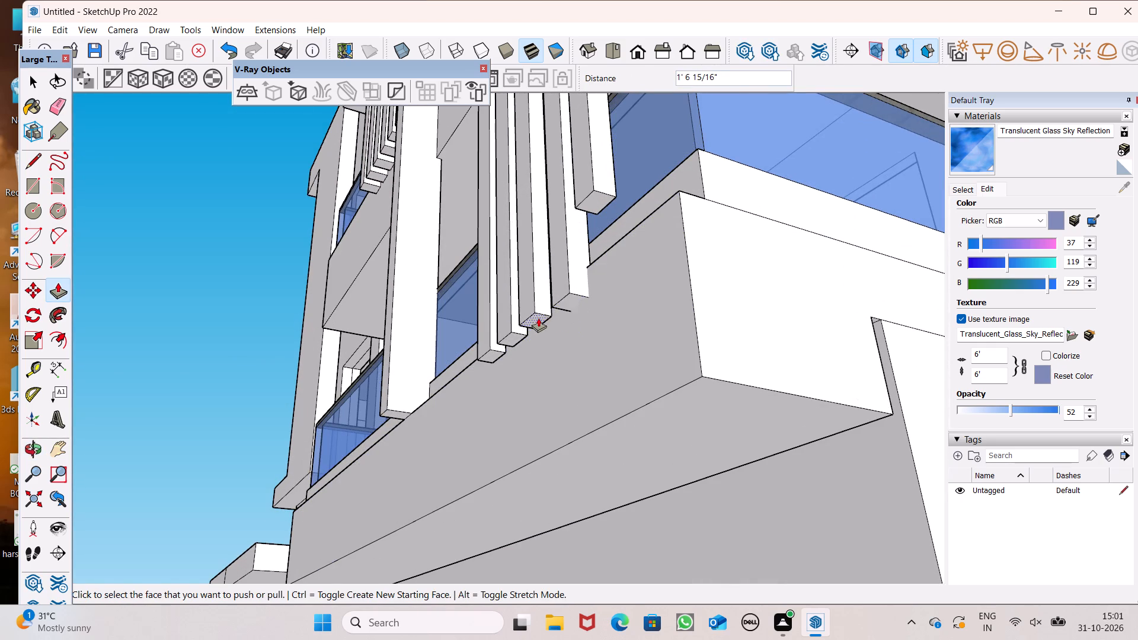
Push the lower balcony's front fascia face inward about 3 13/16", and push it in a further 5 11/16".
{"action": "scroll", "coordinate": [550, 232], "scroll_direction": "down", "scroll_amount": 6}
{"action": "middle_click_drag", "start_coordinate": [602, 249], "coordinate": [872, 489]}
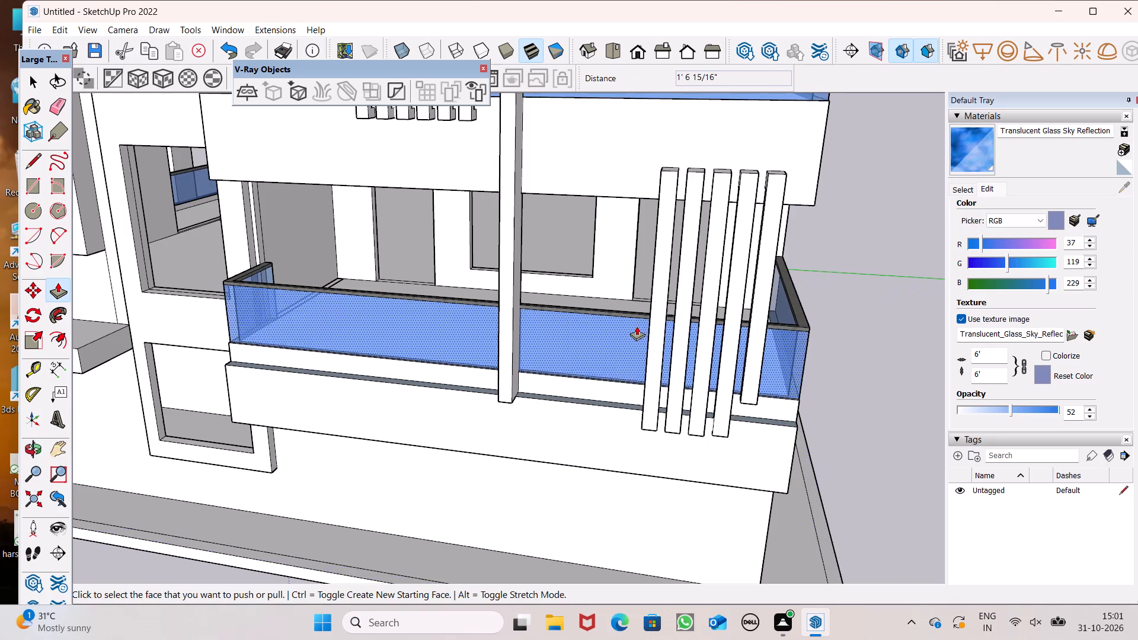
{"action": "scroll", "coordinate": [637, 326], "scroll_direction": "down", "scroll_amount": 2}
{"action": "middle_click_drag", "start_coordinate": [513, 399], "coordinate": [845, 434]}
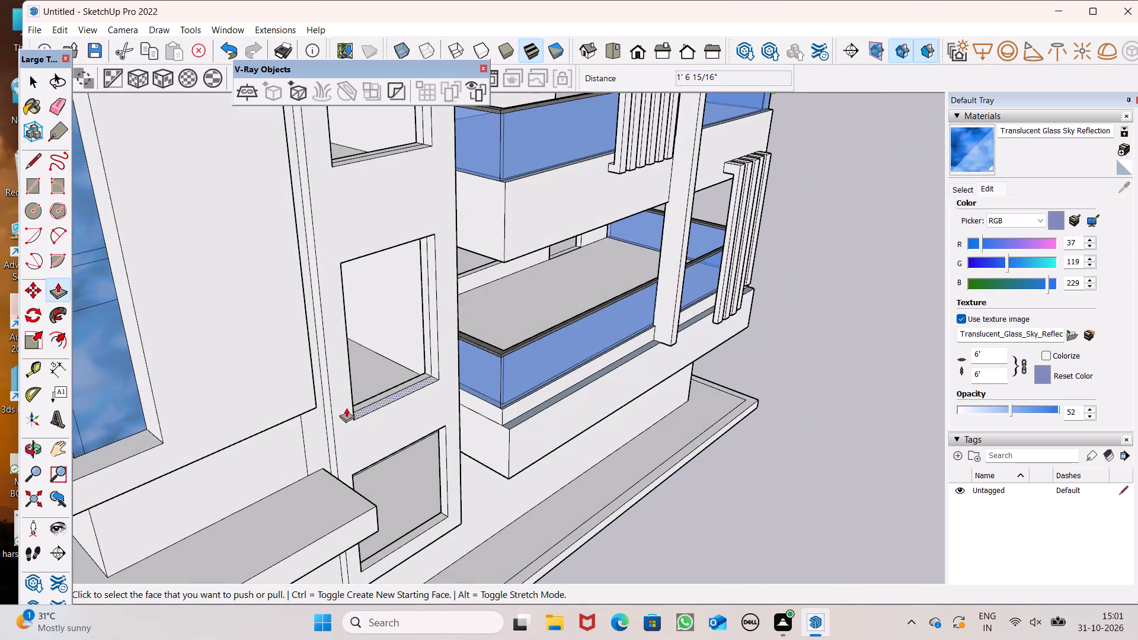
{"action": "left_click", "coordinate": [55, 289]}
{"action": "scroll", "coordinate": [536, 377], "scroll_direction": "up", "scroll_amount": 3}
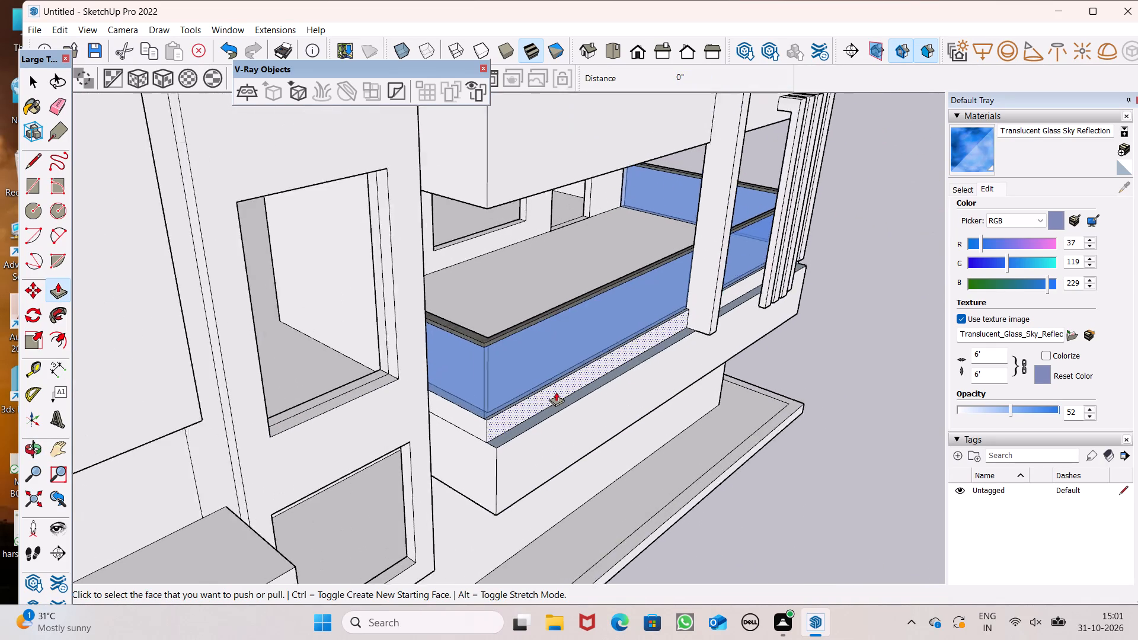
{"action": "scroll", "coordinate": [556, 392], "scroll_direction": "up", "scroll_amount": 2}
{"action": "left_click_drag", "start_coordinate": [559, 456], "coordinate": [549, 454]}
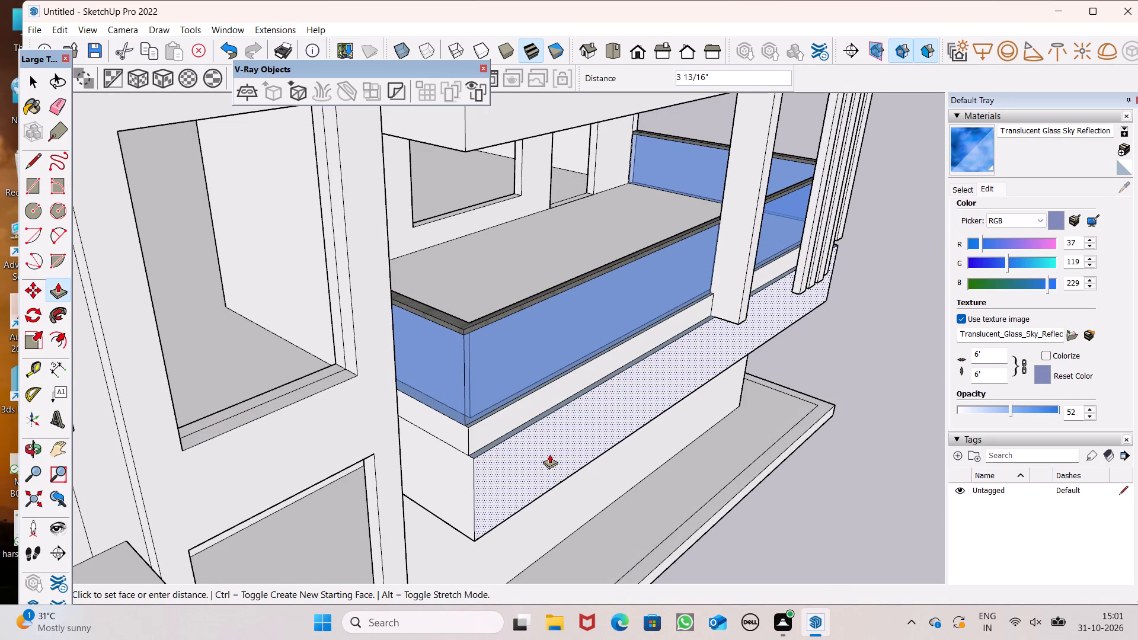
{"action": "left_click_drag", "start_coordinate": [549, 454], "coordinate": [549, 454]}
{"action": "scroll", "coordinate": [747, 297], "scroll_direction": "up", "scroll_amount": 2}
{"action": "middle_click_drag", "start_coordinate": [763, 346], "coordinate": [739, 360]}
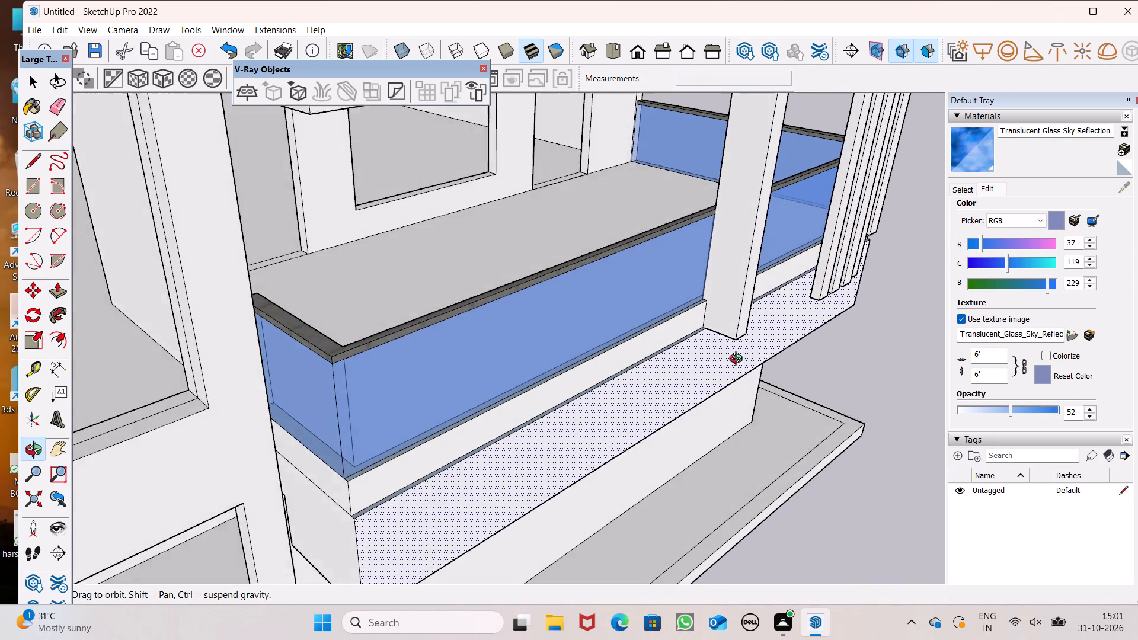
{"action": "middle_click_drag", "start_coordinate": [739, 360], "coordinate": [729, 367]}
{"action": "scroll", "coordinate": [742, 351], "scroll_direction": "up", "scroll_amount": 4}
{"action": "left_click_drag", "start_coordinate": [743, 338], "coordinate": [721, 337]}
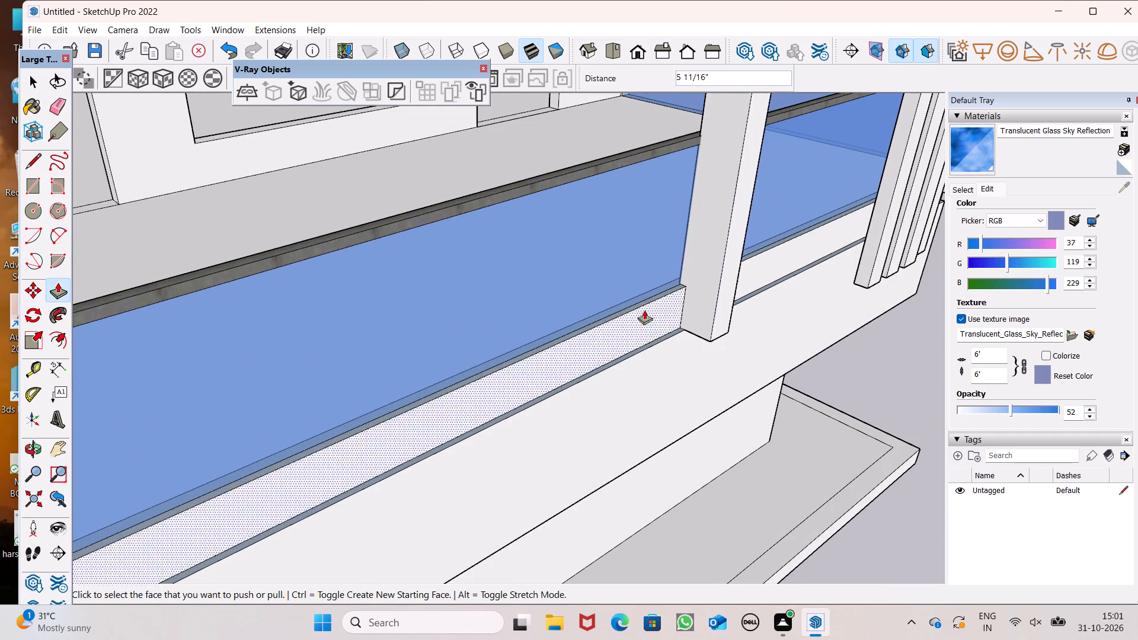
Check the fourth strip's underside against the third, and pull the fifth strip's underside down about 1' 7 1/2" to match.
{"action": "scroll", "coordinate": [610, 318], "scroll_direction": "down", "scroll_amount": 4}
{"action": "middle_click_drag", "start_coordinate": [688, 327], "coordinate": [267, 226]}
{"action": "scroll", "coordinate": [137, 253], "scroll_direction": "down", "scroll_amount": 3}
{"action": "middle_click_drag", "start_coordinate": [469, 300], "coordinate": [309, 313]}
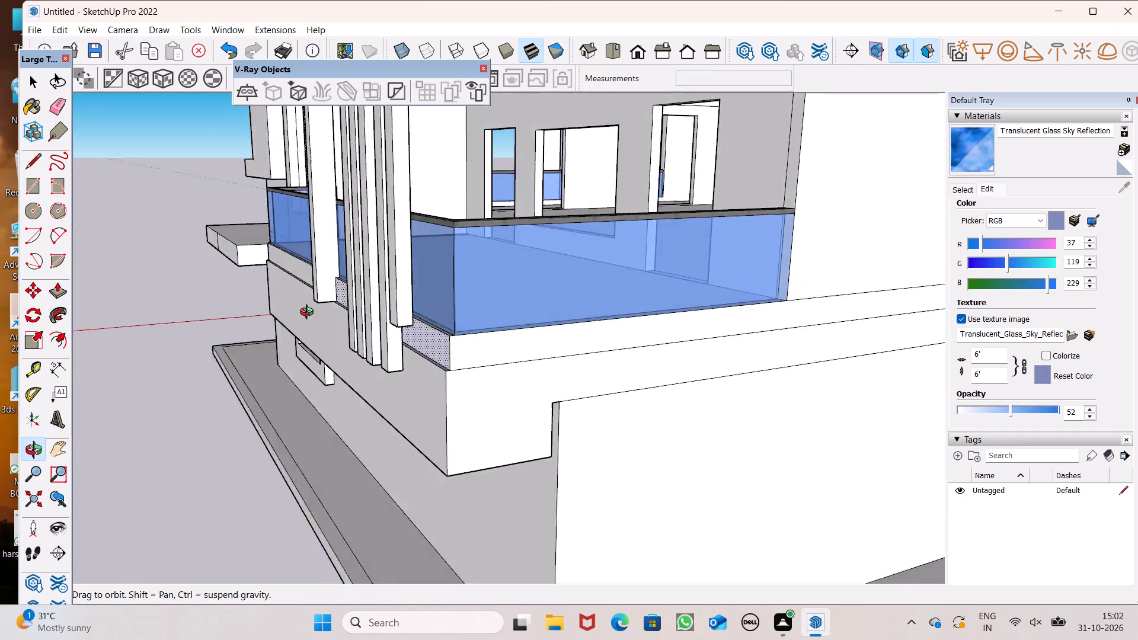
{"action": "middle_click_drag", "start_coordinate": [309, 313], "coordinate": [267, 314]}
{"action": "scroll", "coordinate": [406, 331], "scroll_direction": "up", "scroll_amount": 1}
{"action": "middle_click_drag", "start_coordinate": [362, 350], "coordinate": [376, 183]}
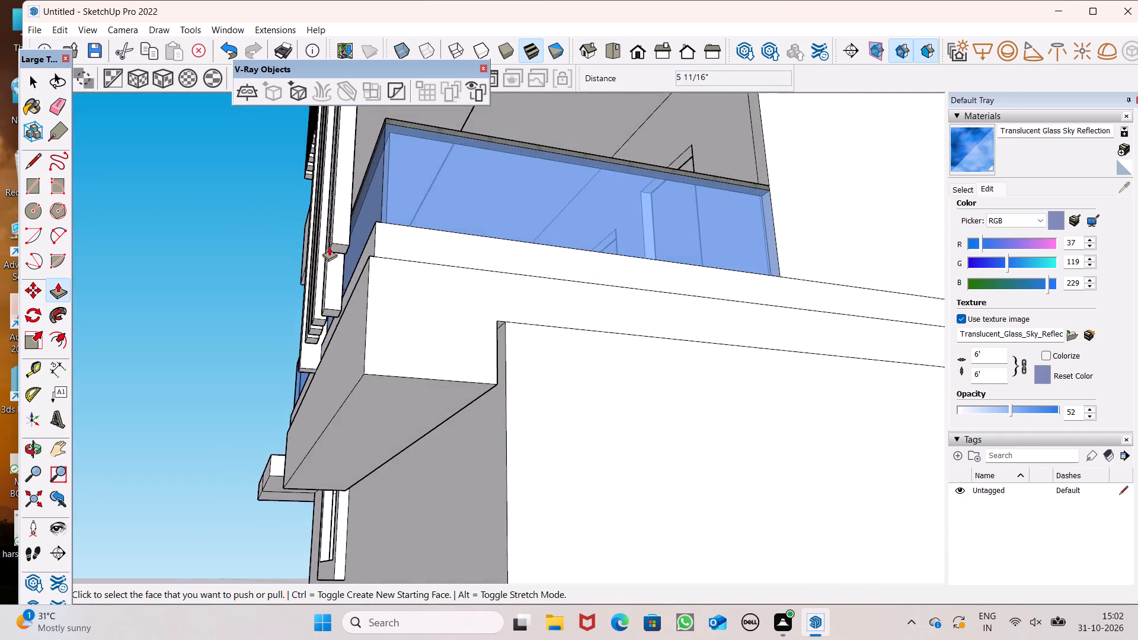
{"action": "scroll", "coordinate": [329, 247], "scroll_direction": "up", "scroll_amount": 4}
{"action": "middle_click_drag", "start_coordinate": [349, 348], "coordinate": [408, 357]}
{"action": "scroll", "coordinate": [420, 348], "scroll_direction": "up", "scroll_amount": 4}
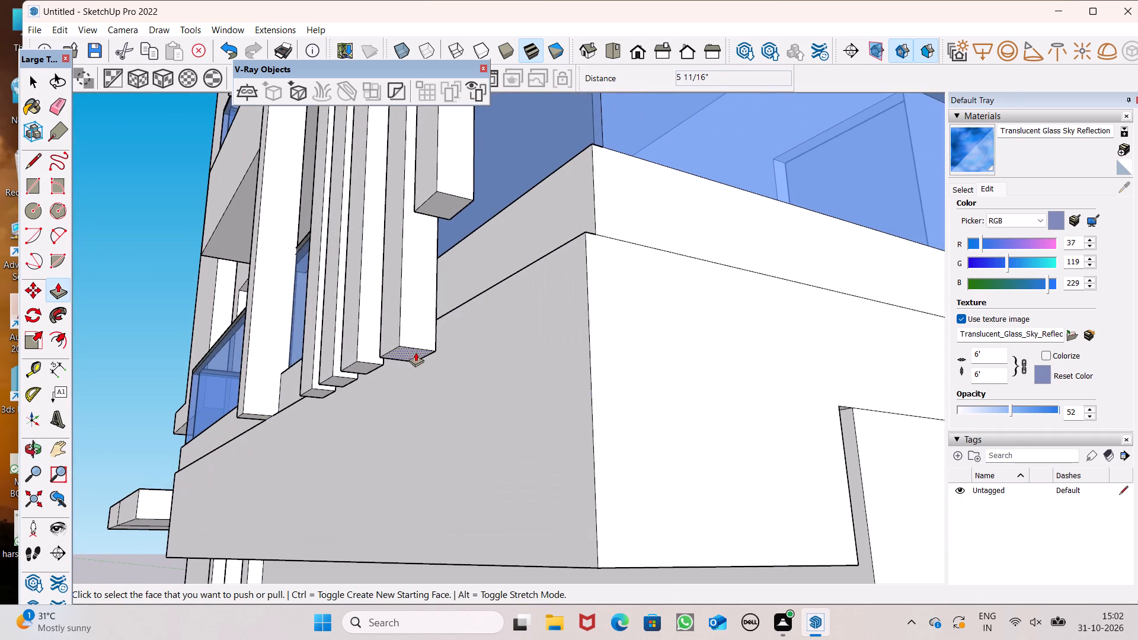
{"action": "left_click_drag", "start_coordinate": [411, 353], "coordinate": [361, 363]}
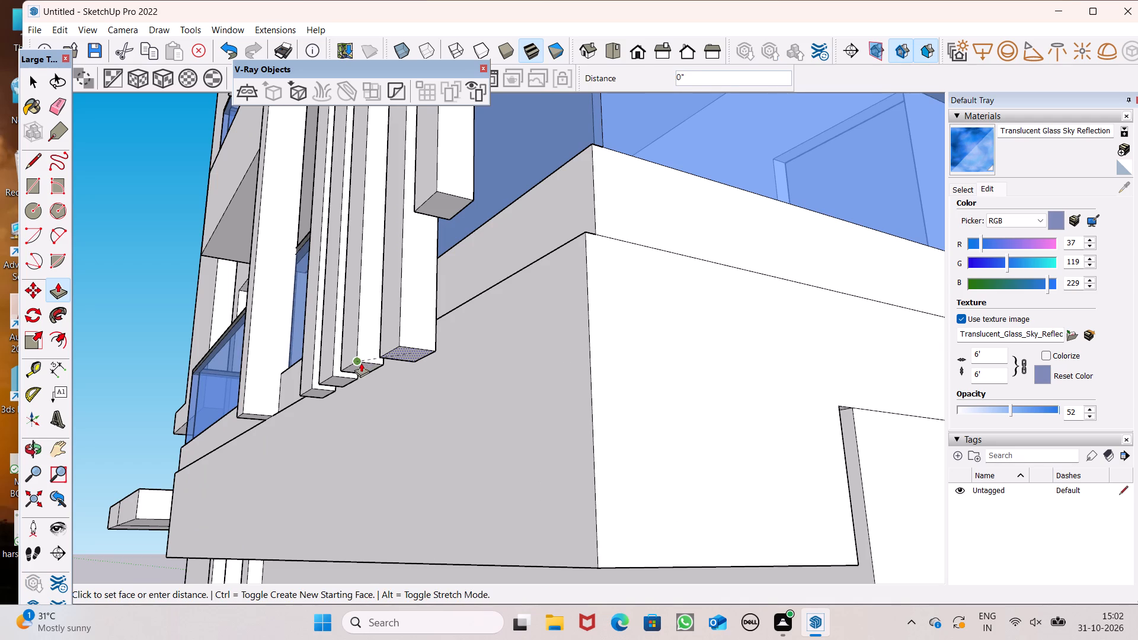
{"action": "left_click_drag", "start_coordinate": [361, 363], "coordinate": [359, 362]}
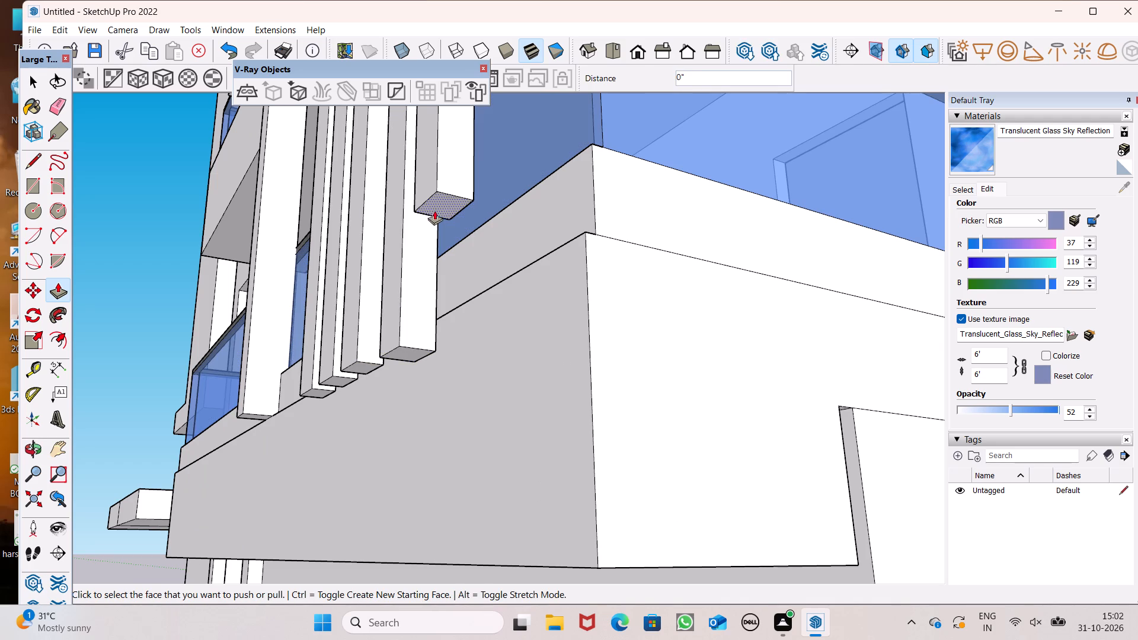
{"action": "left_click_drag", "start_coordinate": [434, 206], "coordinate": [397, 343]}
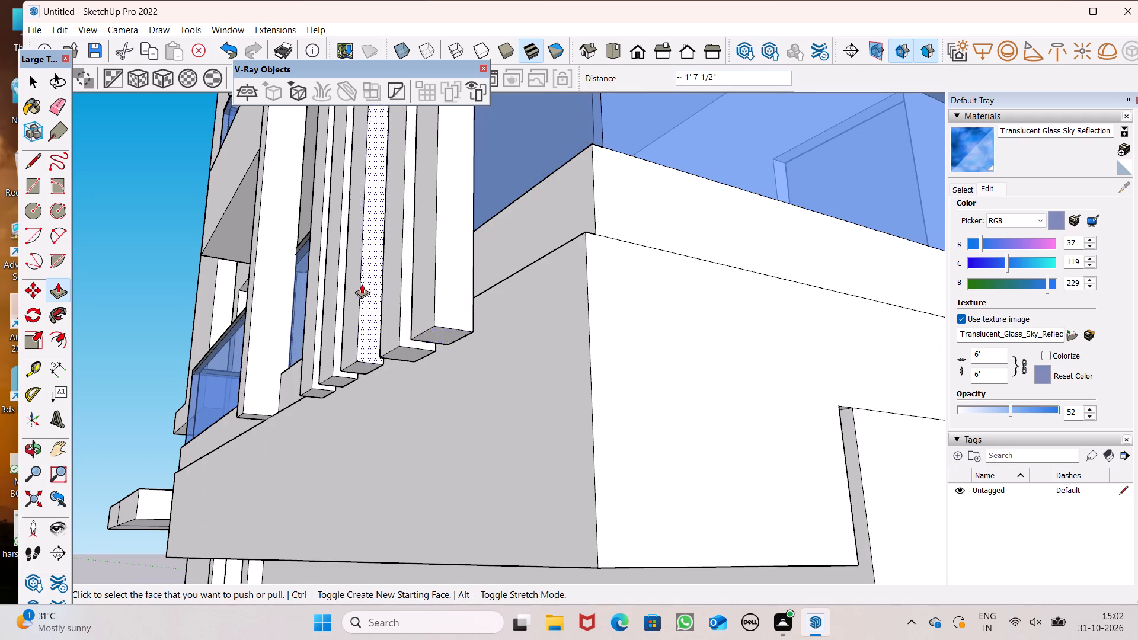
Examine the five lower strips and their bottom ends from the front and side of the house.
{"action": "scroll", "coordinate": [360, 275], "scroll_direction": "down", "scroll_amount": 4}
{"action": "middle_click_drag", "start_coordinate": [374, 315], "coordinate": [587, 394]}
{"action": "scroll", "coordinate": [491, 326], "scroll_direction": "down", "scroll_amount": 6}
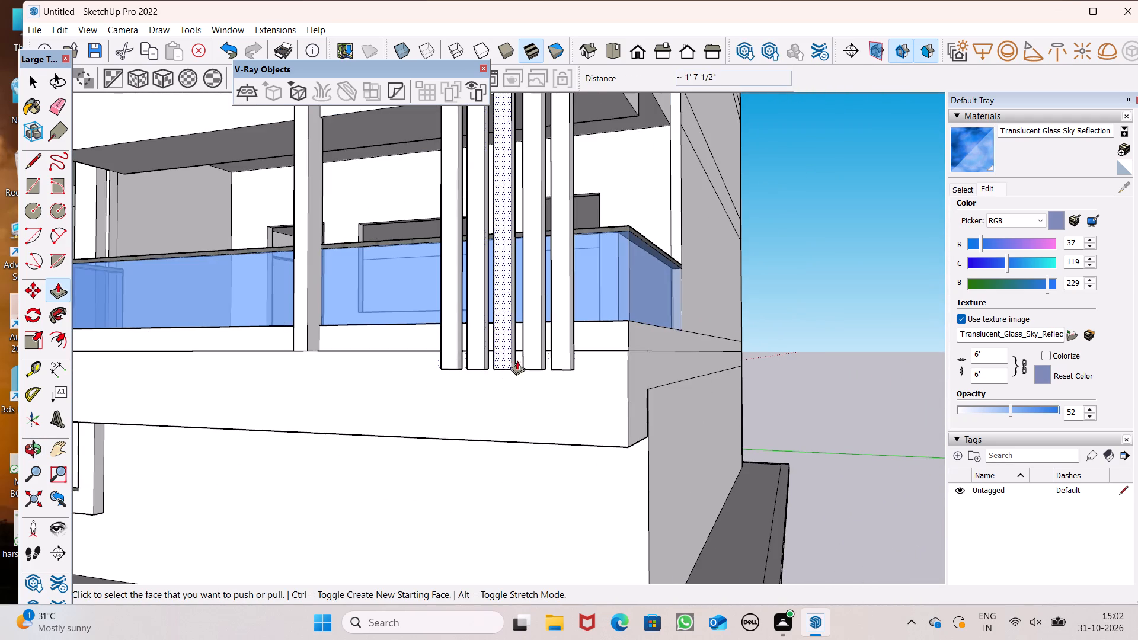
{"action": "scroll", "coordinate": [522, 353], "scroll_direction": "down", "scroll_amount": 8}
{"action": "middle_click_drag", "start_coordinate": [556, 391], "coordinate": [545, 398]}
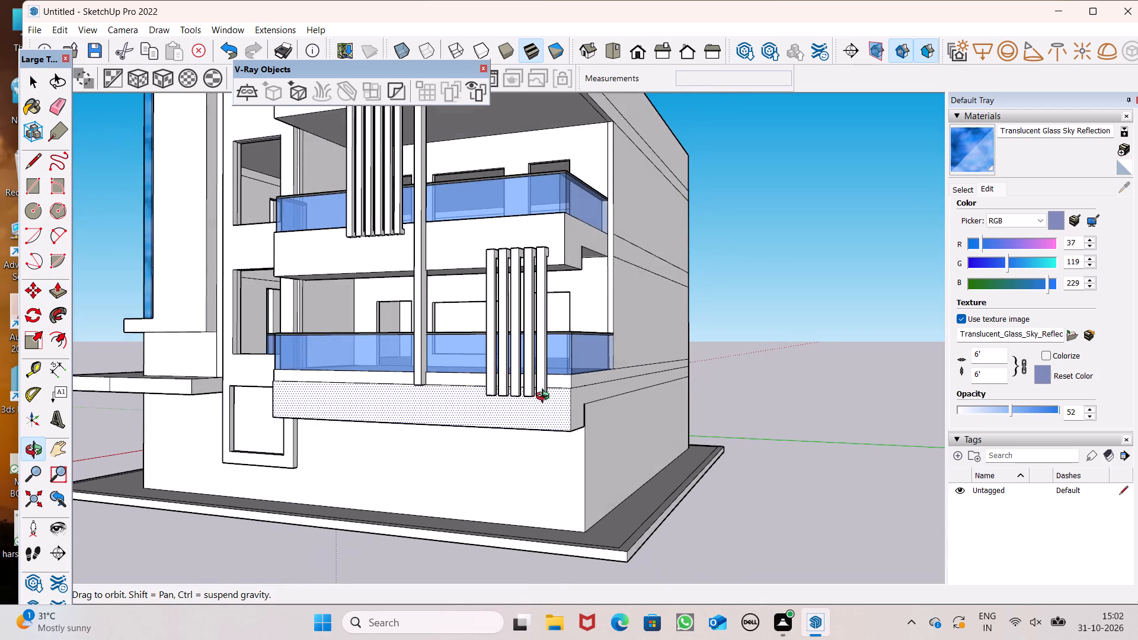
{"action": "middle_click_drag", "start_coordinate": [545, 398], "coordinate": [566, 437]}
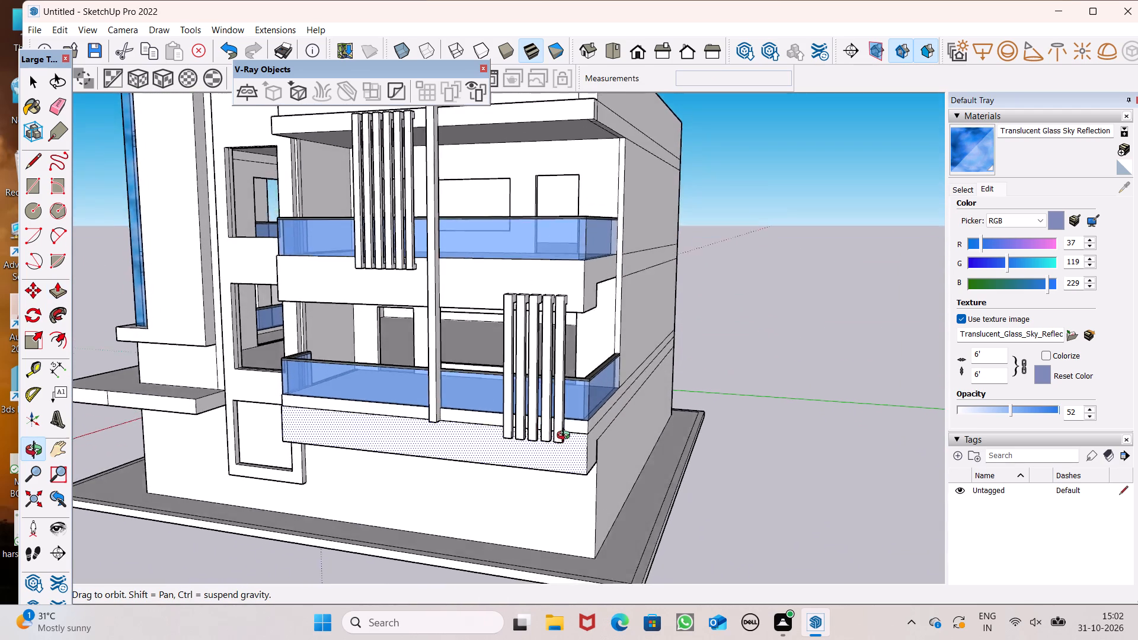
{"action": "middle_click_drag", "start_coordinate": [566, 437], "coordinate": [260, 390]}
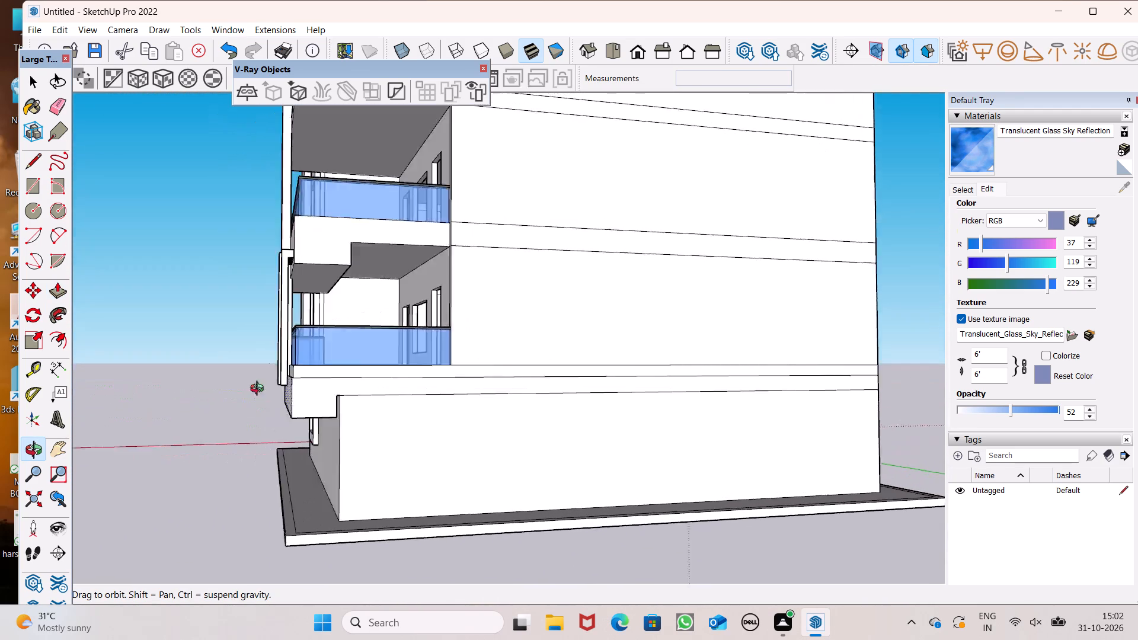
{"action": "middle_click_drag", "start_coordinate": [260, 390], "coordinate": [255, 417]}
Align the back faces of the fourth and fifth strips with the neighbouring strips using Push/Pull, moving them 13/16" and 3 9/16".
{"action": "scroll", "coordinate": [268, 373], "scroll_direction": "up", "scroll_amount": 9}
{"action": "middle_click_drag", "start_coordinate": [308, 396], "coordinate": [267, 409]}
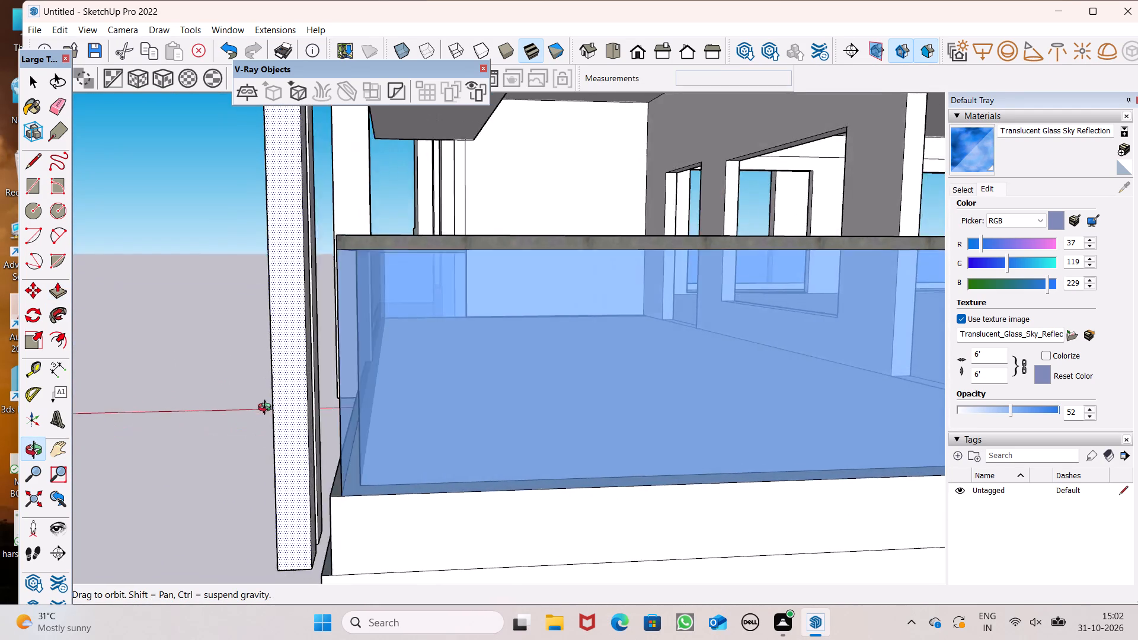
{"action": "middle_click_drag", "start_coordinate": [267, 409], "coordinate": [960, 331]}
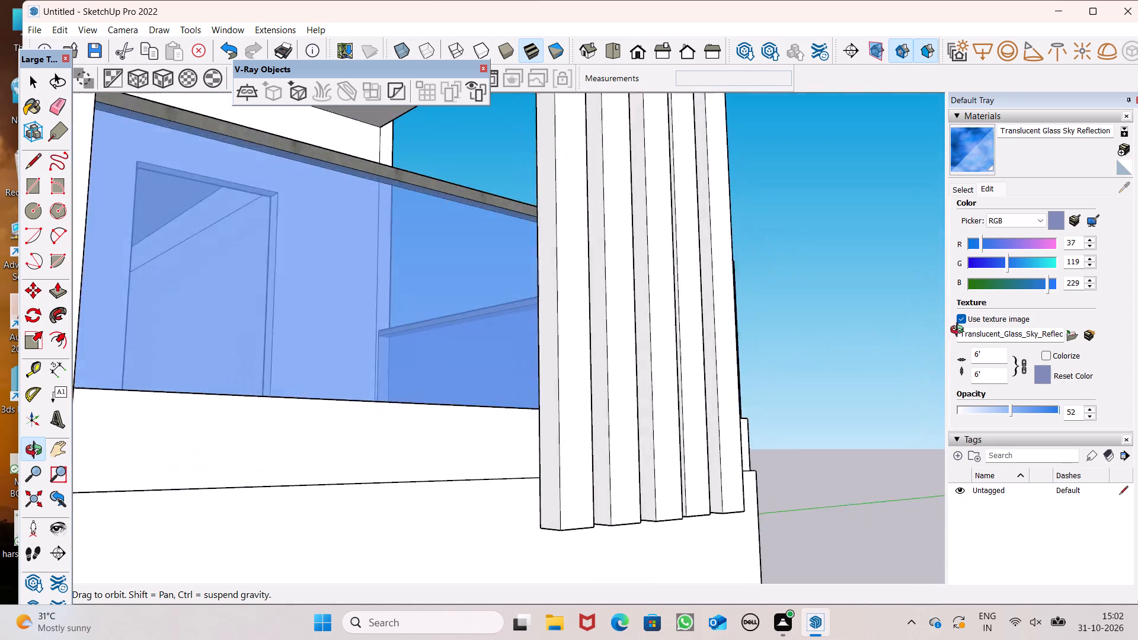
{"action": "middle_click_drag", "start_coordinate": [960, 331], "coordinate": [1124, 302]}
{"action": "scroll", "coordinate": [673, 434], "scroll_direction": "up", "scroll_amount": 5}
{"action": "scroll", "coordinate": [653, 448], "scroll_direction": "down", "scroll_amount": 3}
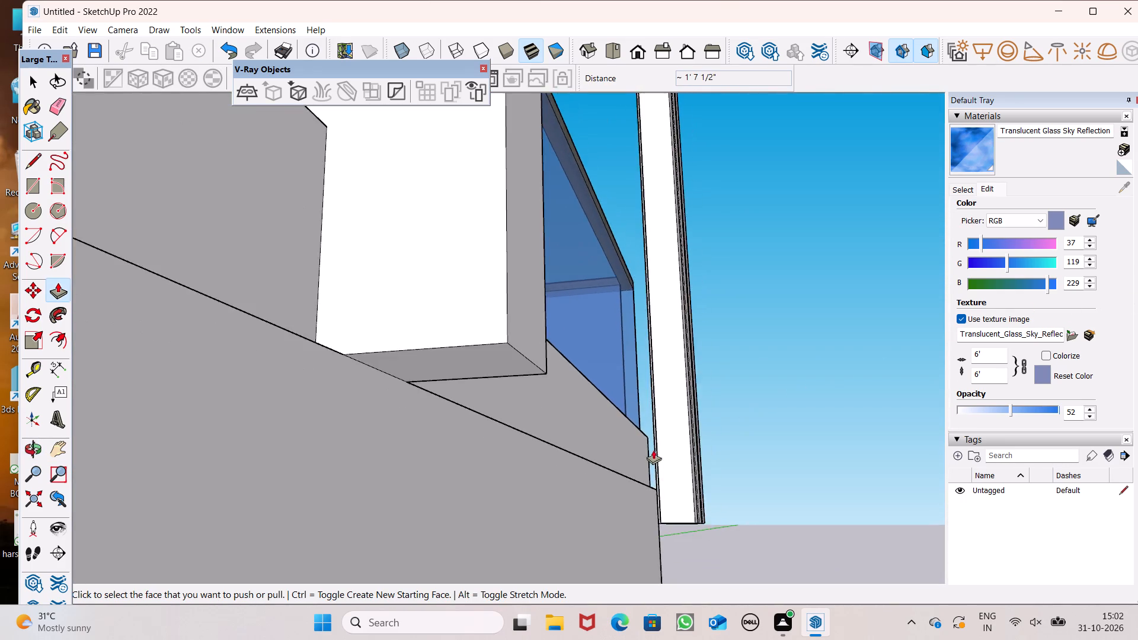
{"action": "middle_click_drag", "start_coordinate": [664, 473], "coordinate": [229, 531]}
{"action": "scroll", "coordinate": [335, 321], "scroll_direction": "down", "scroll_amount": 6}
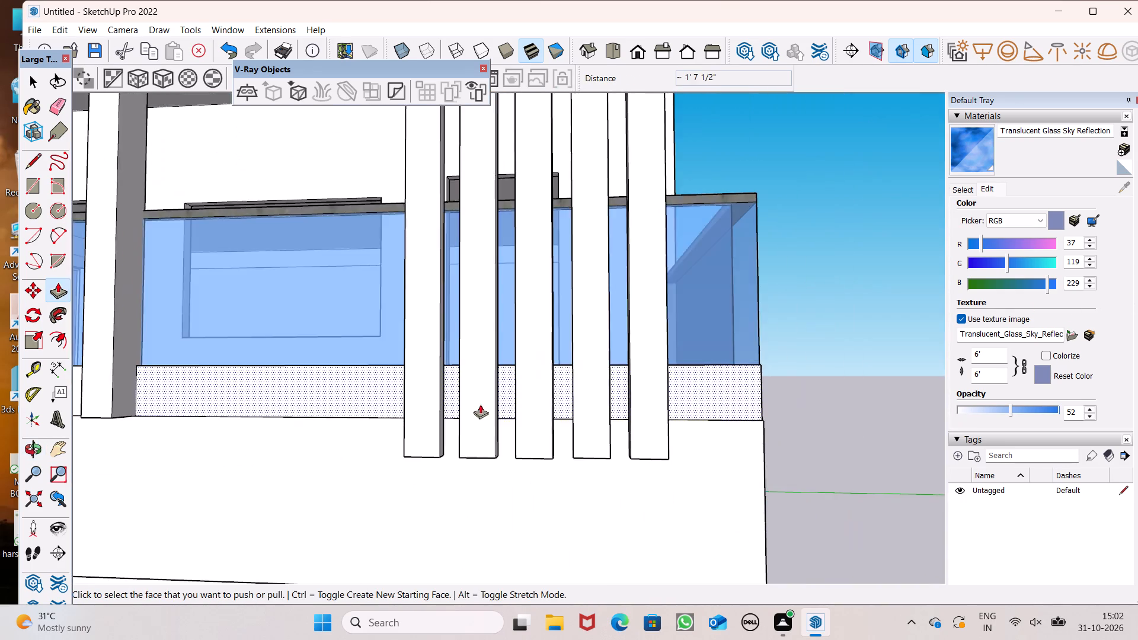
{"action": "middle_click_drag", "start_coordinate": [480, 404], "coordinate": [37, 559]}
{"action": "scroll", "coordinate": [149, 487], "scroll_direction": "up", "scroll_amount": 2}
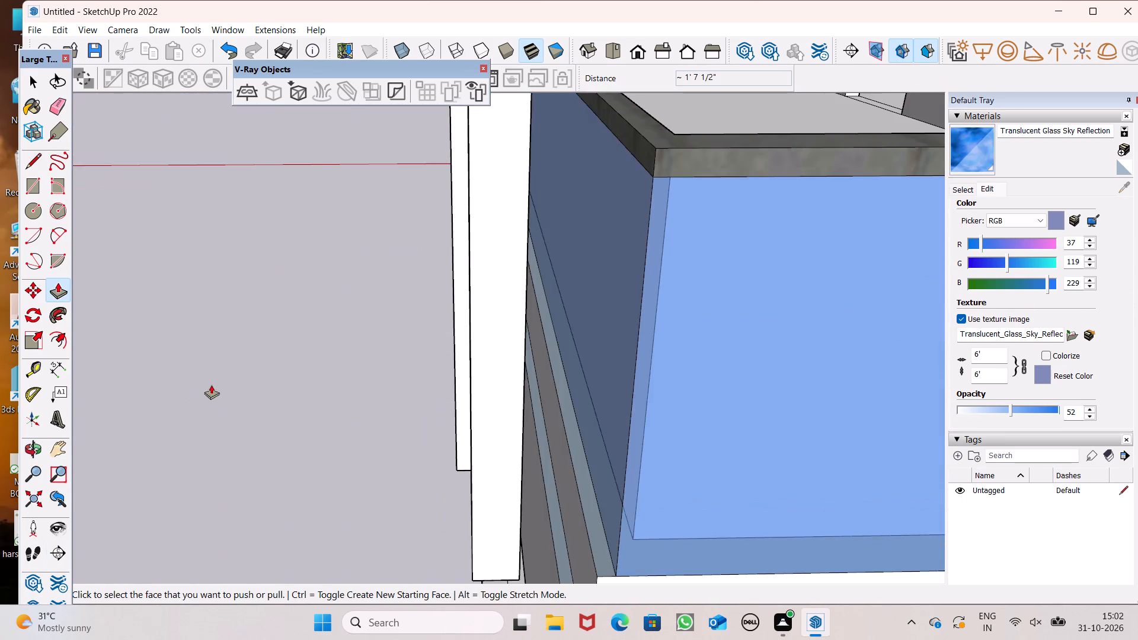
{"action": "scroll", "coordinate": [212, 387], "scroll_direction": "up", "scroll_amount": 1}
{"action": "scroll", "coordinate": [212, 402], "scroll_direction": "down", "scroll_amount": 5}
{"action": "middle_click_drag", "start_coordinate": [242, 401], "coordinate": [94, 425]}
{"action": "scroll", "coordinate": [278, 270], "scroll_direction": "up", "scroll_amount": 6}
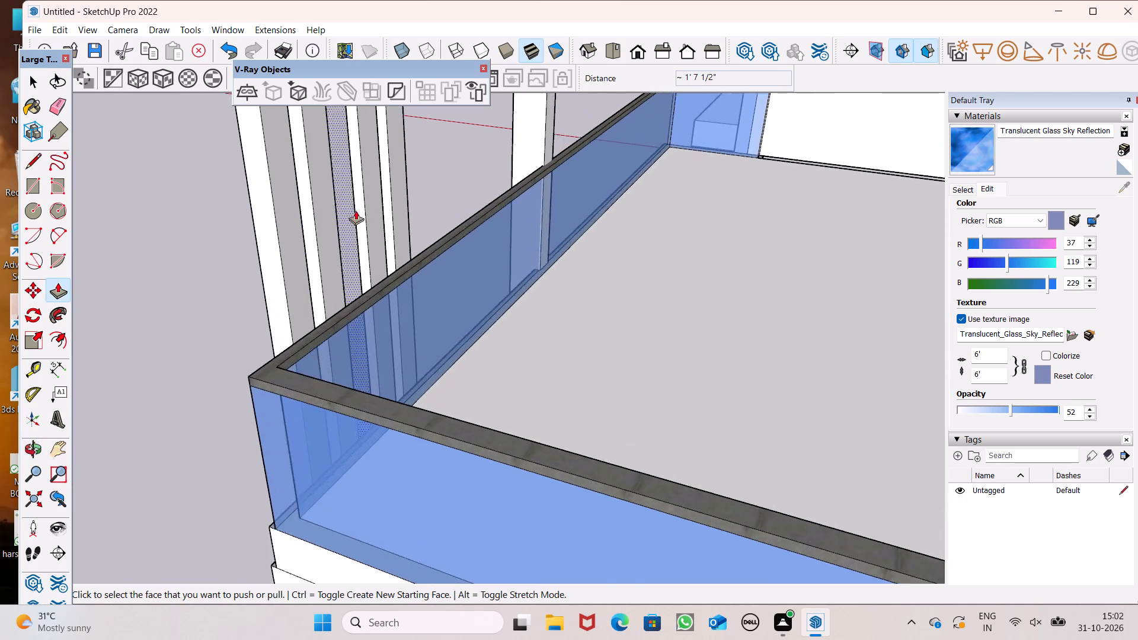
{"action": "scroll", "coordinate": [356, 210], "scroll_direction": "up", "scroll_amount": 3}
{"action": "middle_click_drag", "start_coordinate": [386, 301], "coordinate": [150, 353]}
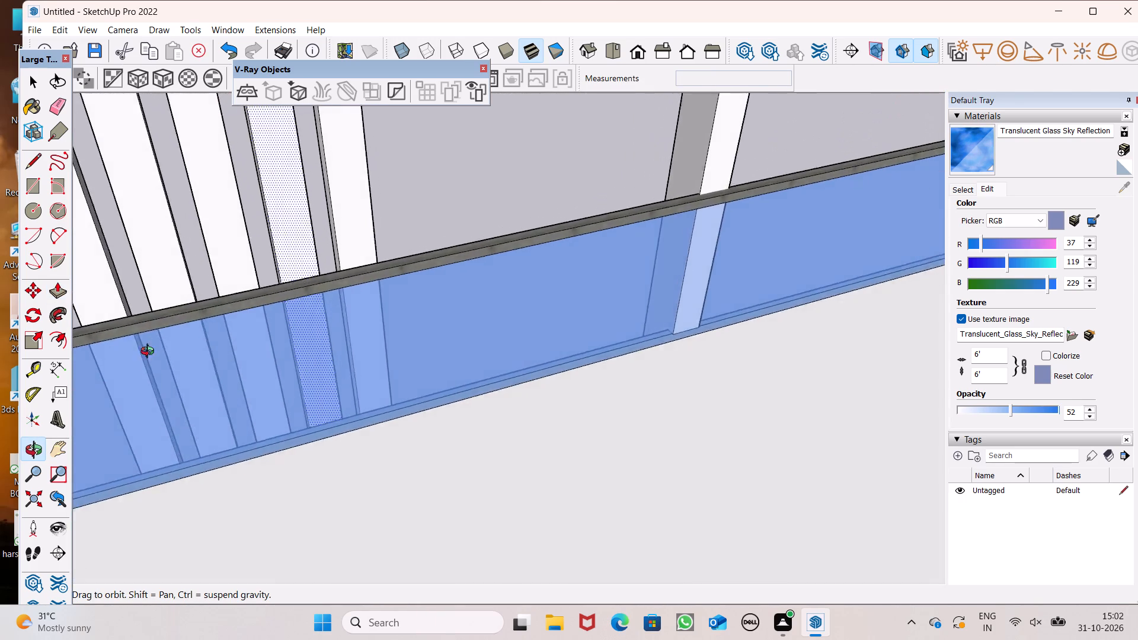
{"action": "middle_click_drag", "start_coordinate": [150, 353], "coordinate": [292, 255]}
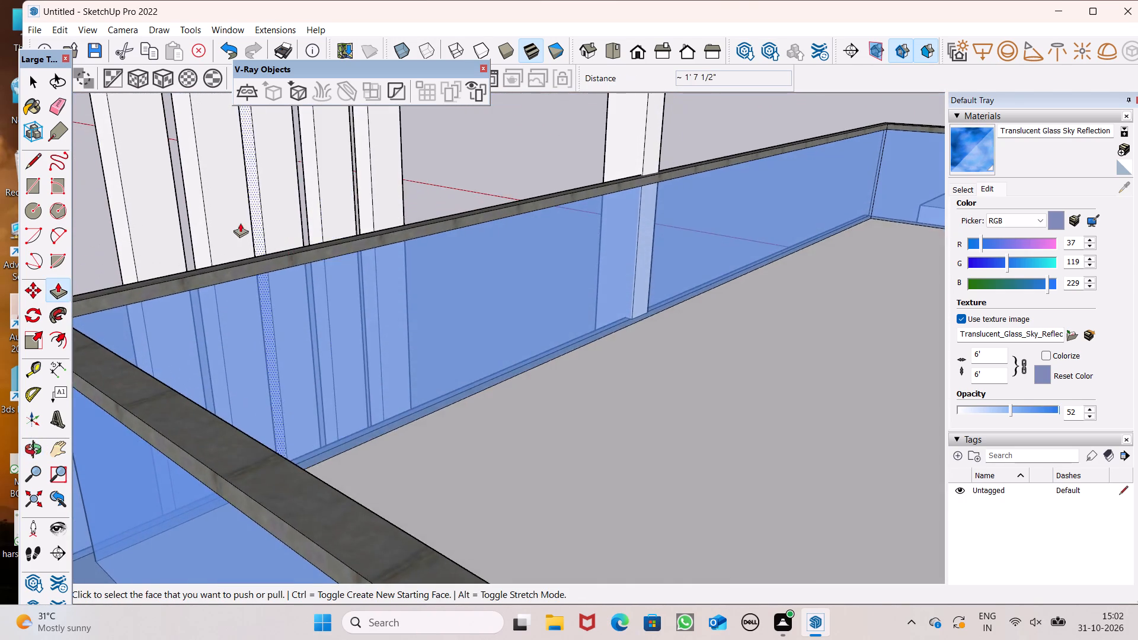
{"action": "scroll", "coordinate": [235, 207], "scroll_direction": "up", "scroll_amount": 4}
{"action": "left_click_drag", "start_coordinate": [238, 217], "coordinate": [228, 201]}
{"action": "left_click_drag", "start_coordinate": [242, 220], "coordinate": [305, 184]}
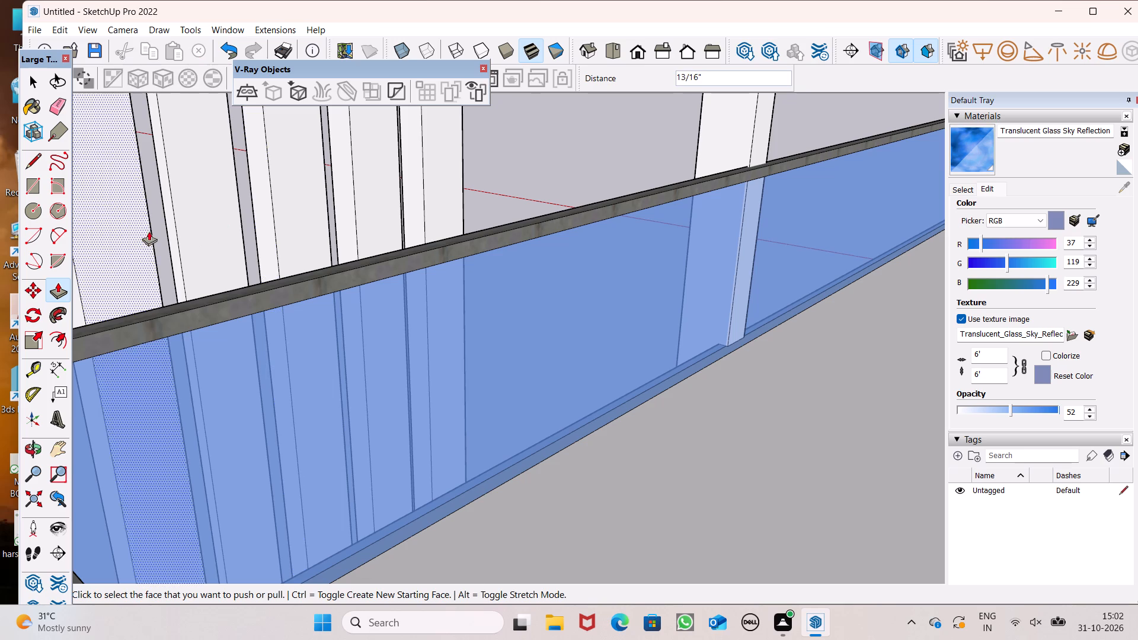
{"action": "left_click_drag", "start_coordinate": [133, 242], "coordinate": [226, 171]}
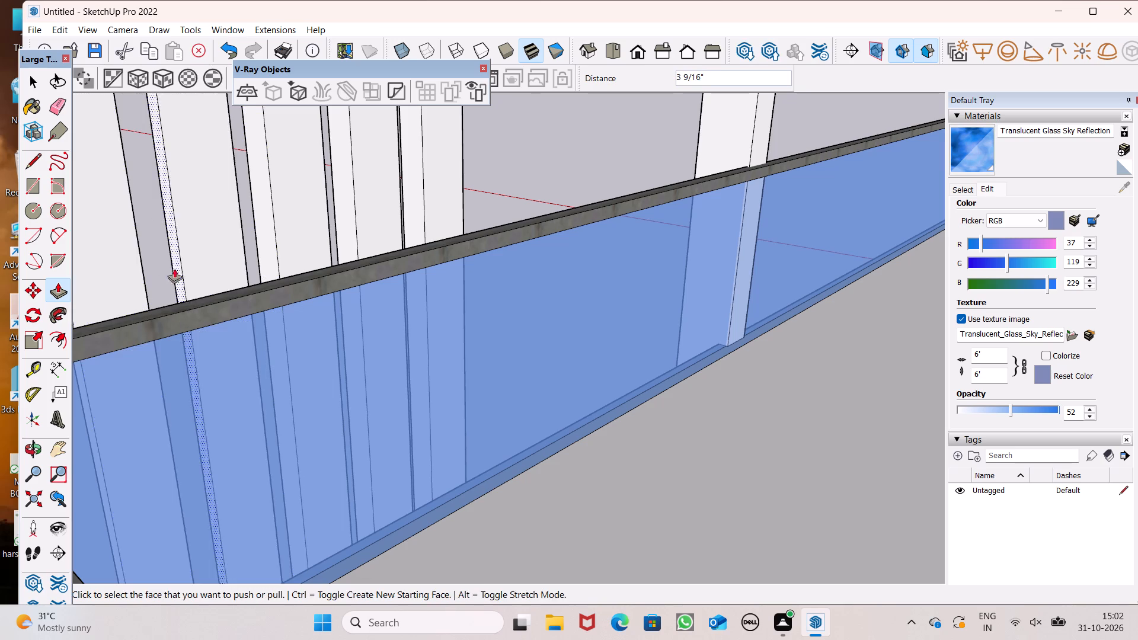
Pull the front faces of the fourth and fifth strips outward about 2 3/16", aligning them with the third strip's front face.
{"action": "middle_click_drag", "start_coordinate": [180, 272], "coordinate": [422, 265]}
{"action": "scroll", "coordinate": [251, 222], "scroll_direction": "down", "scroll_amount": 6}
{"action": "middle_click_drag", "start_coordinate": [283, 279], "coordinate": [596, 291]}
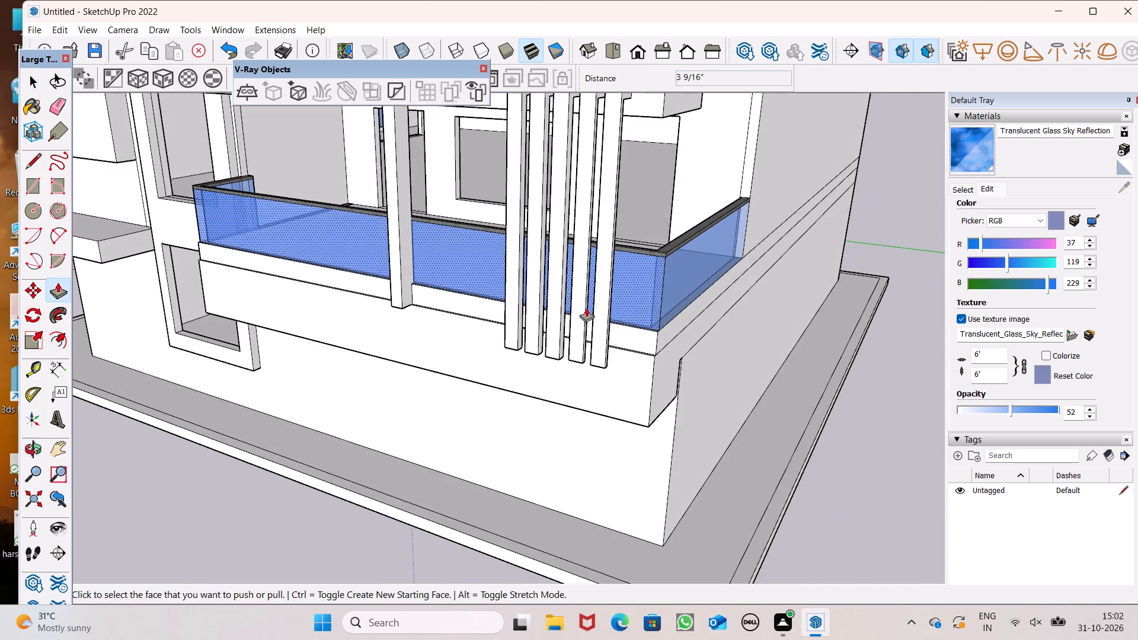
{"action": "middle_click_drag", "start_coordinate": [584, 313], "coordinate": [529, 450]}
{"action": "scroll", "coordinate": [530, 451], "scroll_direction": "up", "scroll_amount": 7}
{"action": "left_click_drag", "start_coordinate": [535, 442], "coordinate": [509, 432]}
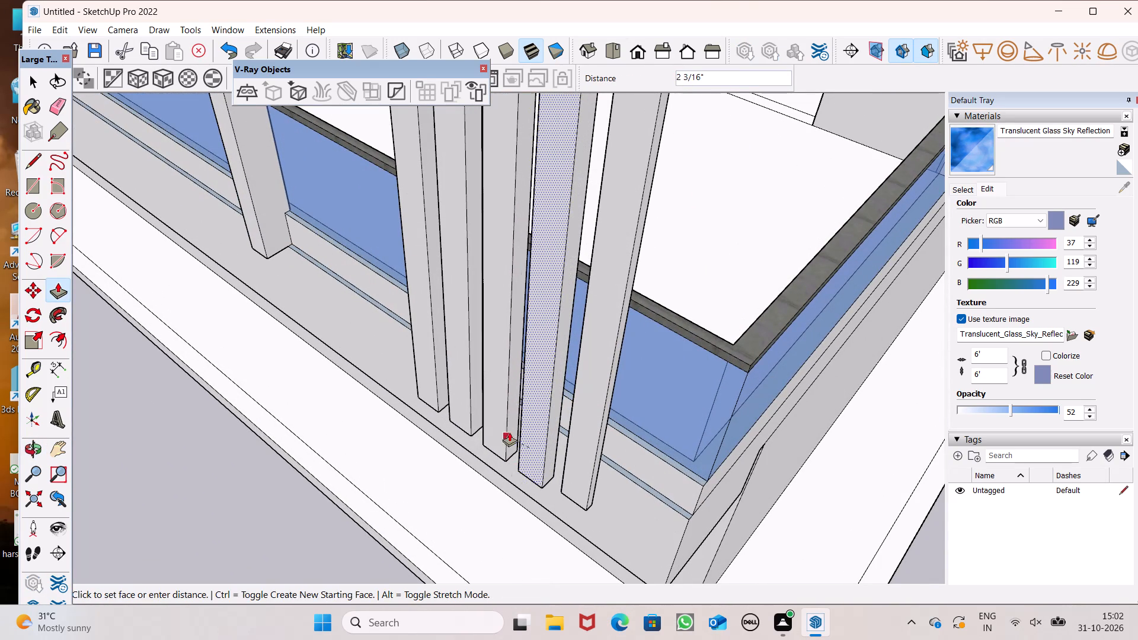
{"action": "left_click_drag", "start_coordinate": [509, 432], "coordinate": [507, 415]}
{"action": "left_click_drag", "start_coordinate": [568, 475], "coordinate": [544, 463]}
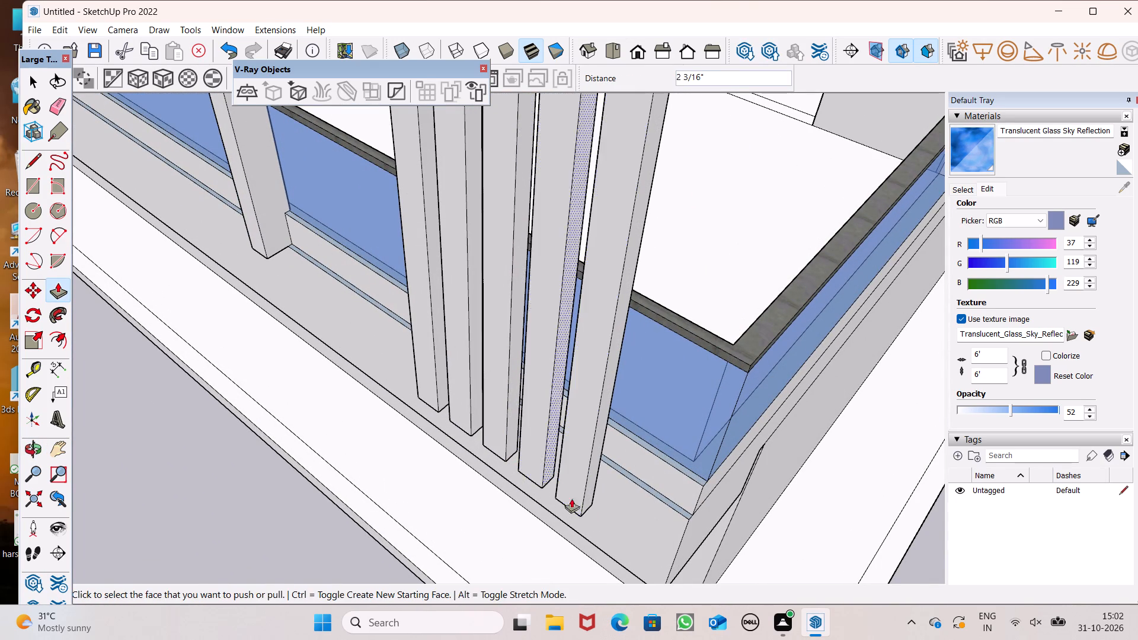
Draw a line along the green axis behind the strips, from the fifth strip's back edge to the first strip.
{"action": "middle_click_drag", "start_coordinate": [619, 521], "coordinate": [246, 321]}
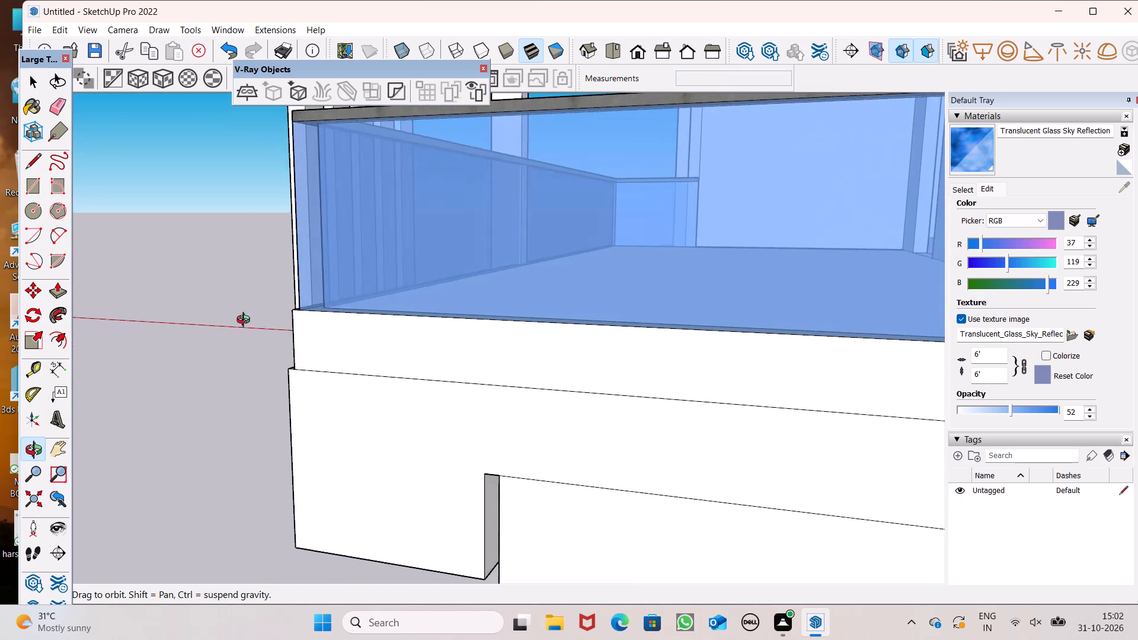
{"action": "middle_click_drag", "start_coordinate": [246, 321], "coordinate": [353, 328]}
{"action": "scroll", "coordinate": [392, 373], "scroll_direction": "up", "scroll_amount": 9}
{"action": "key", "text": "space"}
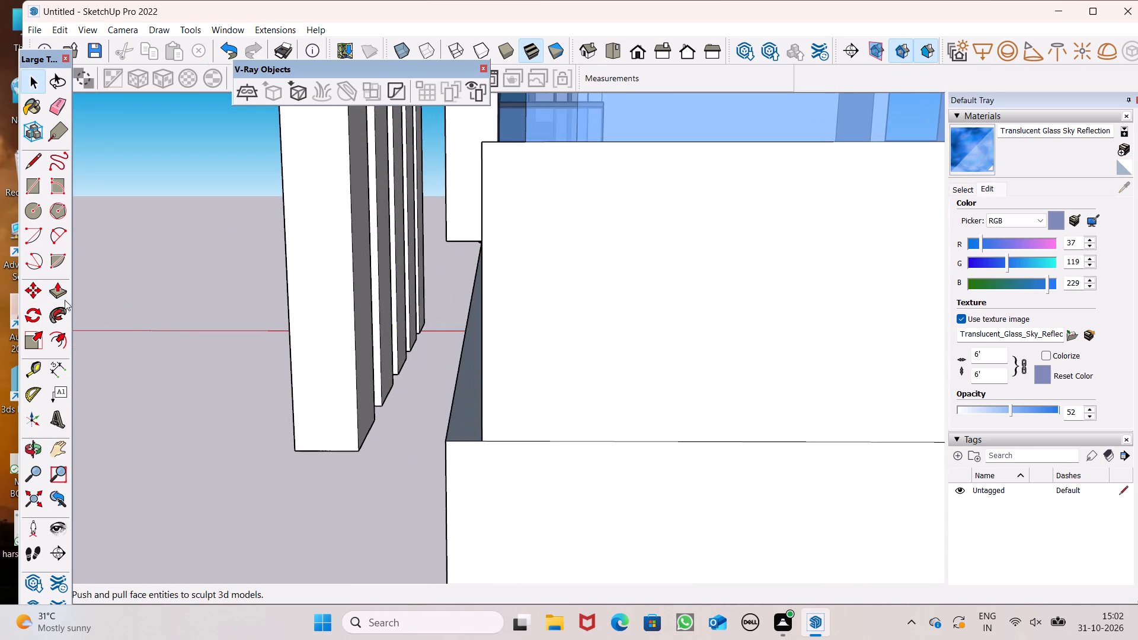
{"action": "left_click", "coordinate": [36, 164]}
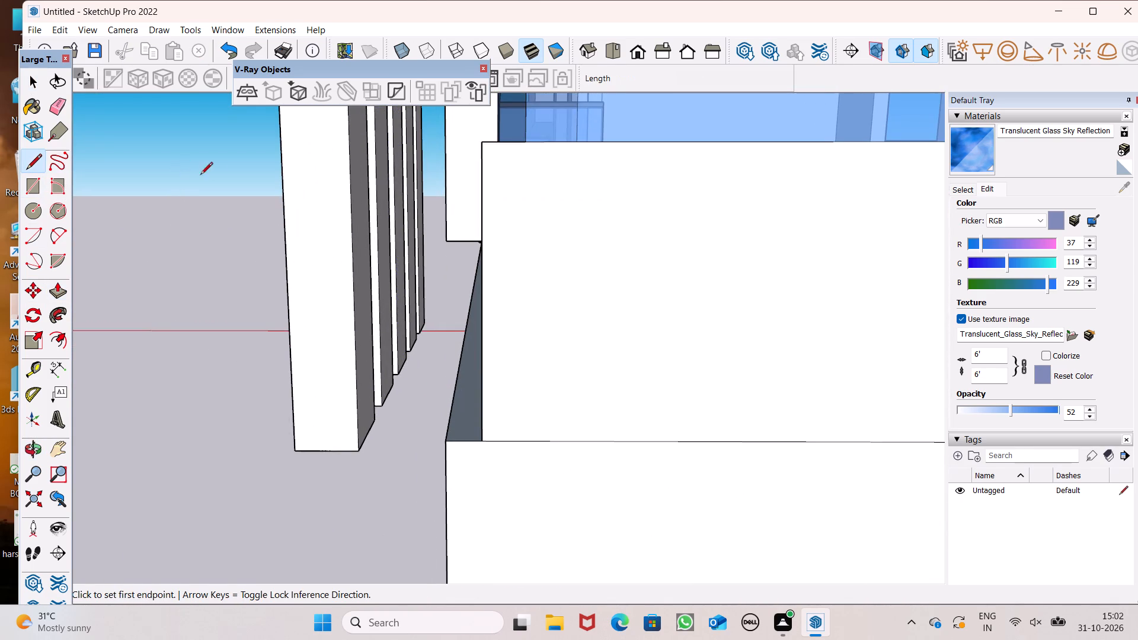
{"action": "left_click_drag", "start_coordinate": [353, 373], "coordinate": [356, 367]}
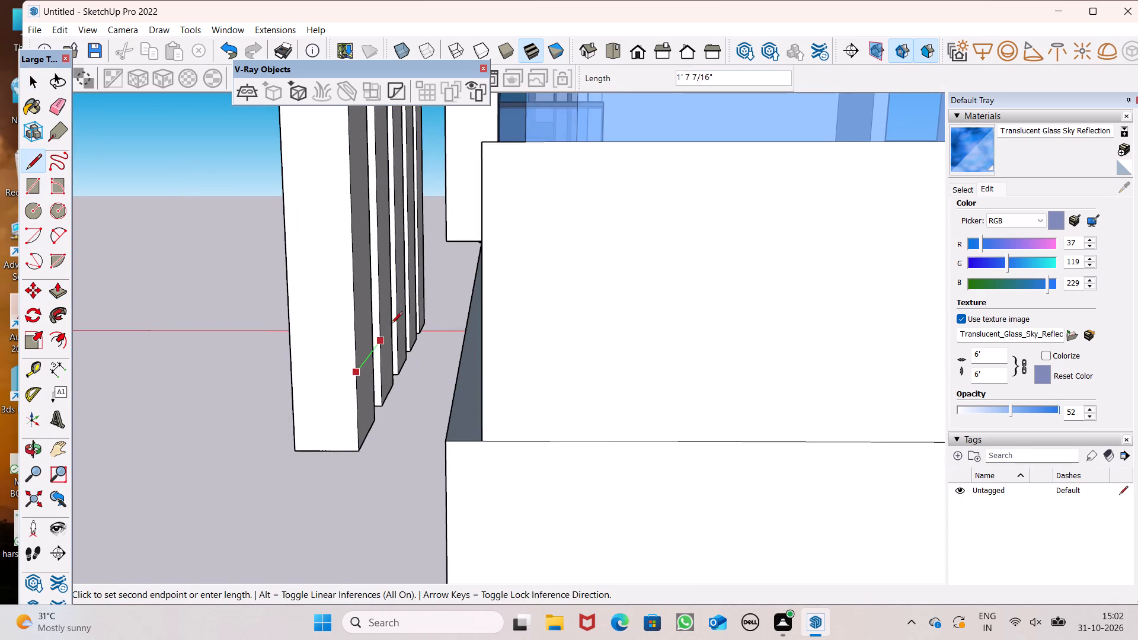
{"action": "scroll", "coordinate": [424, 281], "scroll_direction": "up", "scroll_amount": 6}
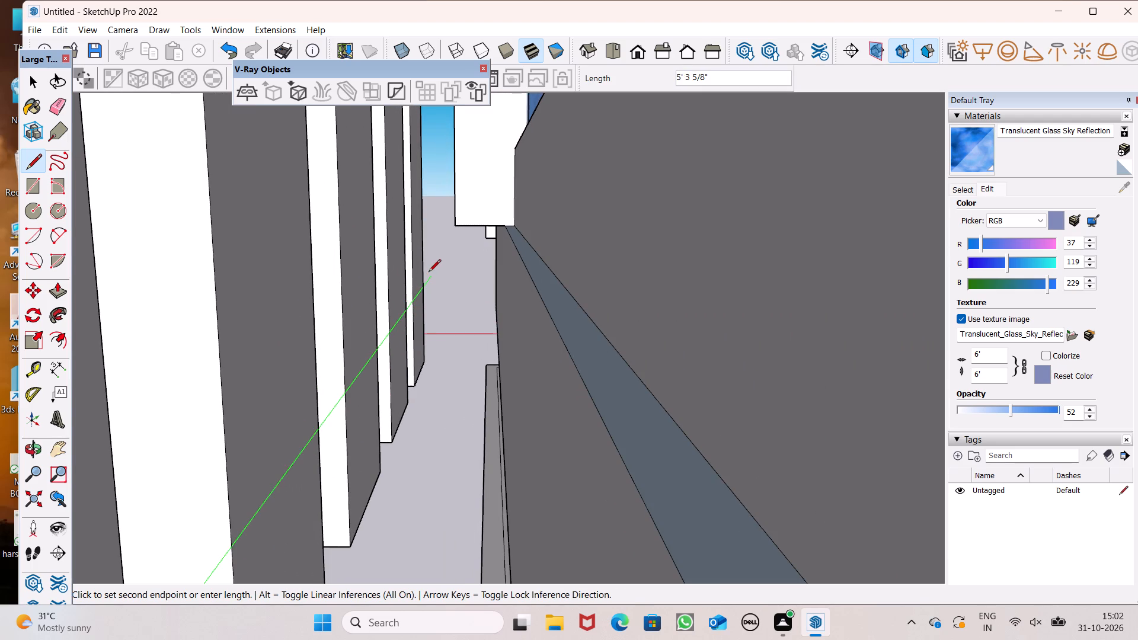
{"action": "left_click", "coordinate": [423, 286]}
{"action": "key", "text": "space"}
{"action": "scroll", "coordinate": [392, 249], "scroll_direction": "down", "scroll_amount": 4}
{"action": "middle_click_drag", "start_coordinate": [356, 324], "coordinate": [452, 341]}
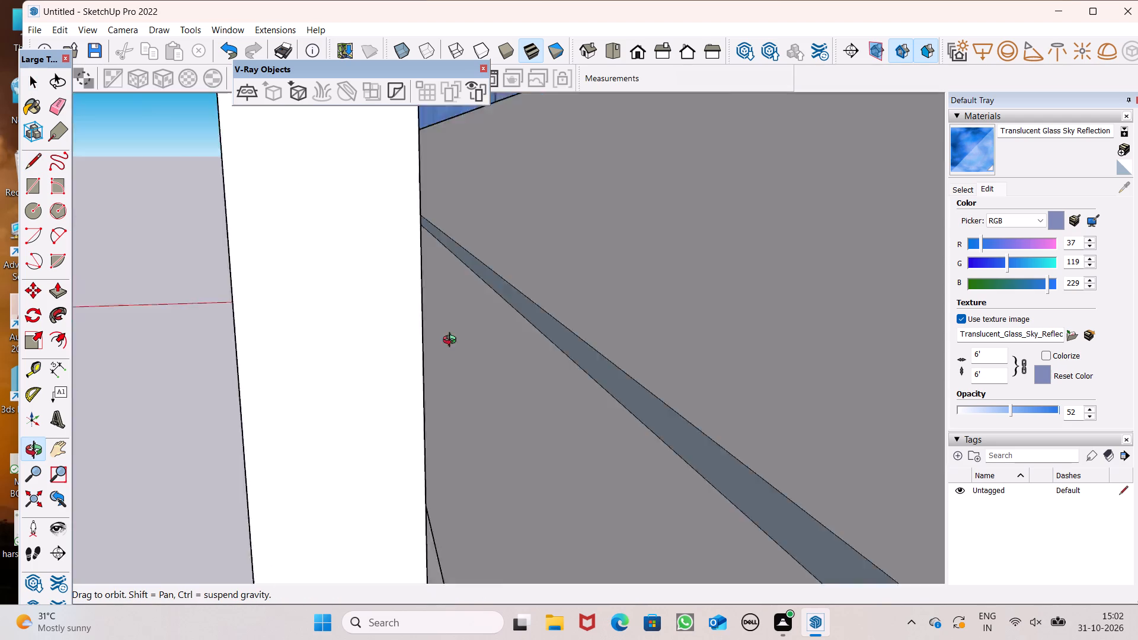
Erase the horizontal line segments spanning the gaps between the five lower strips near their bottom ends.
{"action": "middle_click_drag", "start_coordinate": [452, 341], "coordinate": [562, 340]}
{"action": "scroll", "coordinate": [475, 304], "scroll_direction": "down", "scroll_amount": 6}
{"action": "middle_click_drag", "start_coordinate": [324, 348], "coordinate": [650, 377]}
{"action": "scroll", "coordinate": [392, 339], "scroll_direction": "down", "scroll_amount": 3}
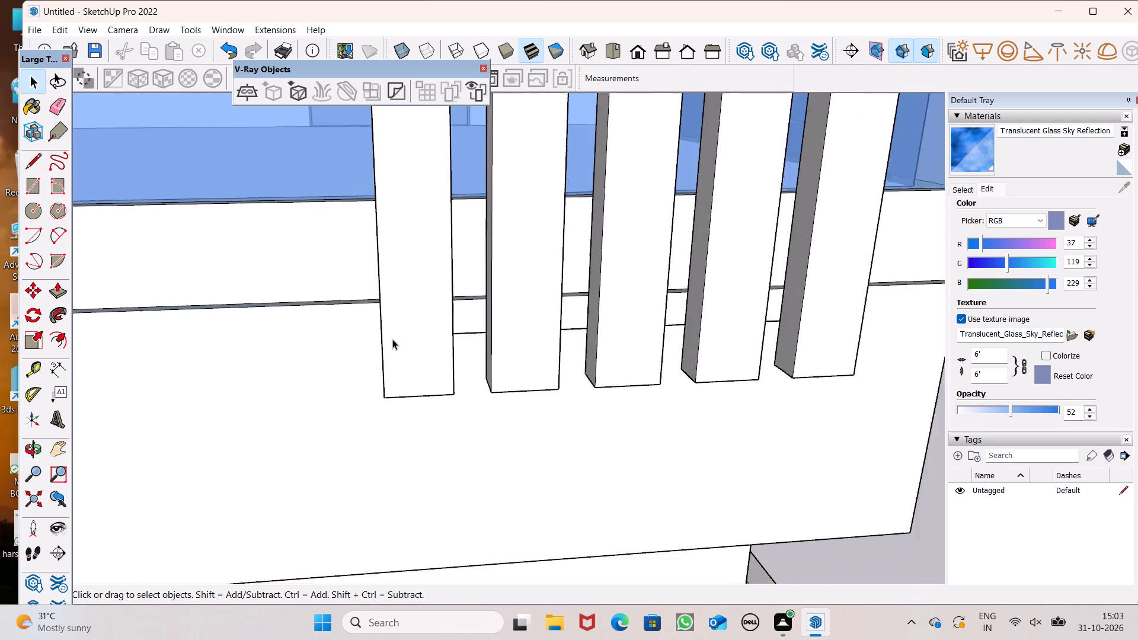
{"action": "scroll", "coordinate": [392, 339], "scroll_direction": "down", "scroll_amount": 2}
{"action": "left_click", "coordinate": [56, 113]}
{"action": "scroll", "coordinate": [518, 389], "scroll_direction": "up", "scroll_amount": 5}
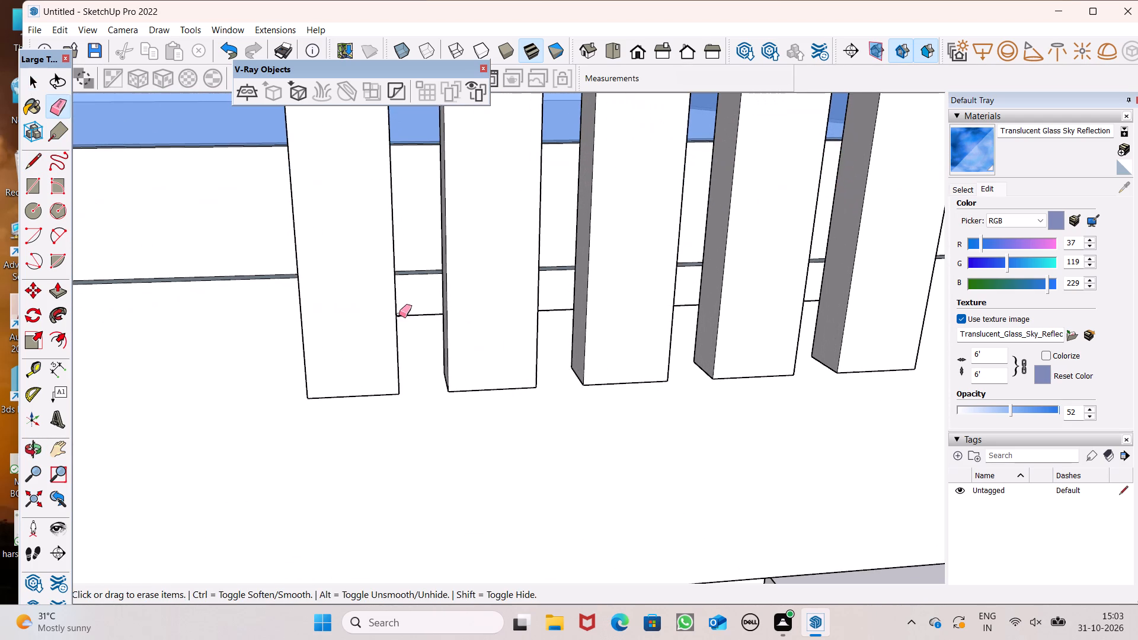
{"action": "left_click", "coordinate": [405, 312]}
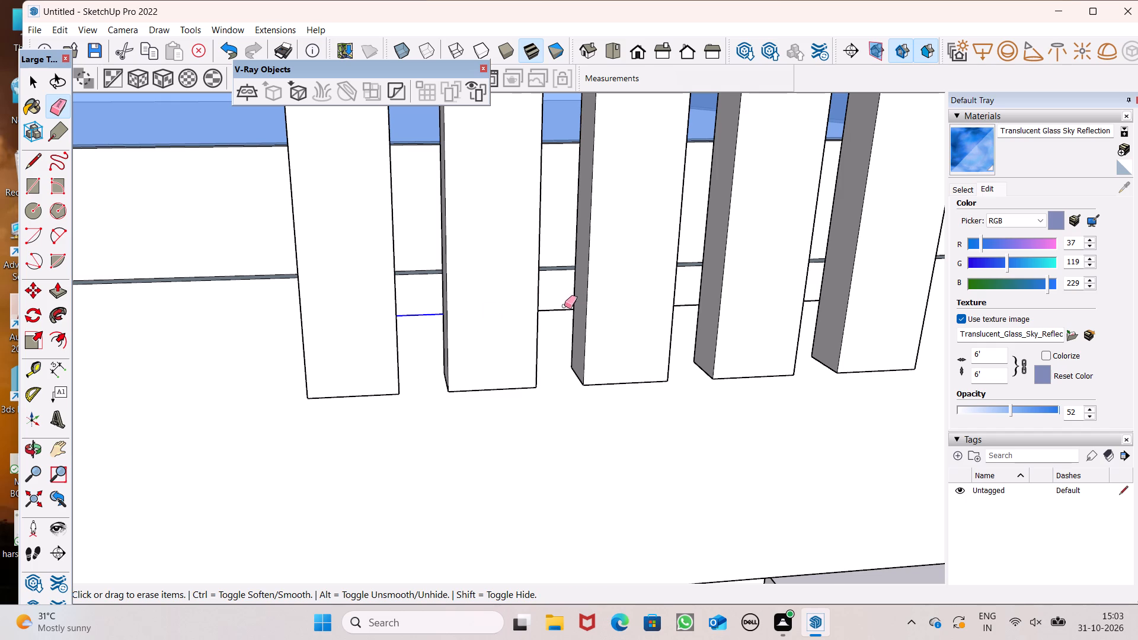
{"action": "left_click_drag", "start_coordinate": [563, 308], "coordinate": [545, 316]}
{"action": "scroll", "coordinate": [391, 295], "scroll_direction": "down", "scroll_amount": 4}
{"action": "scroll", "coordinate": [715, 307], "scroll_direction": "up", "scroll_amount": 6}
{"action": "left_click", "coordinate": [516, 296]}
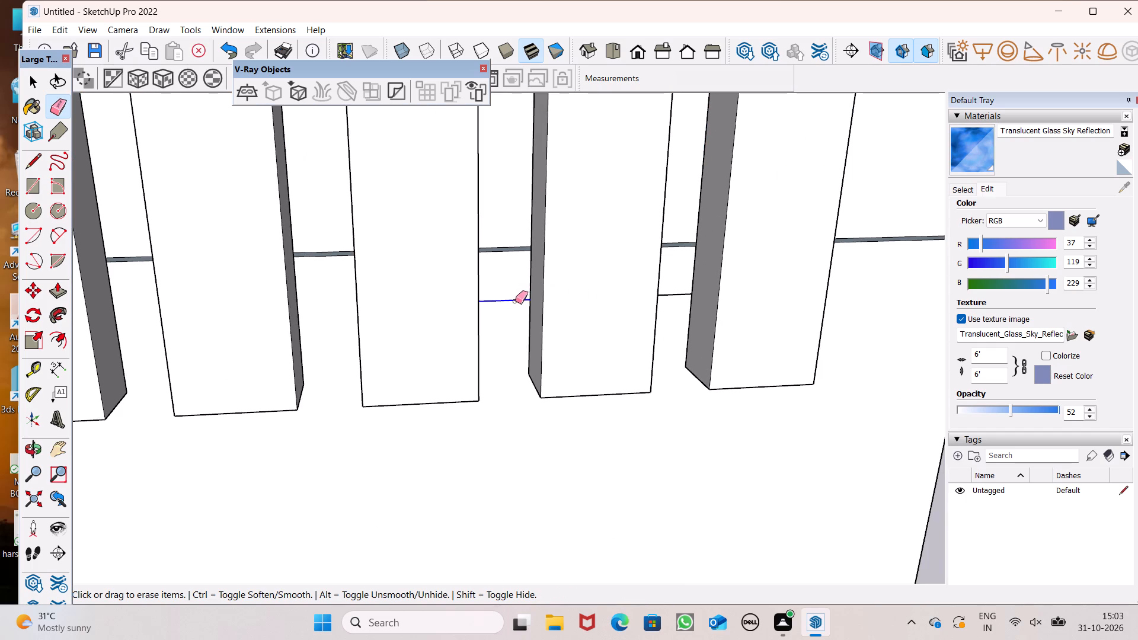
{"action": "left_click_drag", "start_coordinate": [681, 286], "coordinate": [675, 303]}
Extend the lower back faces of the end strip and its neighbour toward the facade with Push/Pull, 7 5/16".
{"action": "scroll", "coordinate": [522, 296], "scroll_direction": "down", "scroll_amount": 6}
{"action": "middle_click_drag", "start_coordinate": [190, 308], "coordinate": [653, 331]}
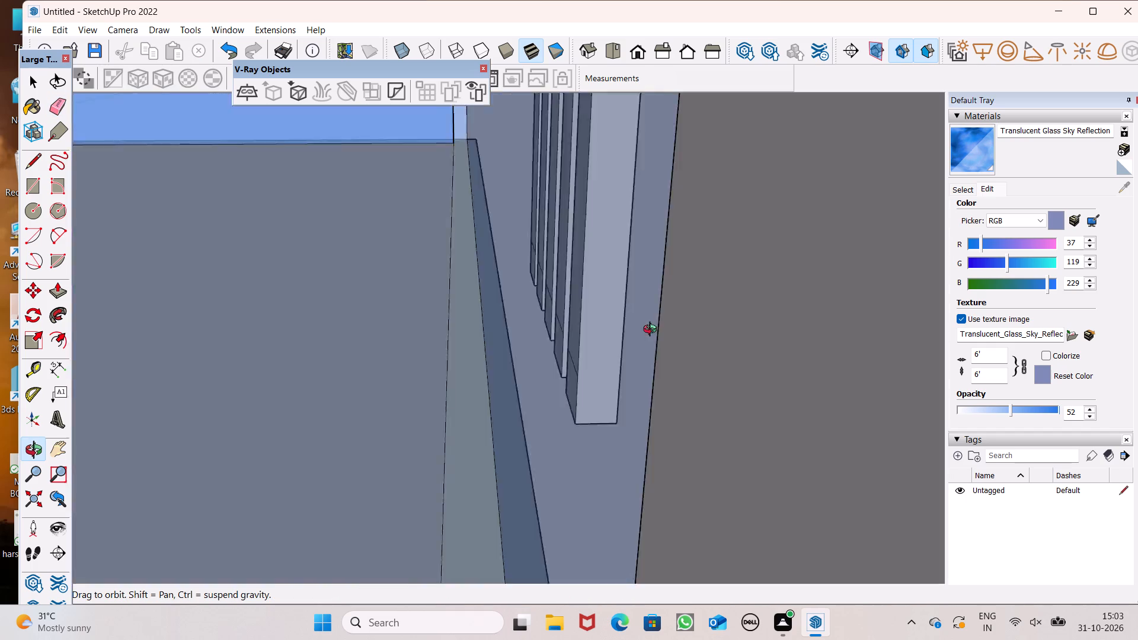
{"action": "middle_click_drag", "start_coordinate": [653, 331], "coordinate": [609, 302]}
{"action": "scroll", "coordinate": [491, 341], "scroll_direction": "up", "scroll_amount": 8}
{"action": "scroll", "coordinate": [501, 391], "scroll_direction": "down", "scroll_amount": 1}
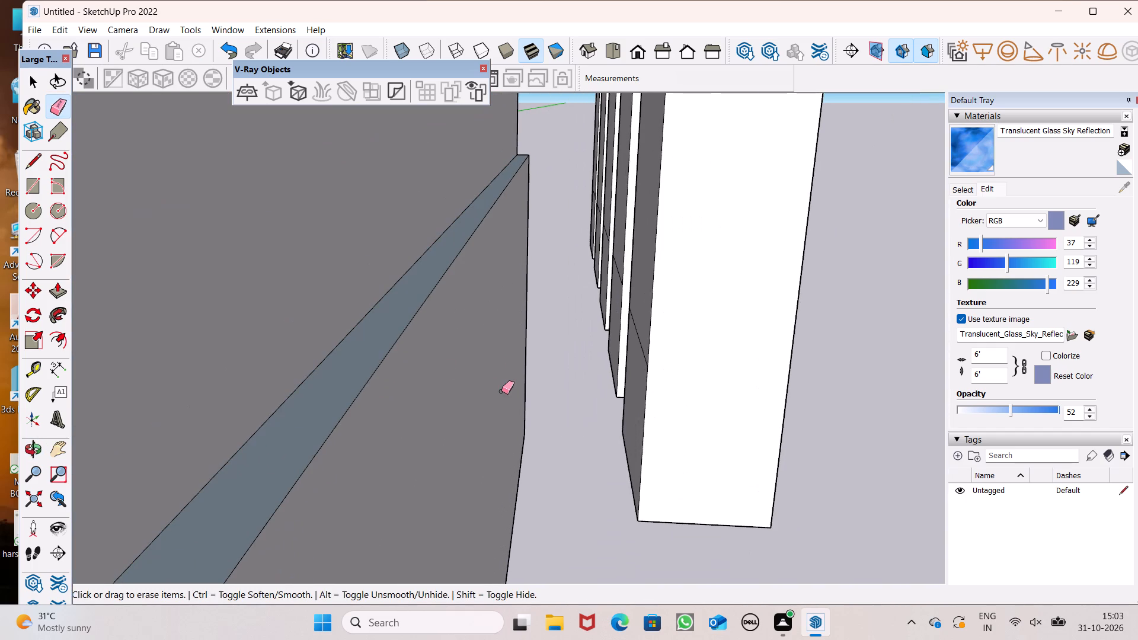
{"action": "left_click", "coordinate": [61, 295]}
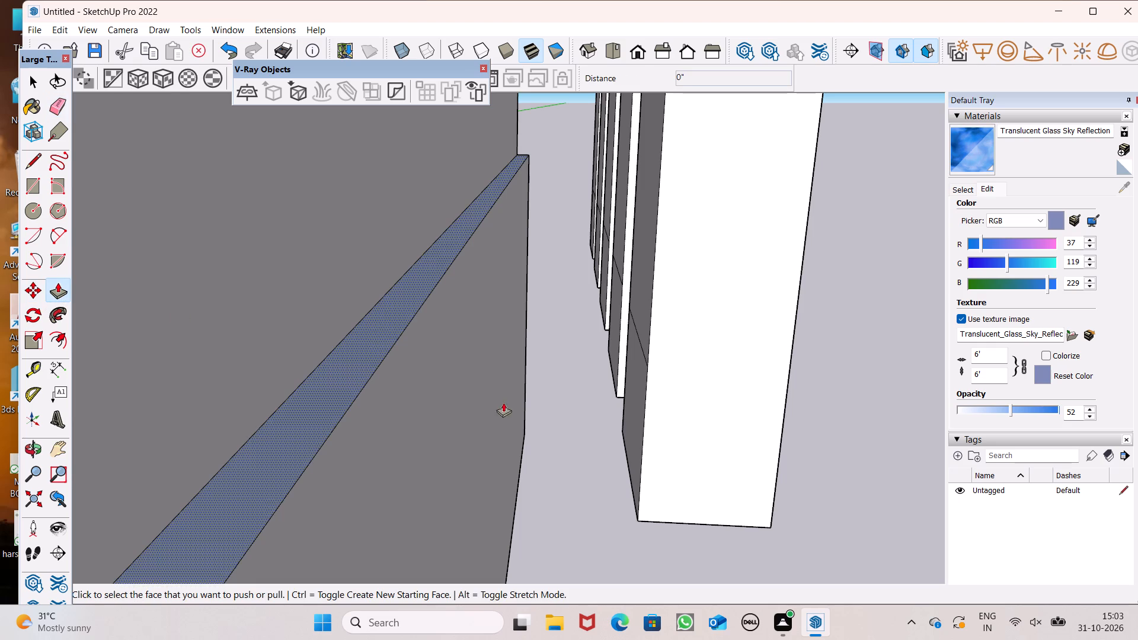
{"action": "left_click_drag", "start_coordinate": [641, 427], "coordinate": [414, 450]}
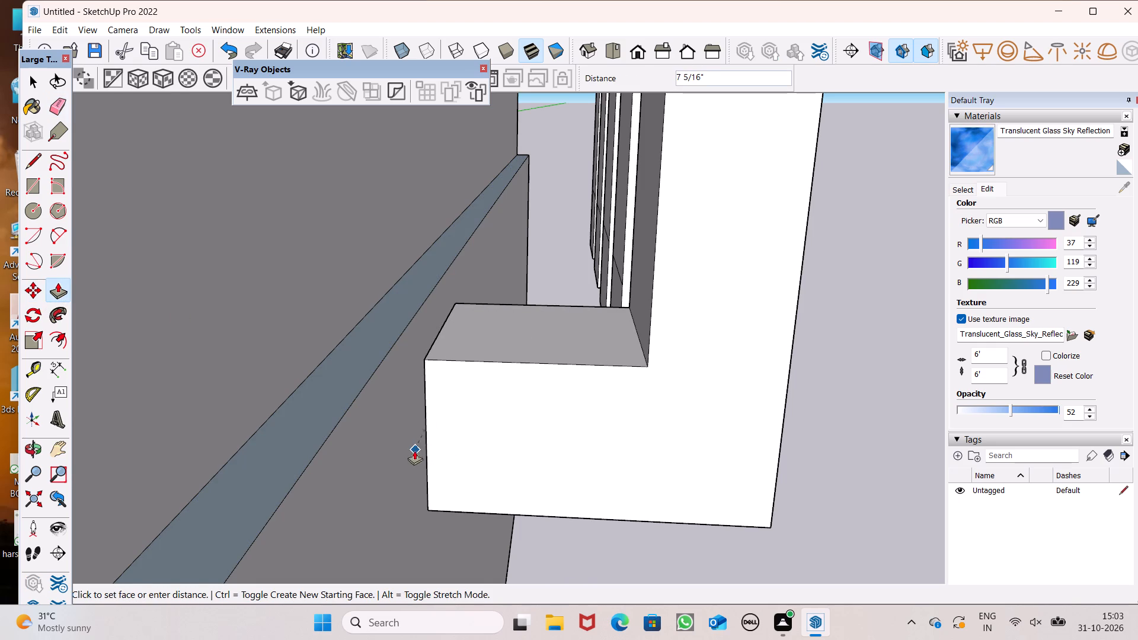
{"action": "left_click_drag", "start_coordinate": [414, 450], "coordinate": [410, 452]}
{"action": "left_click_drag", "start_coordinate": [615, 289], "coordinate": [471, 294]}
{"action": "left_click", "coordinate": [471, 294]}
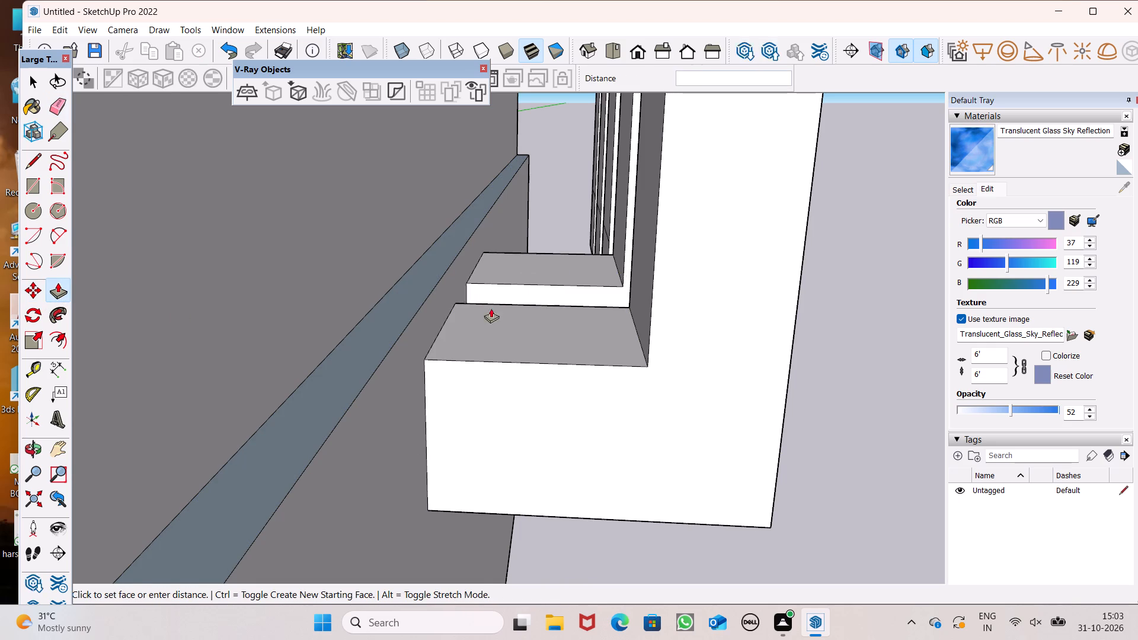
Extend the lower back faces of the remaining three strips toward the facade with Push/Pull, from 7 5/16" to 7 7/16".
{"action": "middle_click_drag", "start_coordinate": [755, 363], "coordinate": [309, 334]}
{"action": "scroll", "coordinate": [319, 301], "scroll_direction": "down", "scroll_amount": 7}
{"action": "middle_click_drag", "start_coordinate": [501, 320], "coordinate": [395, 351]}
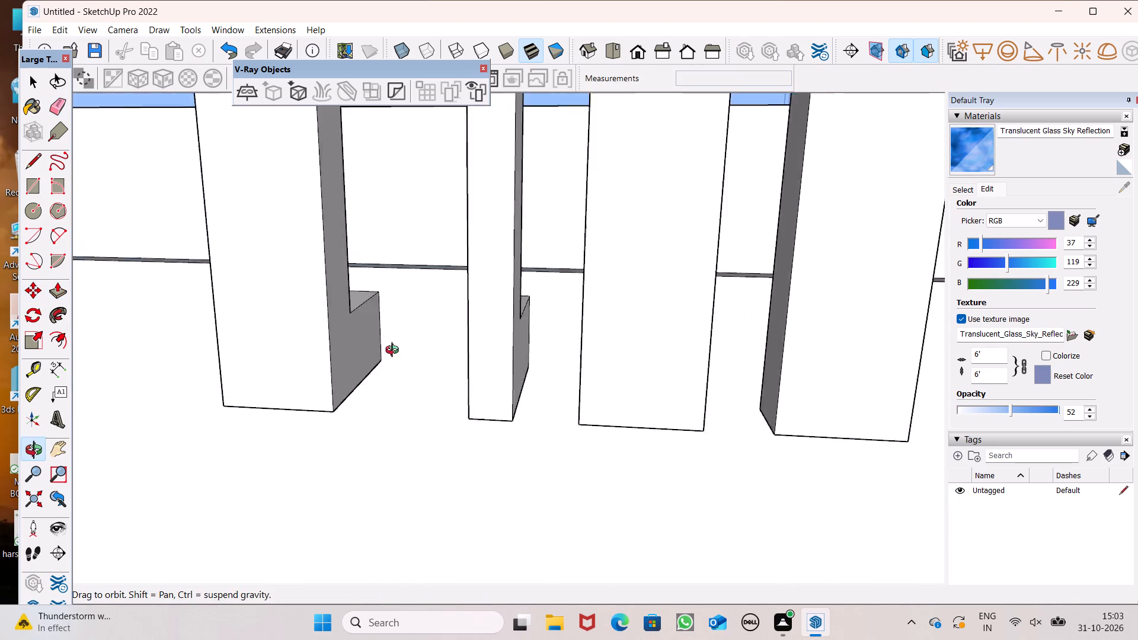
{"action": "middle_click_drag", "start_coordinate": [395, 351], "coordinate": [376, 354]}
{"action": "key", "text": "space"}
{"action": "scroll", "coordinate": [376, 340], "scroll_direction": "down", "scroll_amount": 6}
{"action": "middle_click_drag", "start_coordinate": [469, 366], "coordinate": [174, 414]}
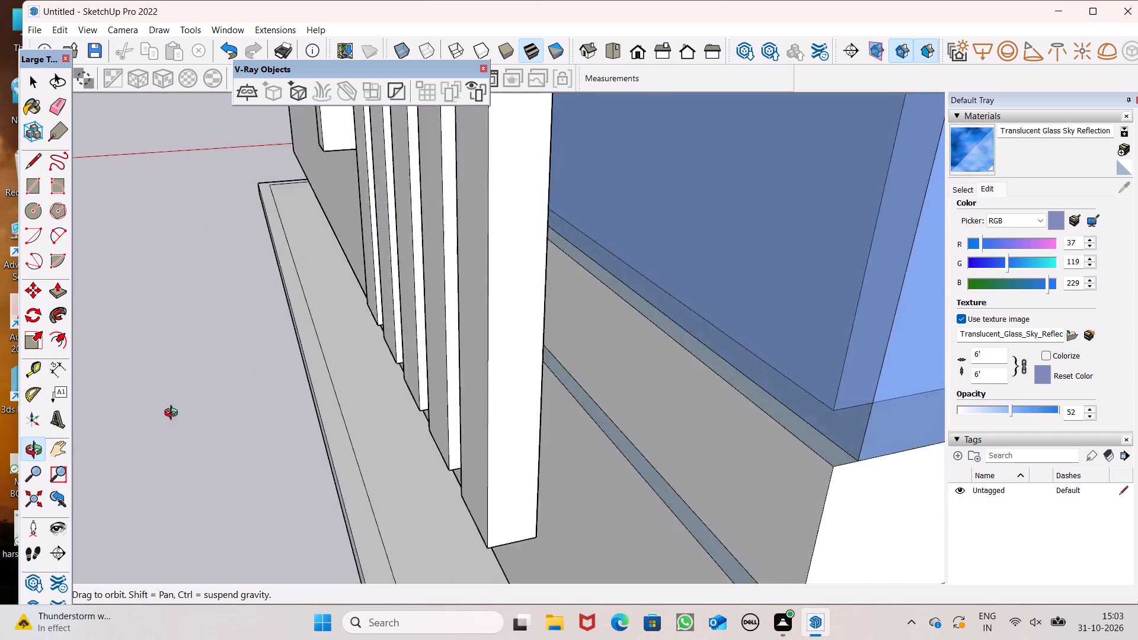
{"action": "middle_click_drag", "start_coordinate": [174, 414], "coordinate": [110, 368]}
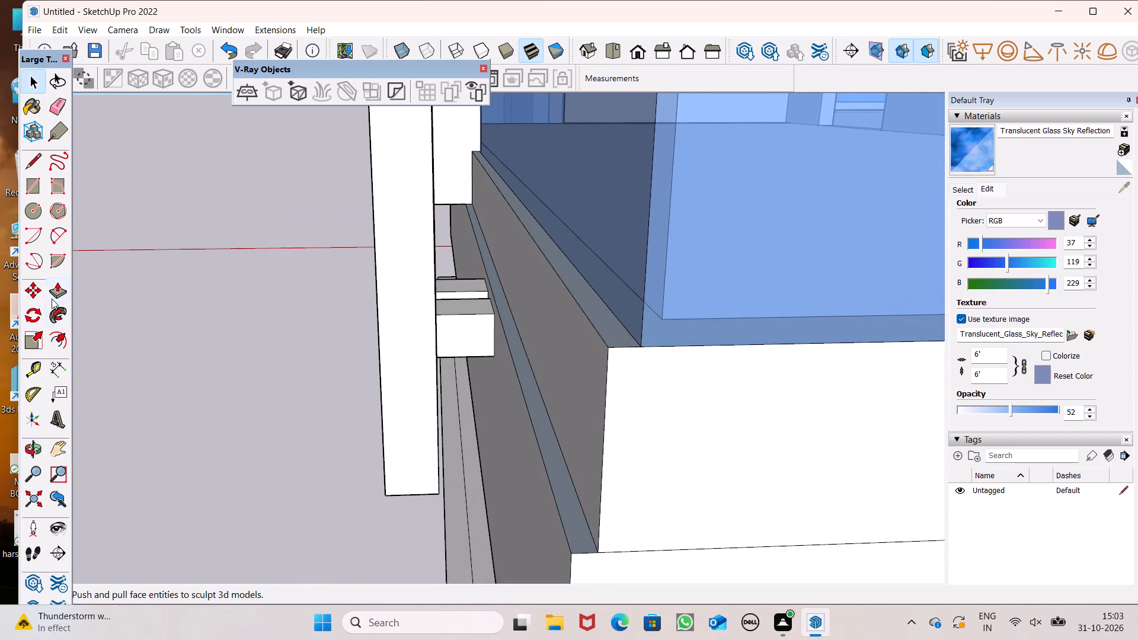
{"action": "left_click", "coordinate": [52, 299]}
{"action": "scroll", "coordinate": [492, 340], "scroll_direction": "up", "scroll_amount": 4}
{"action": "middle_click_drag", "start_coordinate": [468, 391], "coordinate": [458, 398]}
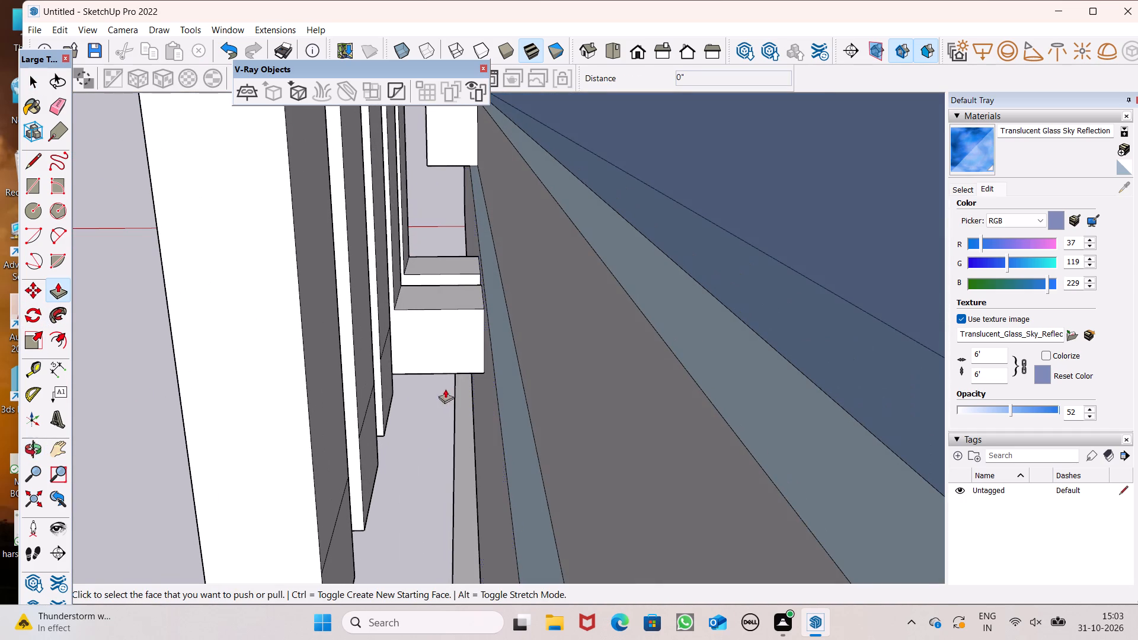
{"action": "left_click_drag", "start_coordinate": [383, 375], "coordinate": [499, 400]}
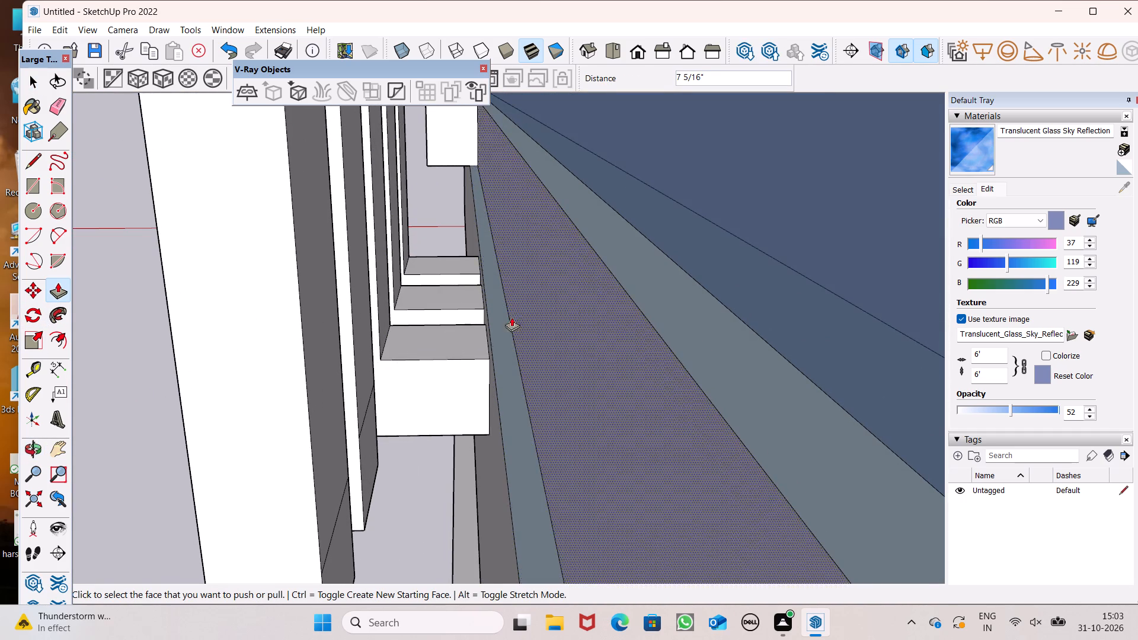
{"action": "scroll", "coordinate": [517, 313], "scroll_direction": "down", "scroll_amount": 6}
{"action": "scroll", "coordinate": [453, 383], "scroll_direction": "up", "scroll_amount": 7}
{"action": "left_click_drag", "start_coordinate": [416, 395], "coordinate": [428, 399]}
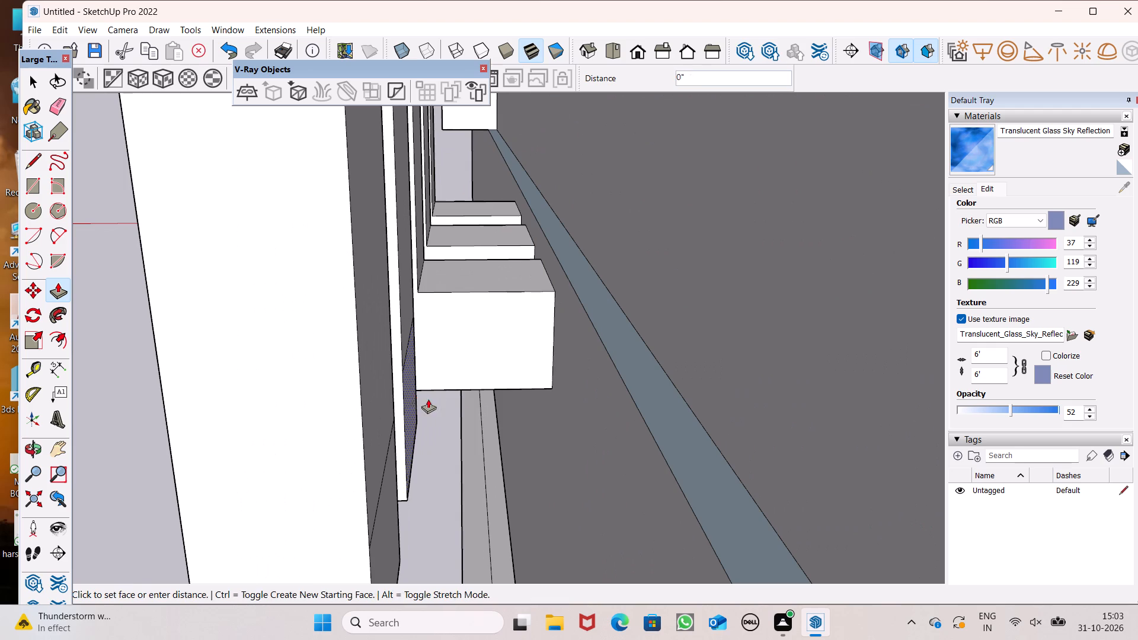
{"action": "left_click_drag", "start_coordinate": [428, 399], "coordinate": [615, 430]}
{"action": "scroll", "coordinate": [574, 289], "scroll_direction": "down", "scroll_amount": 7}
{"action": "scroll", "coordinate": [533, 402], "scroll_direction": "up", "scroll_amount": 4}
{"action": "middle_click_drag", "start_coordinate": [526, 440], "coordinate": [512, 443]}
{"action": "left_click_drag", "start_coordinate": [360, 422], "coordinate": [735, 481]}
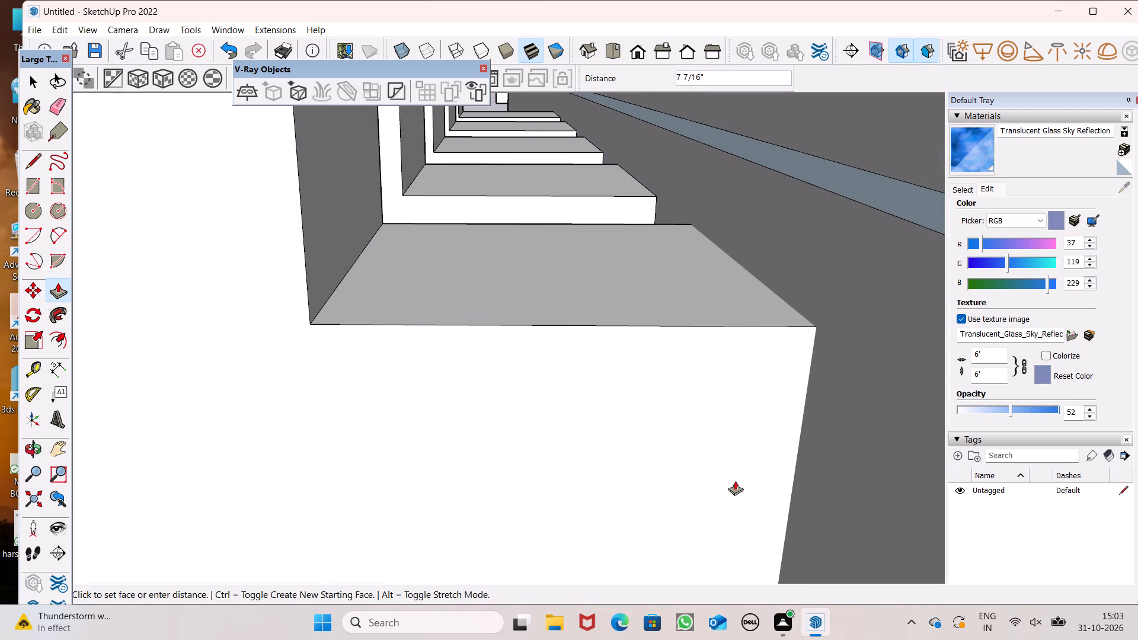
{"action": "left_click_drag", "start_coordinate": [735, 481], "coordinate": [752, 485]}
Examine the whole house exterior from several sides and from below, including both balcony facades and the glazed tower.
{"action": "scroll", "coordinate": [604, 282], "scroll_direction": "down", "scroll_amount": 13}
{"action": "middle_click_drag", "start_coordinate": [720, 371], "coordinate": [829, 388]}
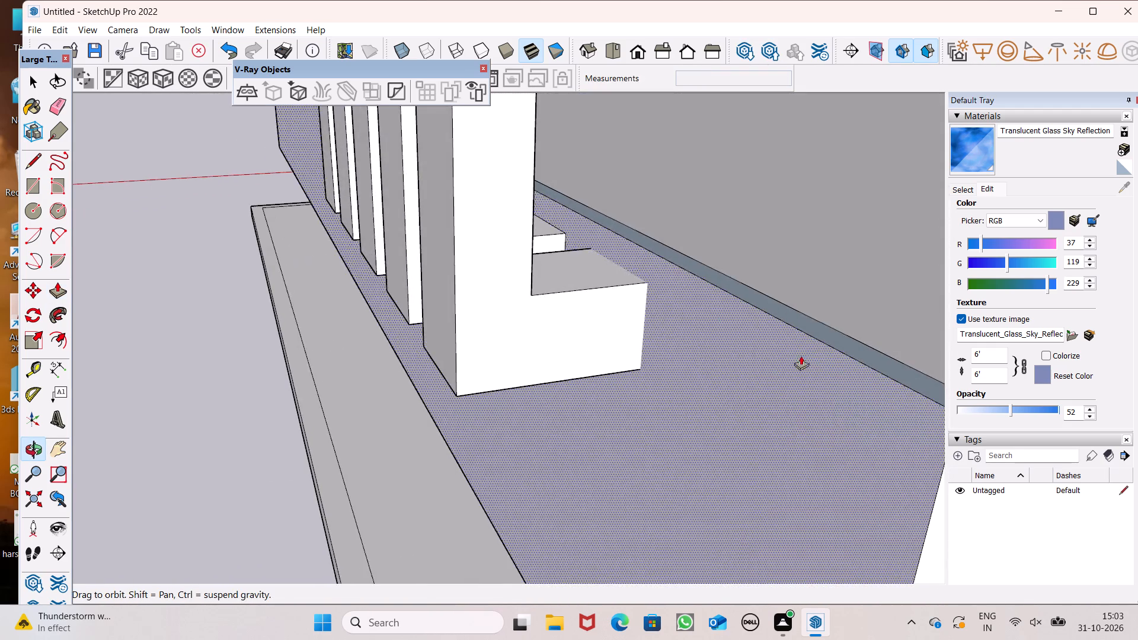
{"action": "scroll", "coordinate": [575, 287], "scroll_direction": "down", "scroll_amount": 7}
{"action": "key", "text": "v"}
{"action": "scroll", "coordinate": [517, 344], "scroll_direction": "down", "scroll_amount": 20}
{"action": "middle_click_drag", "start_coordinate": [487, 403], "coordinate": [714, 386]}
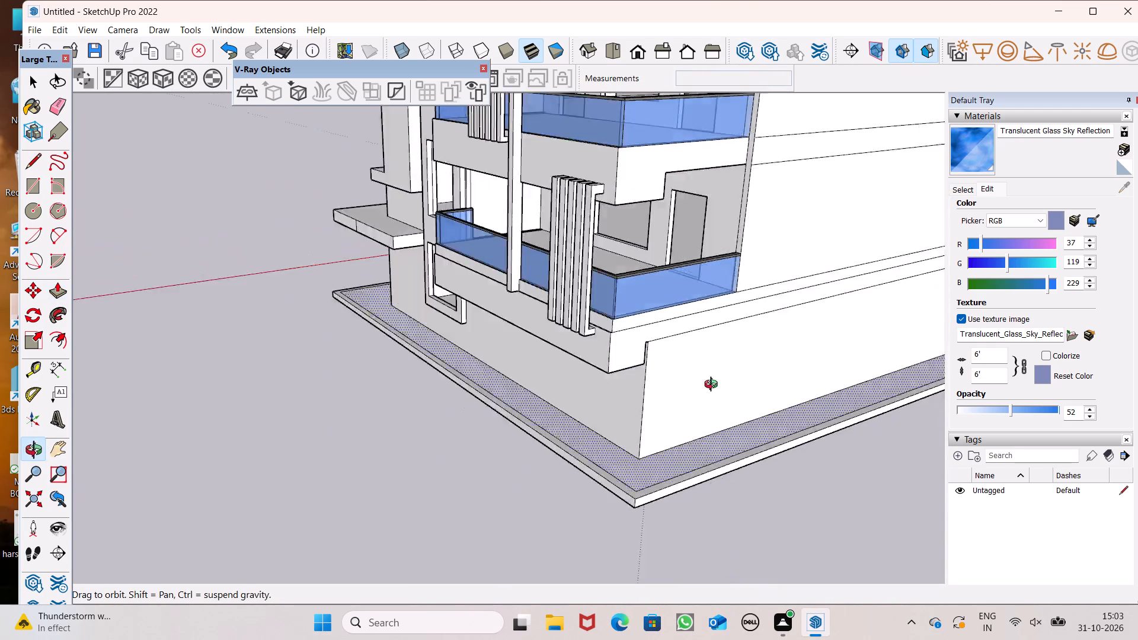
{"action": "middle_click_drag", "start_coordinate": [714, 386], "coordinate": [918, 388]}
{"action": "scroll", "coordinate": [766, 388], "scroll_direction": "down", "scroll_amount": 2}
{"action": "scroll", "coordinate": [676, 391], "scroll_direction": "down", "scroll_amount": 4}
{"action": "key", "text": "space"}
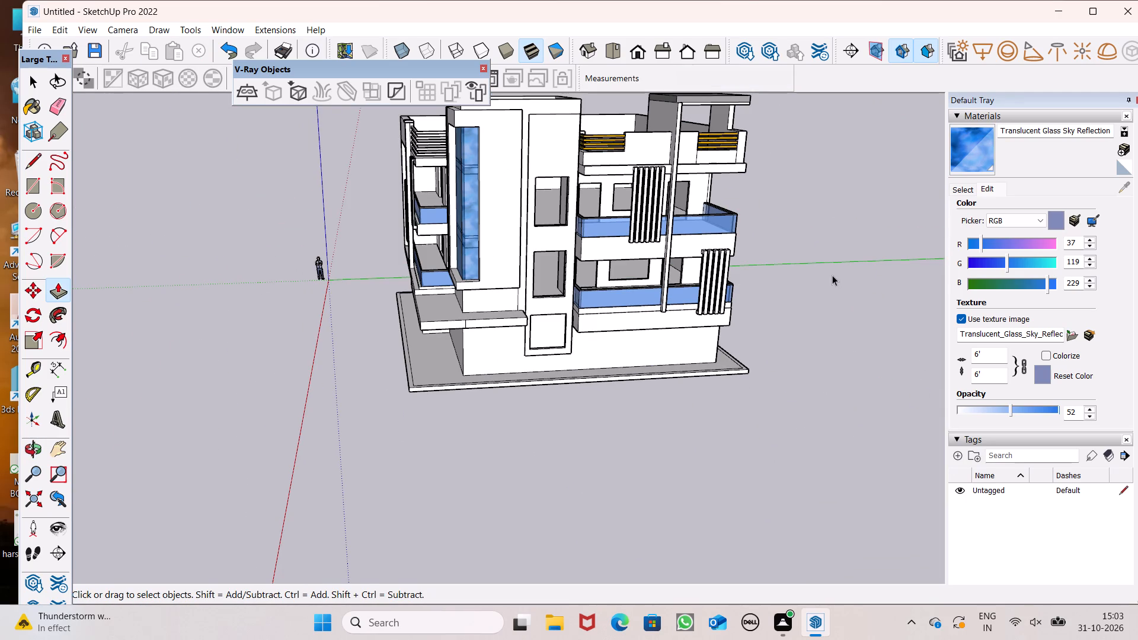
{"action": "scroll", "coordinate": [773, 260], "scroll_direction": "up", "scroll_amount": 1}
{"action": "middle_click_drag", "start_coordinate": [773, 260], "coordinate": [947, 197]}
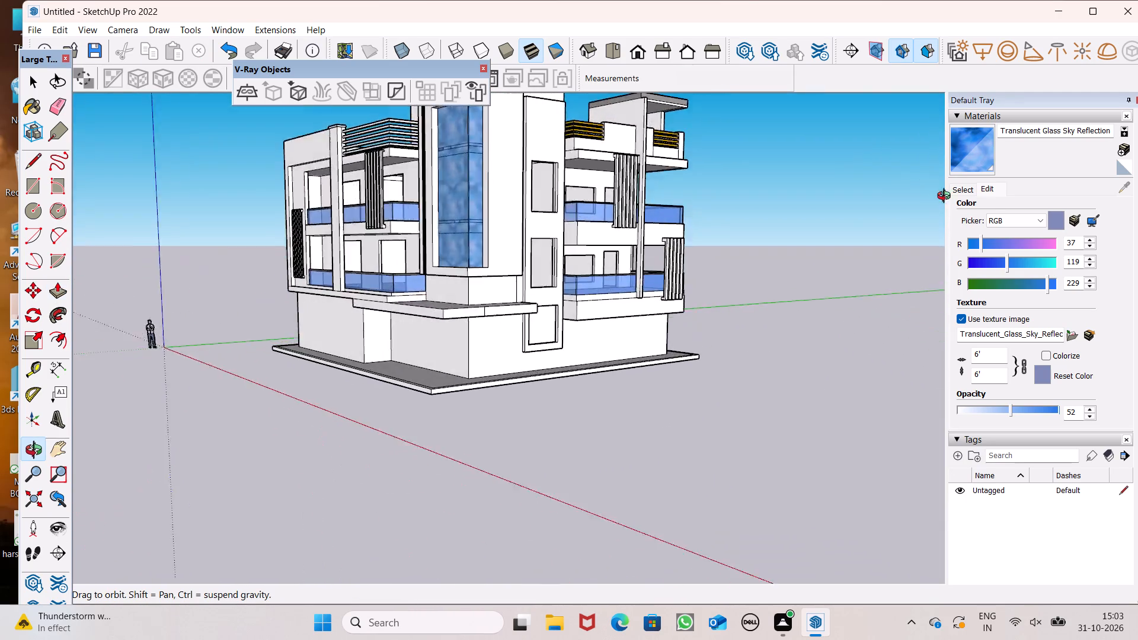
{"action": "middle_click_drag", "start_coordinate": [947, 197], "coordinate": [1137, 237]}
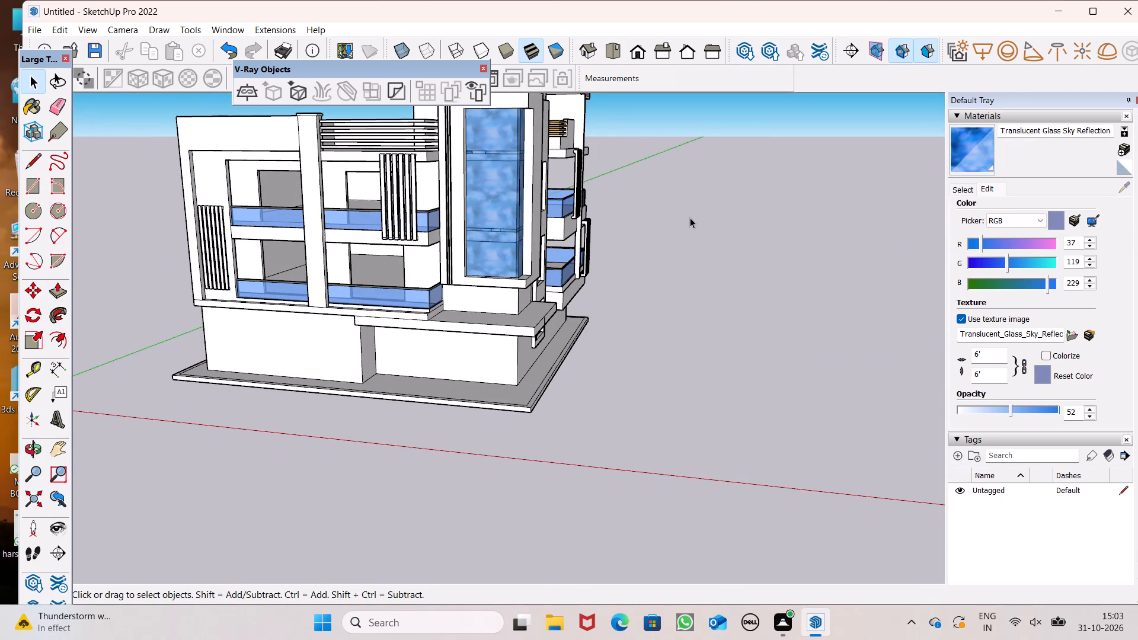
{"action": "scroll", "coordinate": [677, 268], "scroll_direction": "down", "scroll_amount": 1}
{"action": "middle_click_drag", "start_coordinate": [602, 266], "coordinate": [373, 107]}
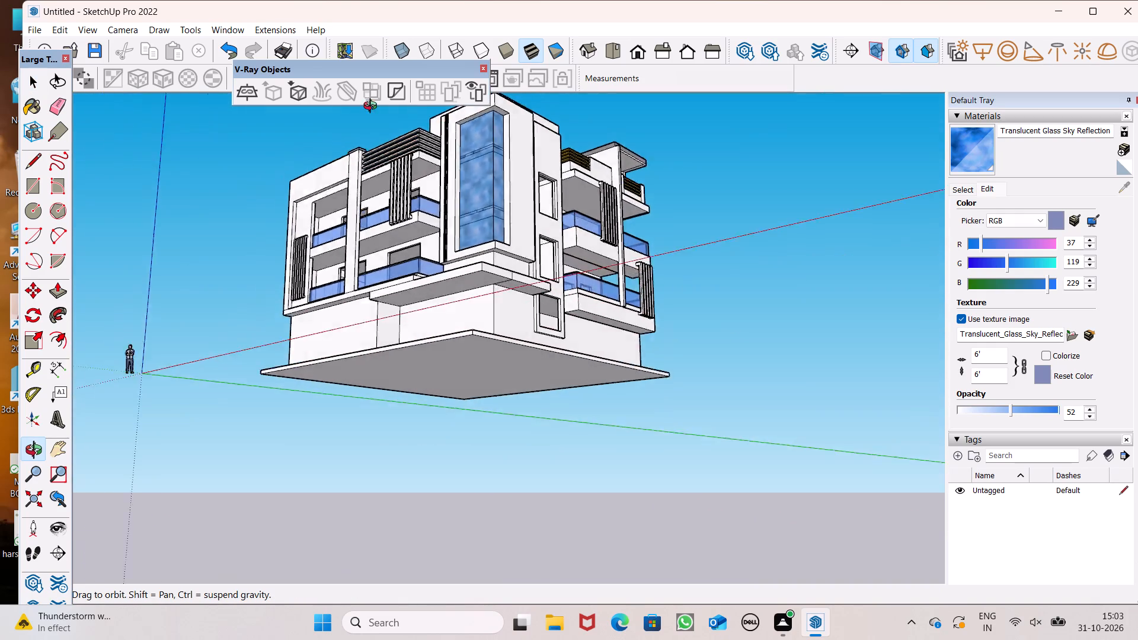
{"action": "middle_click_drag", "start_coordinate": [373, 107], "coordinate": [325, 81]}
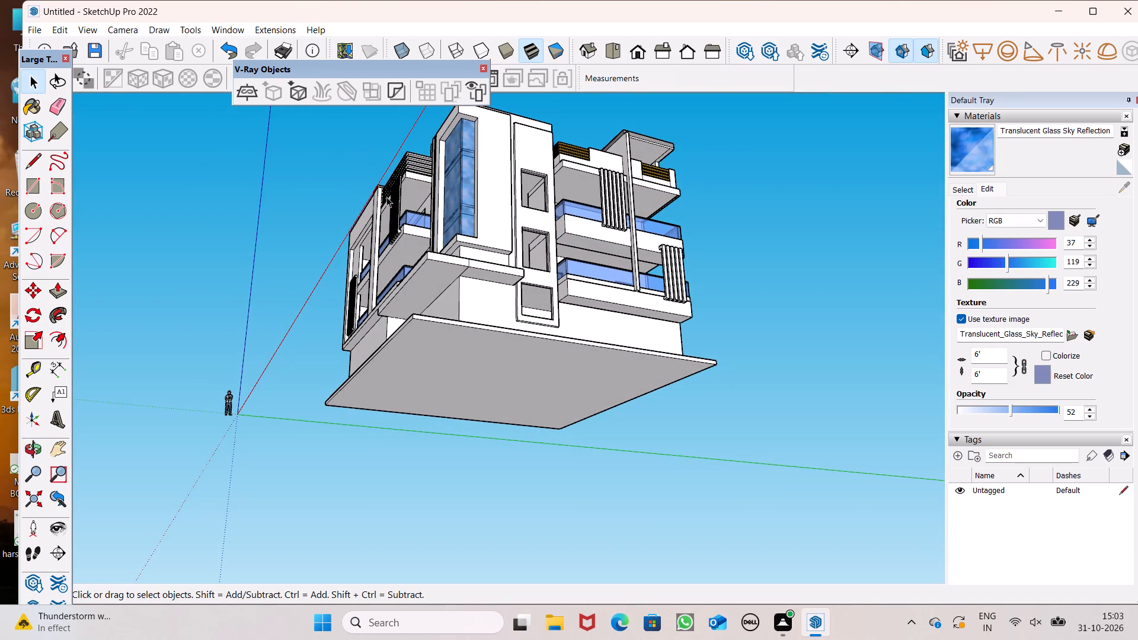
{"action": "scroll", "coordinate": [446, 245], "scroll_direction": "up", "scroll_amount": 7}
{"action": "middle_click_drag", "start_coordinate": [481, 239], "coordinate": [509, 296]}
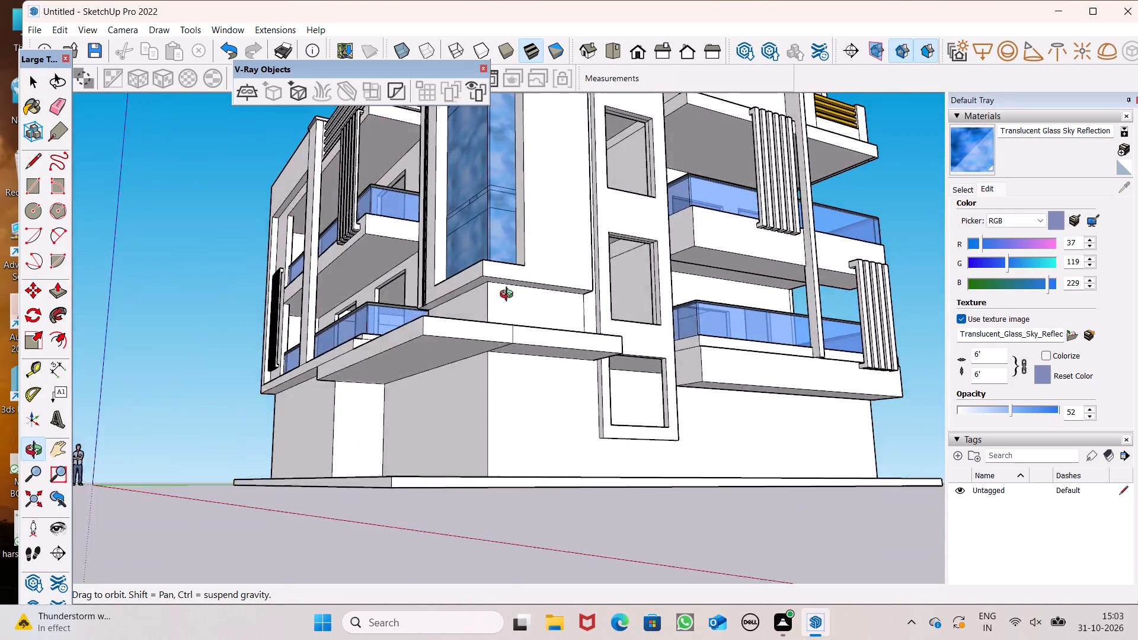
{"action": "middle_click_drag", "start_coordinate": [509, 296], "coordinate": [522, 379]}
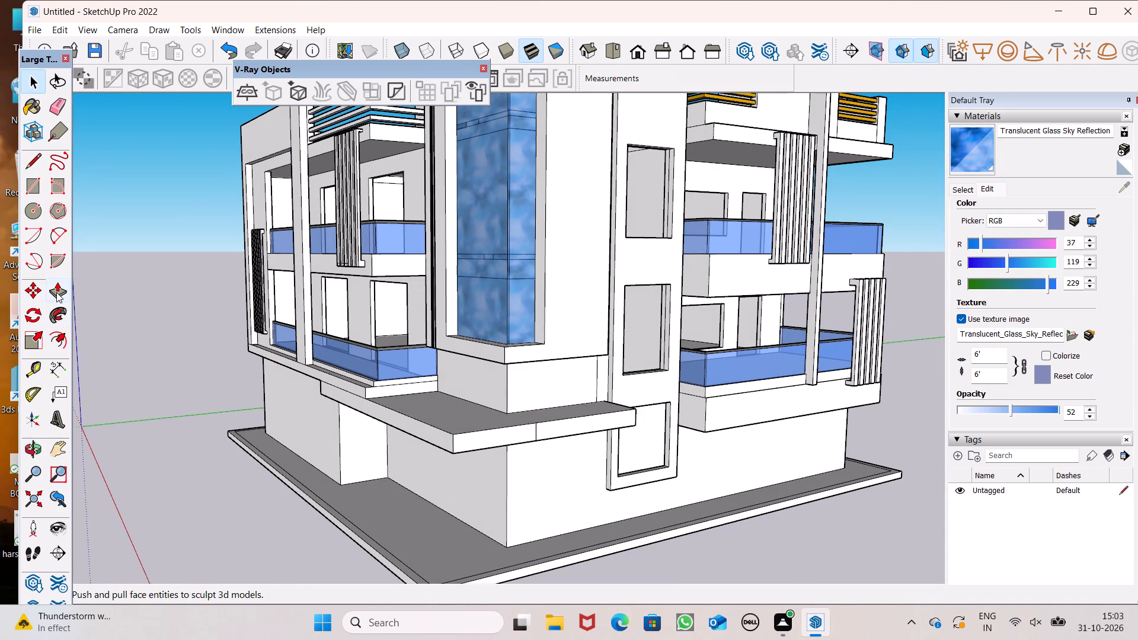
Pull the glazed tower frame's two outer faces outward, 11 7/16" on the entrance-canopy front and 8 1/4" on the window side.
{"action": "left_click", "coordinate": [56, 292]}
{"action": "left_click_drag", "start_coordinate": [533, 353], "coordinate": [538, 359]}
{"action": "left_click_drag", "start_coordinate": [496, 352], "coordinate": [487, 360]}
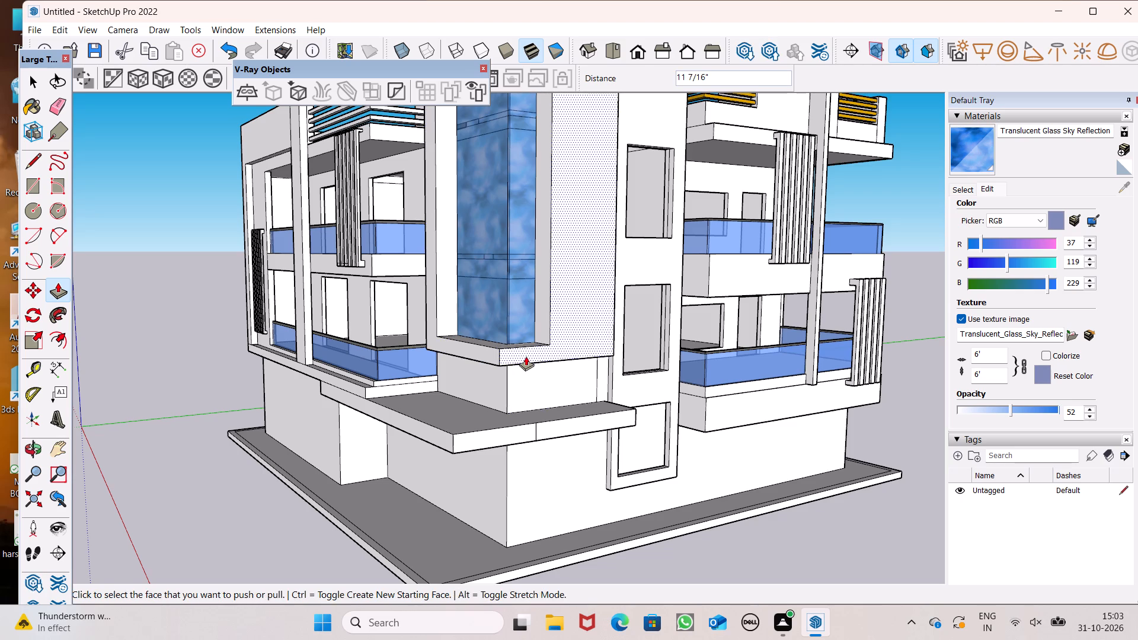
{"action": "left_click_drag", "start_coordinate": [526, 357], "coordinate": [529, 367]}
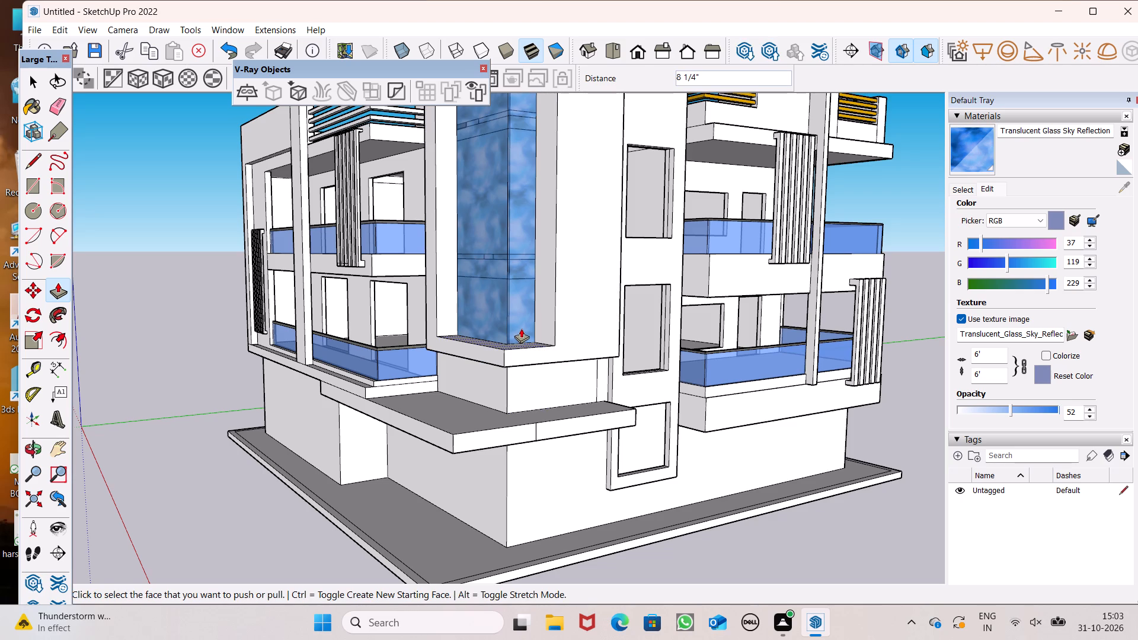
Pull the tower faces beside and between the three slim vertical strips outward 11 7/16", flush with the tower frame's front.
{"action": "middle_click_drag", "start_coordinate": [603, 402], "coordinate": [506, 210]}
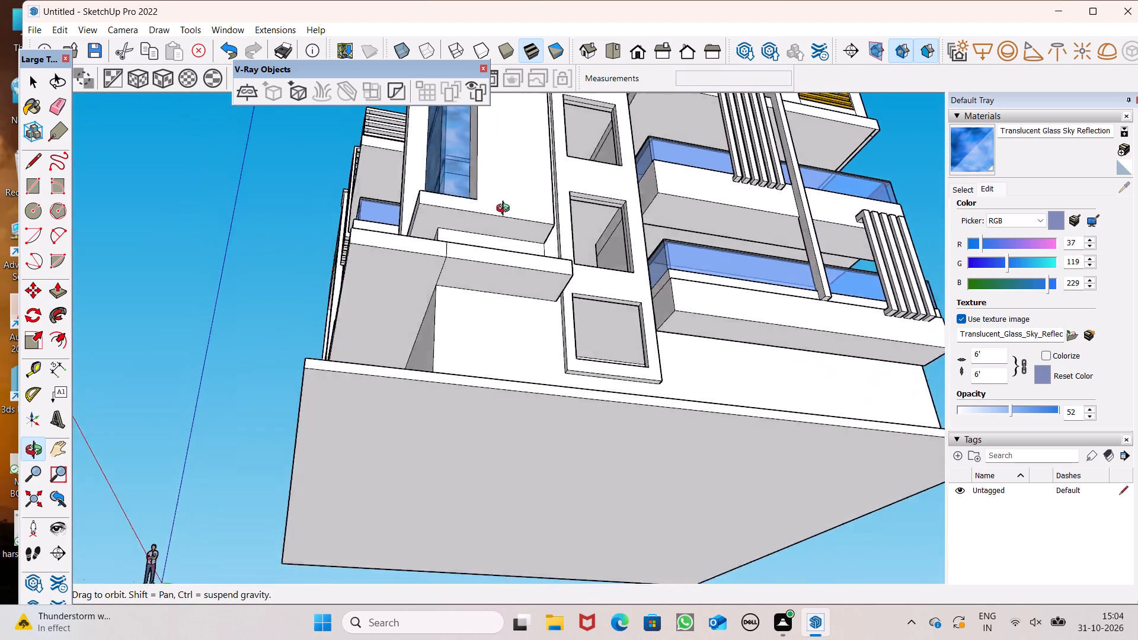
{"action": "middle_click_drag", "start_coordinate": [506, 210], "coordinate": [616, 495]}
{"action": "scroll", "coordinate": [608, 415], "scroll_direction": "down", "scroll_amount": 4}
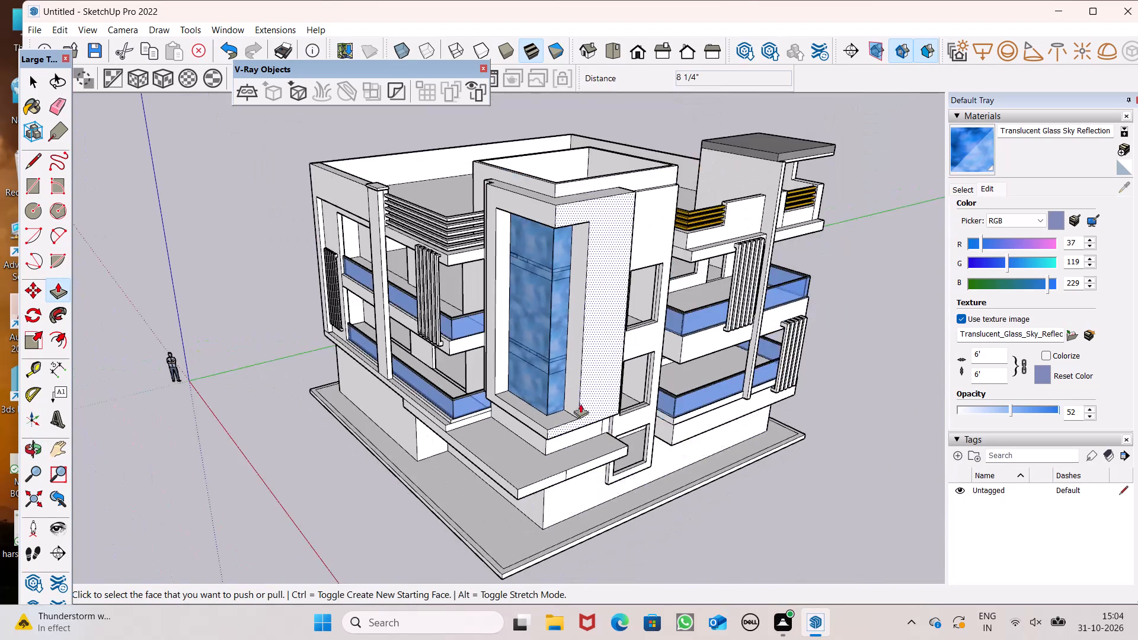
{"action": "middle_click_drag", "start_coordinate": [580, 401], "coordinate": [836, 505]}
{"action": "scroll", "coordinate": [670, 352], "scroll_direction": "up", "scroll_amount": 6}
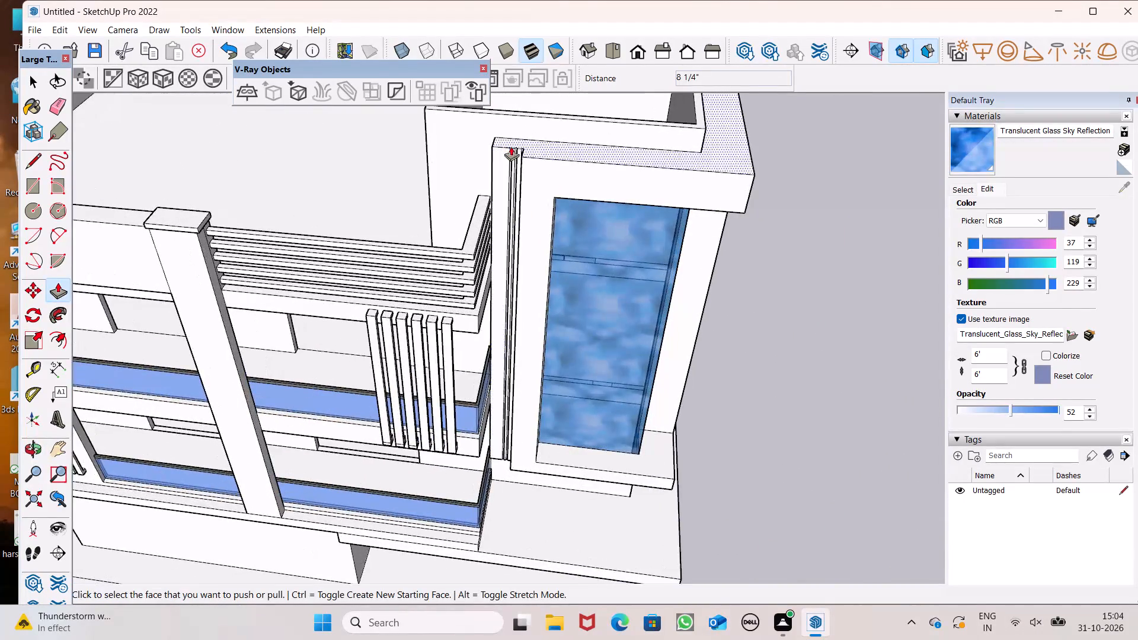
{"action": "scroll", "coordinate": [539, 164], "scroll_direction": "up", "scroll_amount": 1}
{"action": "middle_click_drag", "start_coordinate": [541, 165], "coordinate": [570, 241]}
{"action": "scroll", "coordinate": [516, 230], "scroll_direction": "up", "scroll_amount": 16}
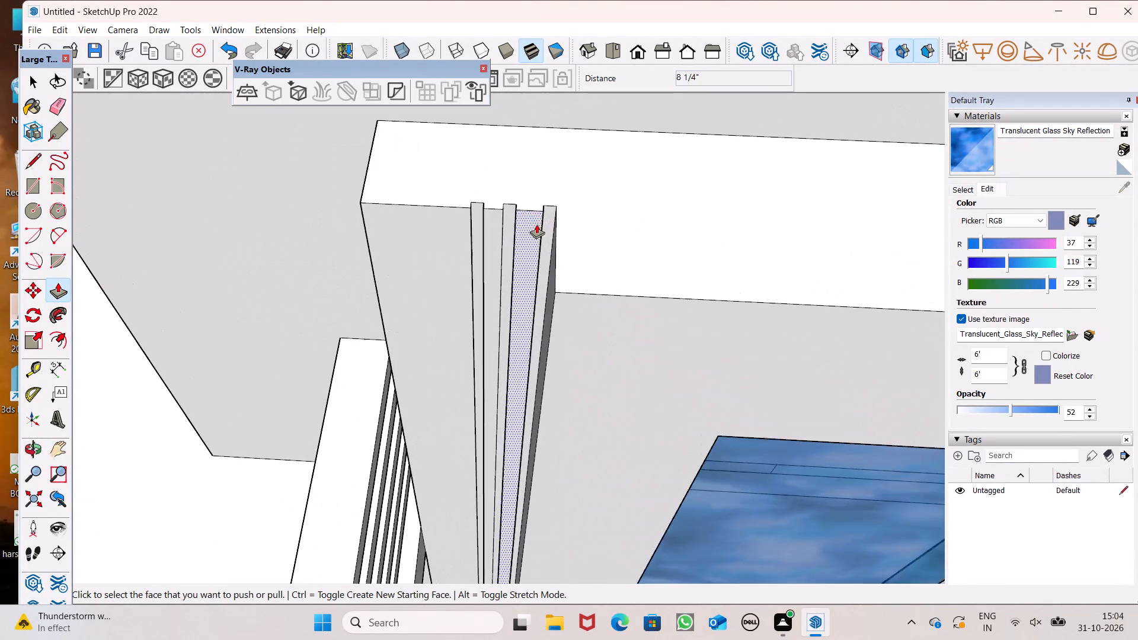
{"action": "scroll", "coordinate": [407, 233], "scroll_direction": "up", "scroll_amount": 5}
{"action": "left_click_drag", "start_coordinate": [430, 232], "coordinate": [650, 418]}
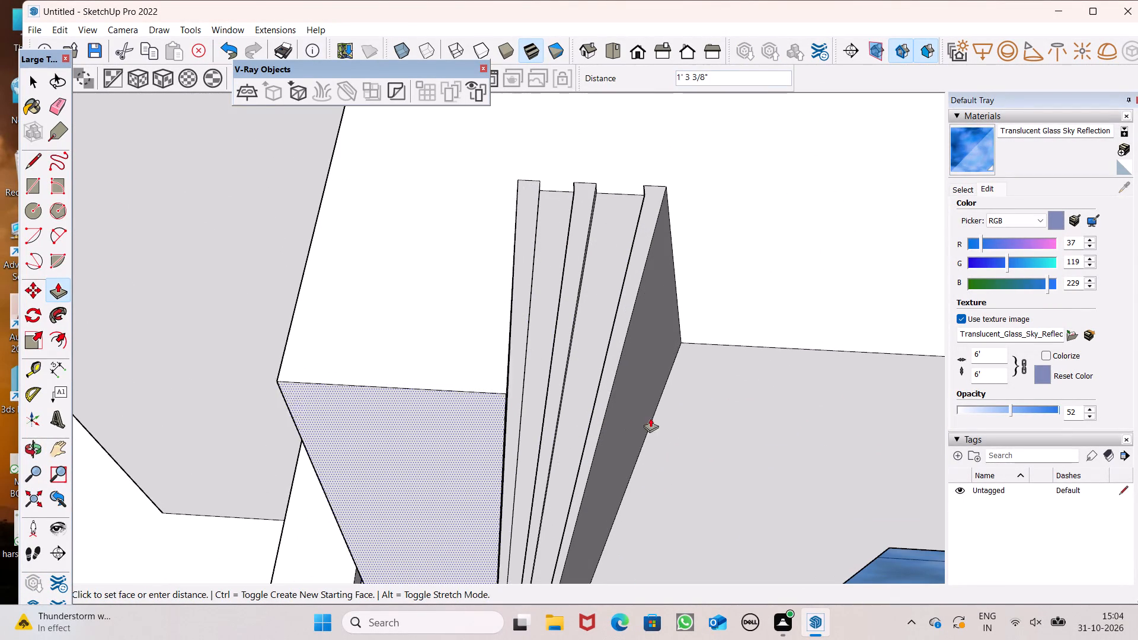
{"action": "left_click_drag", "start_coordinate": [650, 418], "coordinate": [686, 348]}
{"action": "scroll", "coordinate": [648, 245], "scroll_direction": "up", "scroll_amount": 2}
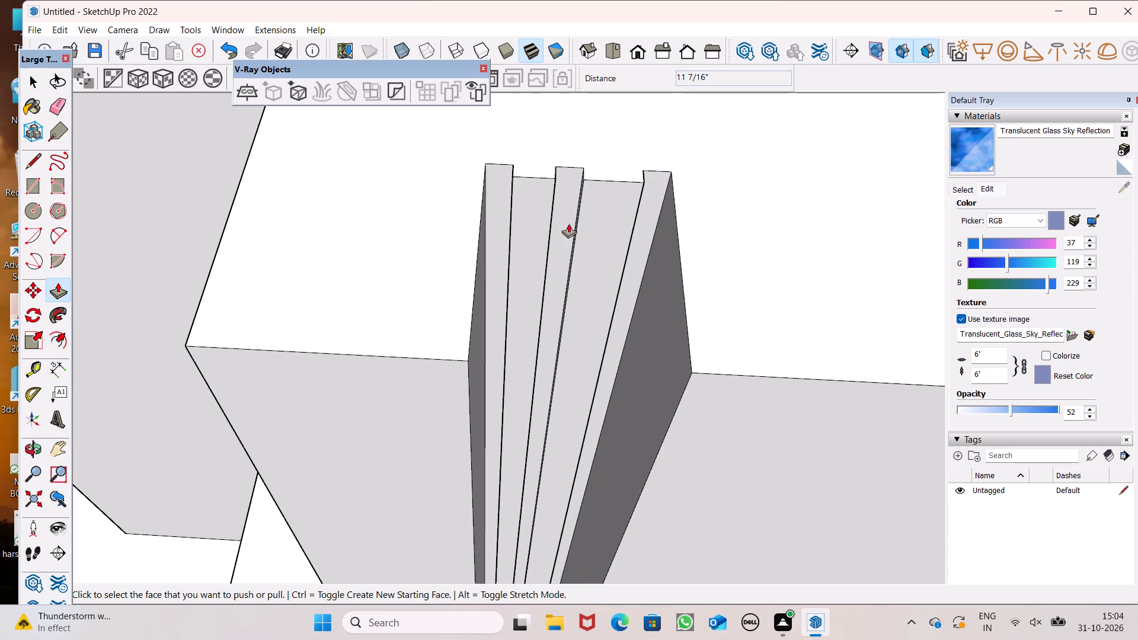
{"action": "left_click_drag", "start_coordinate": [545, 202], "coordinate": [458, 356]}
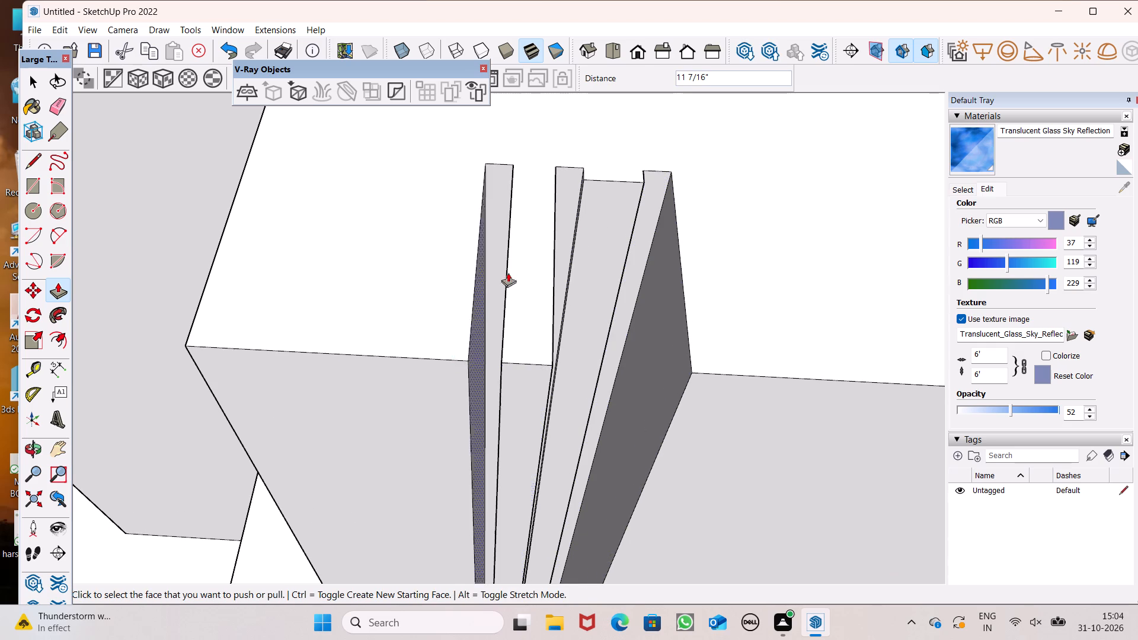
{"action": "left_click_drag", "start_coordinate": [606, 216], "coordinate": [547, 366]}
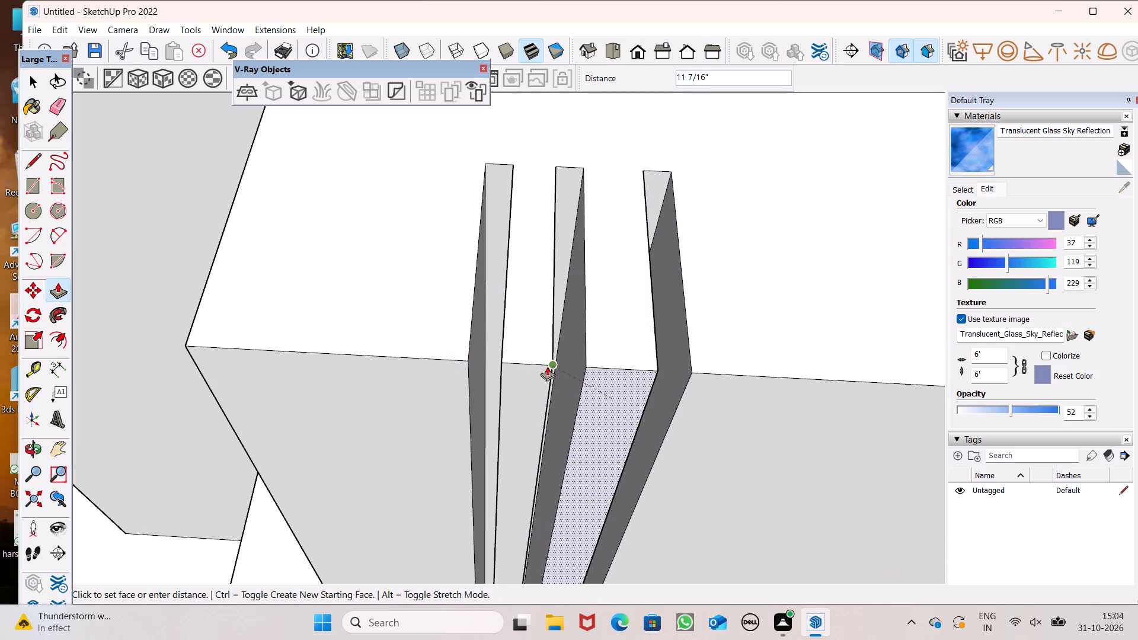
Pull the tower face between the second and third slim vertical strips outward 11 7/16", flush with the frame's front.
{"action": "left_click_drag", "start_coordinate": [547, 366], "coordinate": [547, 364]}
Pull the recessed faces of the three slim vertical strips in the tower front outward 6 11/16" with Push/Pull.
{"action": "left_click_drag", "start_coordinate": [502, 201], "coordinate": [500, 299]}
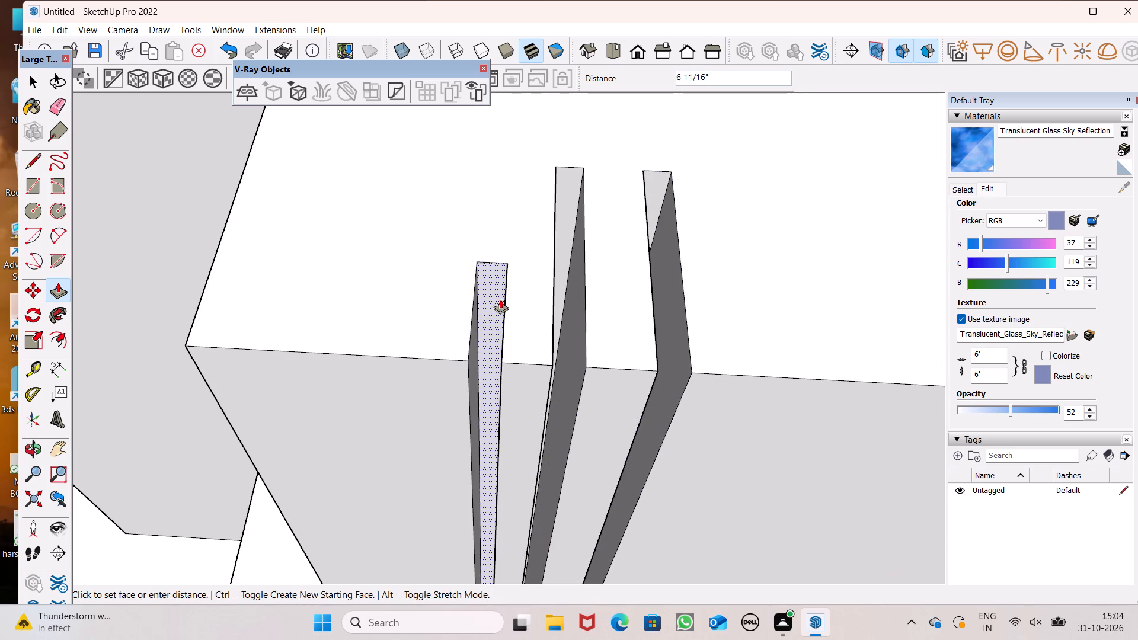
{"action": "left_click_drag", "start_coordinate": [500, 299], "coordinate": [500, 297]}
{"action": "left_click_drag", "start_coordinate": [564, 178], "coordinate": [557, 231]}
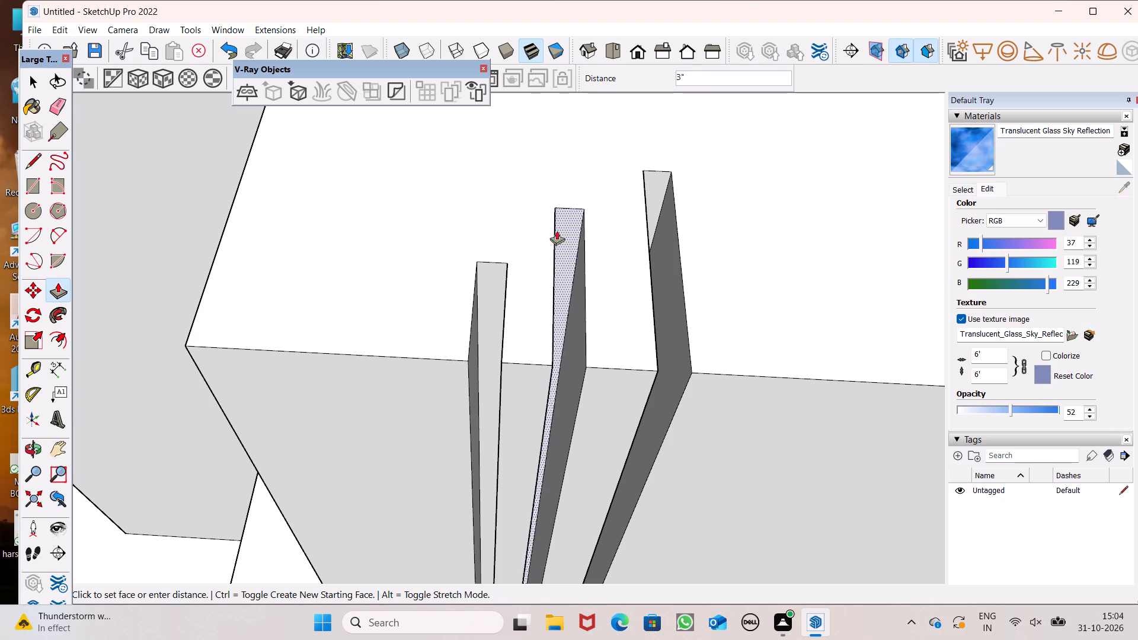
{"action": "left_click_drag", "start_coordinate": [557, 231], "coordinate": [510, 259]}
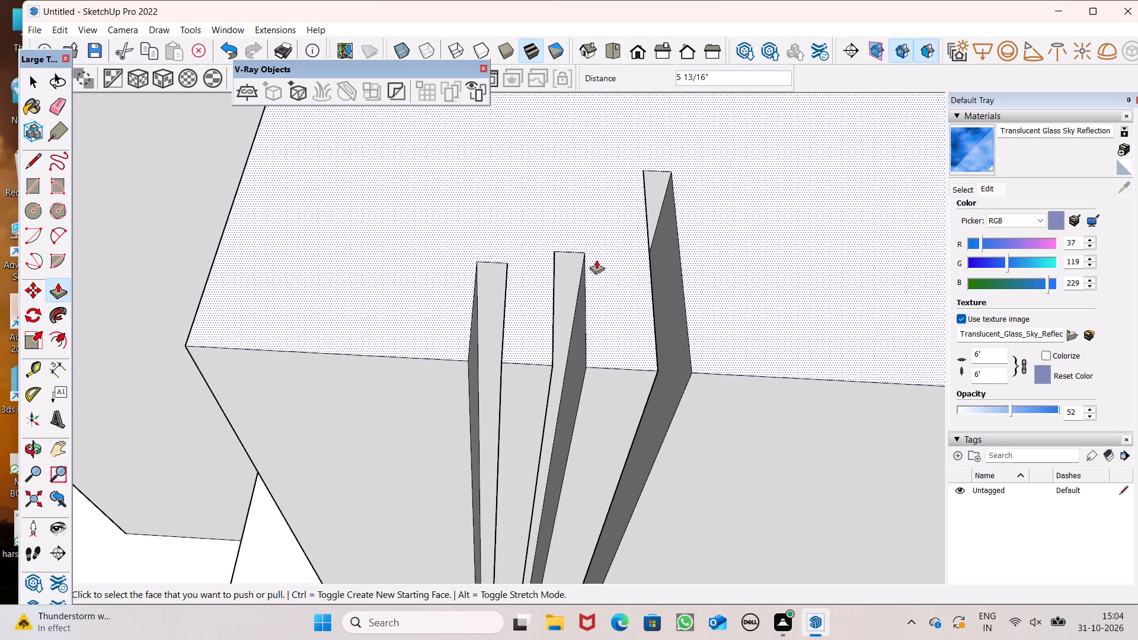
{"action": "left_click_drag", "start_coordinate": [565, 257], "coordinate": [550, 270]}
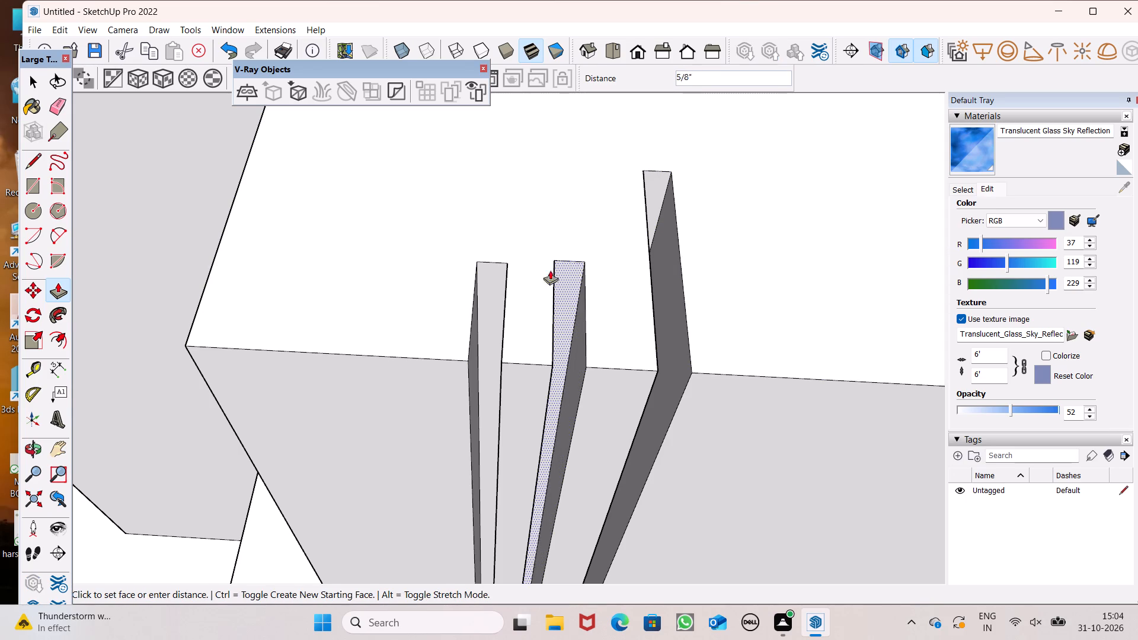
{"action": "left_click_drag", "start_coordinate": [550, 270], "coordinate": [504, 264]}
{"action": "left_click_drag", "start_coordinate": [654, 194], "coordinate": [630, 249]}
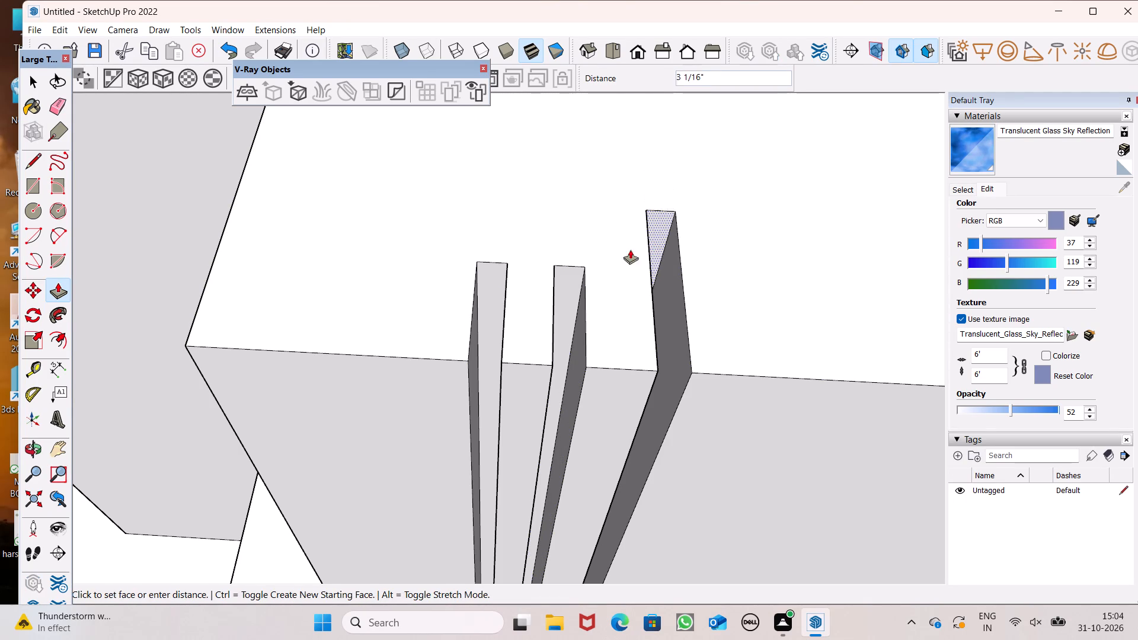
{"action": "left_click_drag", "start_coordinate": [630, 249], "coordinate": [572, 263]}
Examine the tower's slim strips and the whole house front, from the roof down to the ground-floor walls.
{"action": "scroll", "coordinate": [555, 211], "scroll_direction": "down", "scroll_amount": 3}
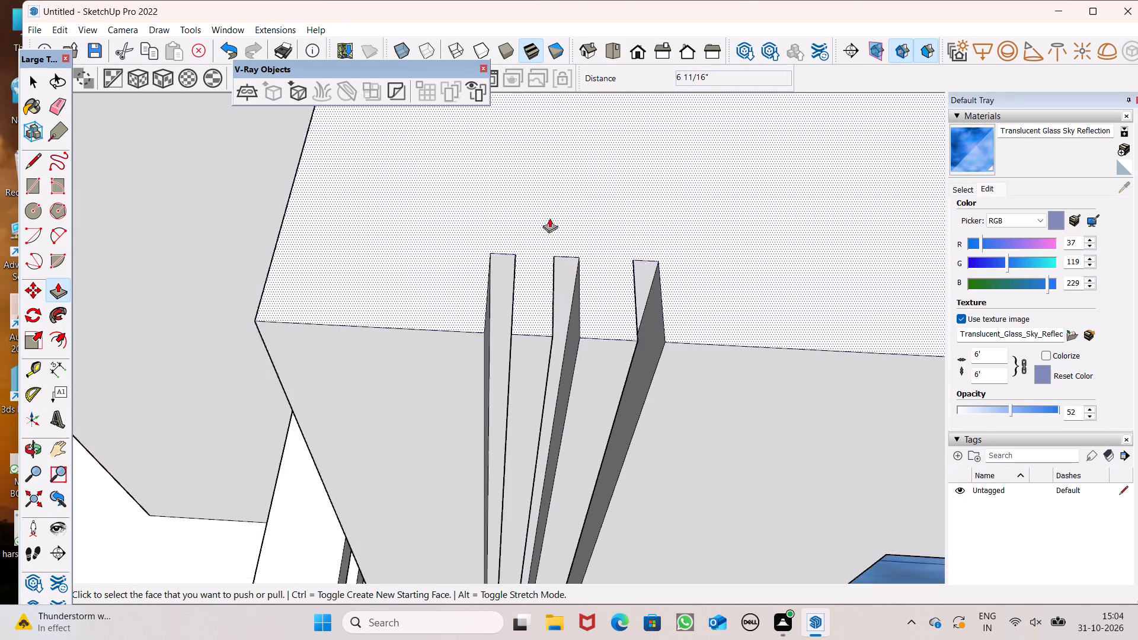
{"action": "scroll", "coordinate": [549, 218], "scroll_direction": "down", "scroll_amount": 5}
{"action": "middle_click_drag", "start_coordinate": [577, 300], "coordinate": [587, 167]}
{"action": "scroll", "coordinate": [482, 225], "scroll_direction": "down", "scroll_amount": 7}
{"action": "scroll", "coordinate": [306, 266], "scroll_direction": "down", "scroll_amount": 4}
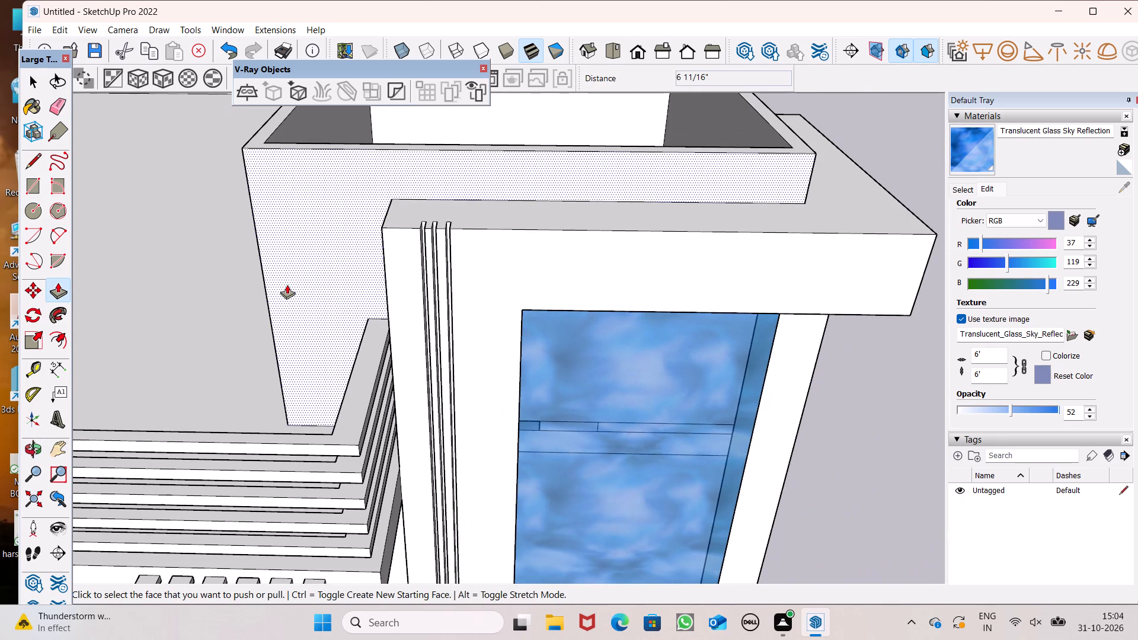
{"action": "scroll", "coordinate": [287, 284], "scroll_direction": "down", "scroll_amount": 5}
{"action": "middle_click_drag", "start_coordinate": [522, 310], "coordinate": [535, 212]}
{"action": "scroll", "coordinate": [606, 262], "scroll_direction": "down", "scroll_amount": 8}
{"action": "middle_click_drag", "start_coordinate": [661, 325], "coordinate": [716, 236]}
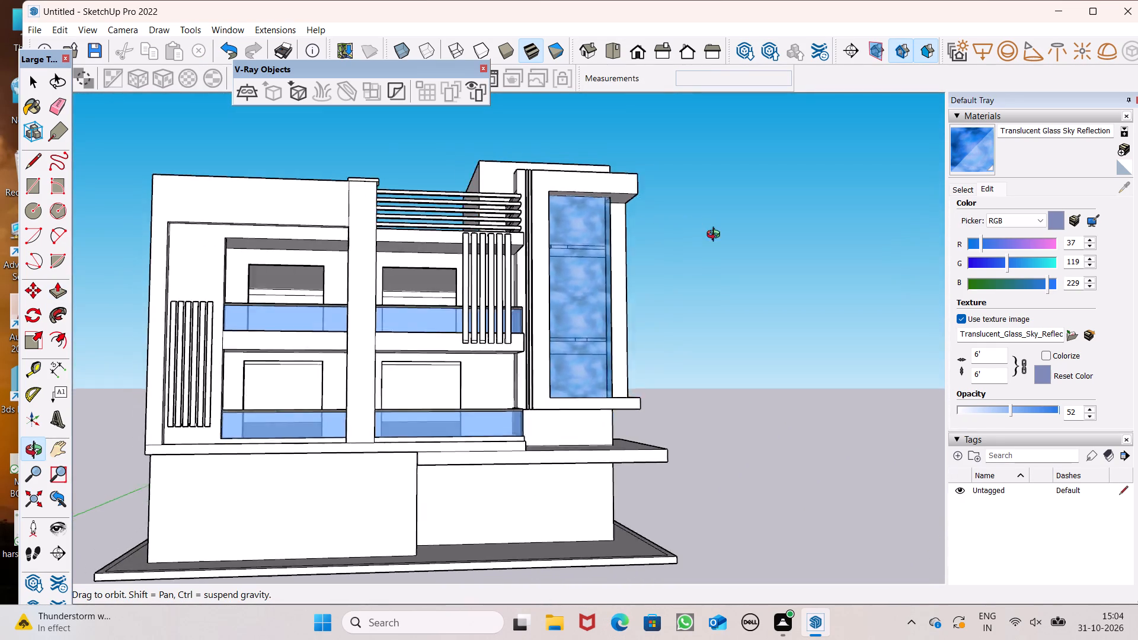
{"action": "middle_click_drag", "start_coordinate": [716, 236], "coordinate": [688, 273]}
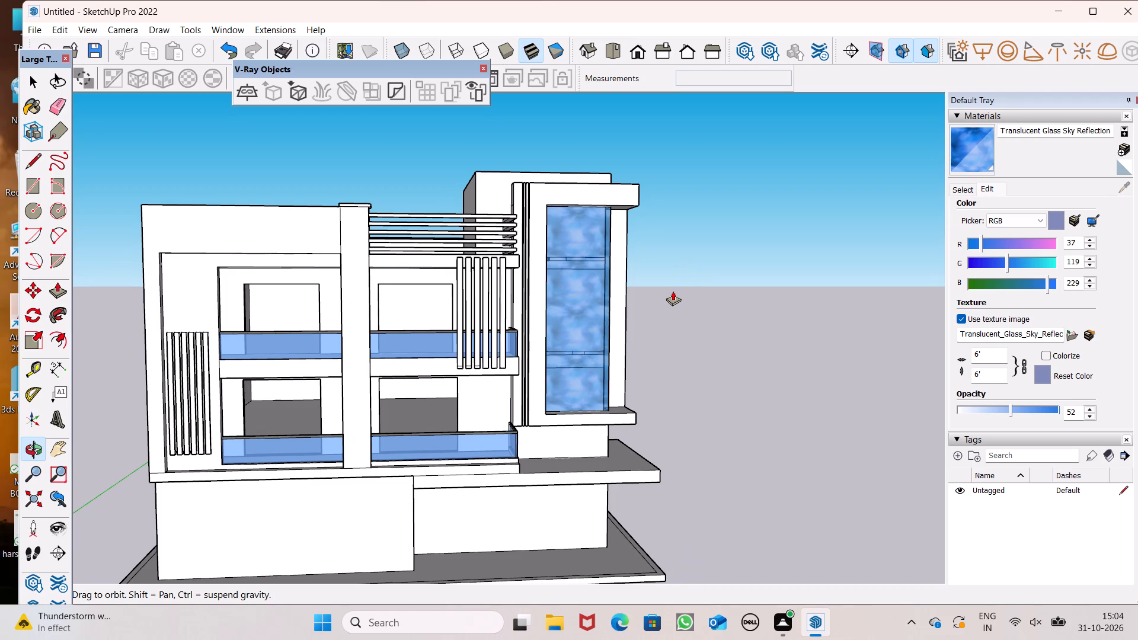
{"action": "scroll", "coordinate": [502, 293], "scroll_direction": "down", "scroll_amount": 3}
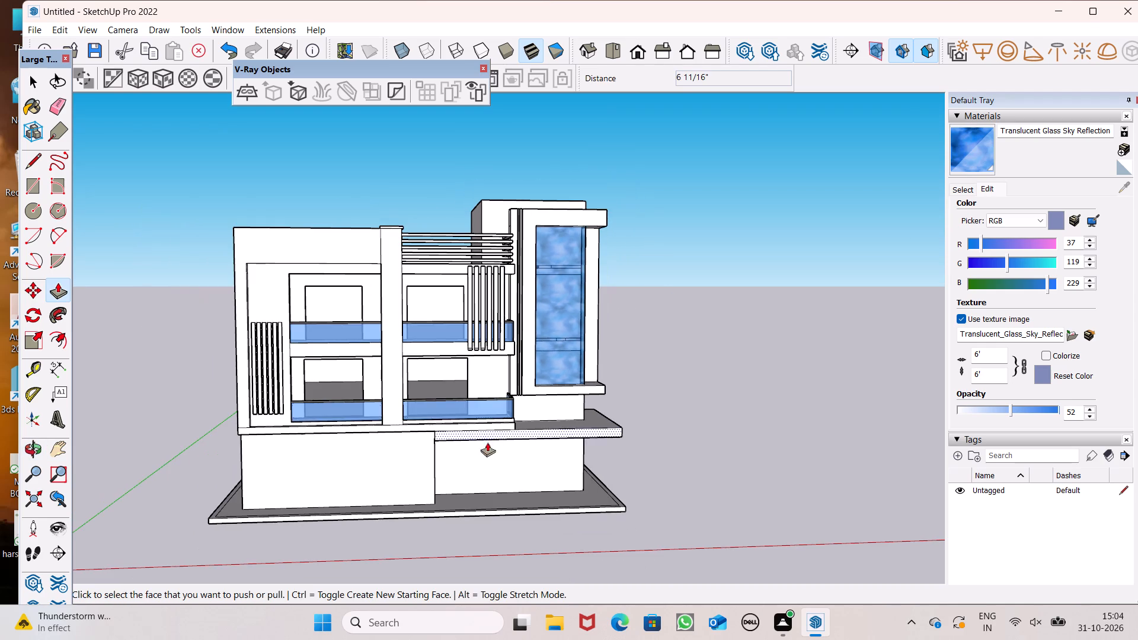
{"action": "scroll", "coordinate": [482, 295], "scroll_direction": "down", "scroll_amount": 2}
{"action": "middle_click_drag", "start_coordinate": [529, 417], "coordinate": [593, 417]}
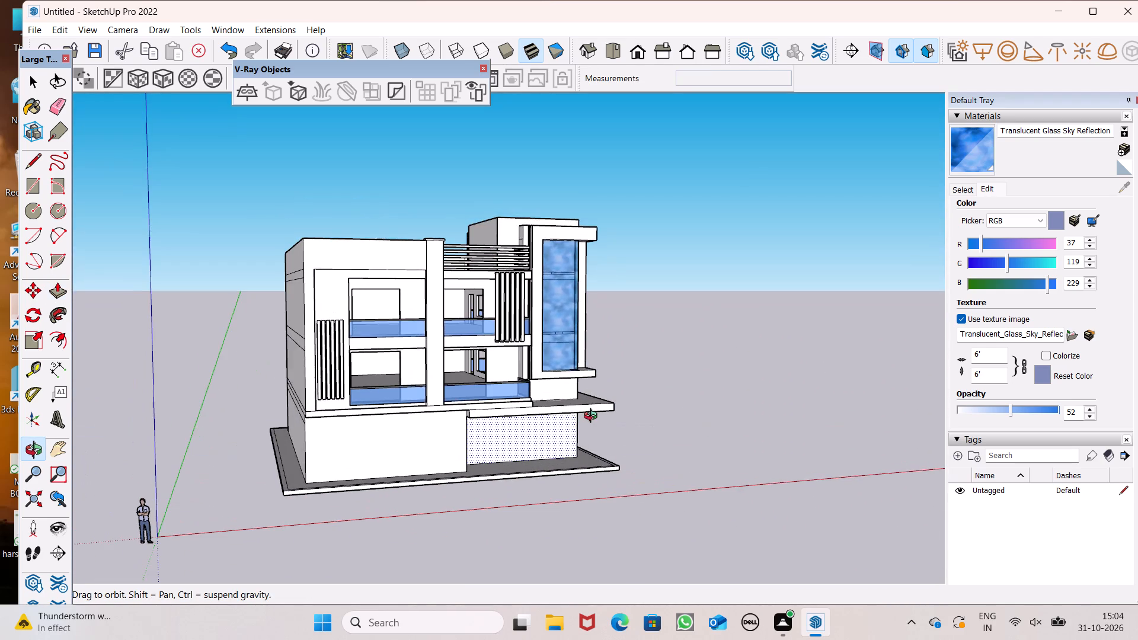
{"action": "middle_click_drag", "start_coordinate": [593, 417], "coordinate": [586, 419]}
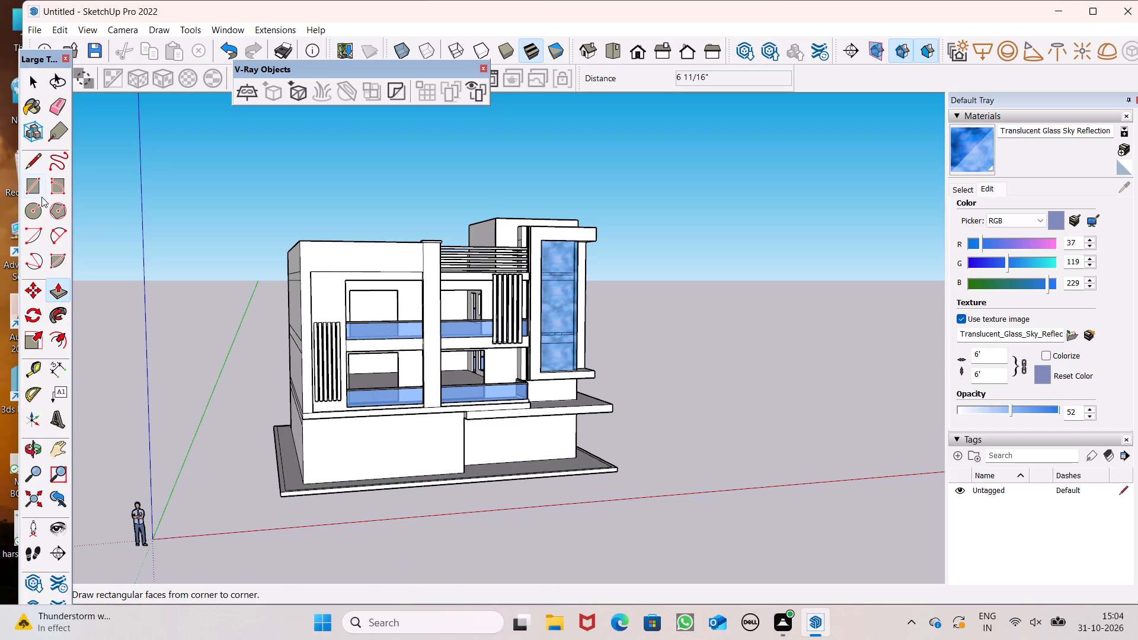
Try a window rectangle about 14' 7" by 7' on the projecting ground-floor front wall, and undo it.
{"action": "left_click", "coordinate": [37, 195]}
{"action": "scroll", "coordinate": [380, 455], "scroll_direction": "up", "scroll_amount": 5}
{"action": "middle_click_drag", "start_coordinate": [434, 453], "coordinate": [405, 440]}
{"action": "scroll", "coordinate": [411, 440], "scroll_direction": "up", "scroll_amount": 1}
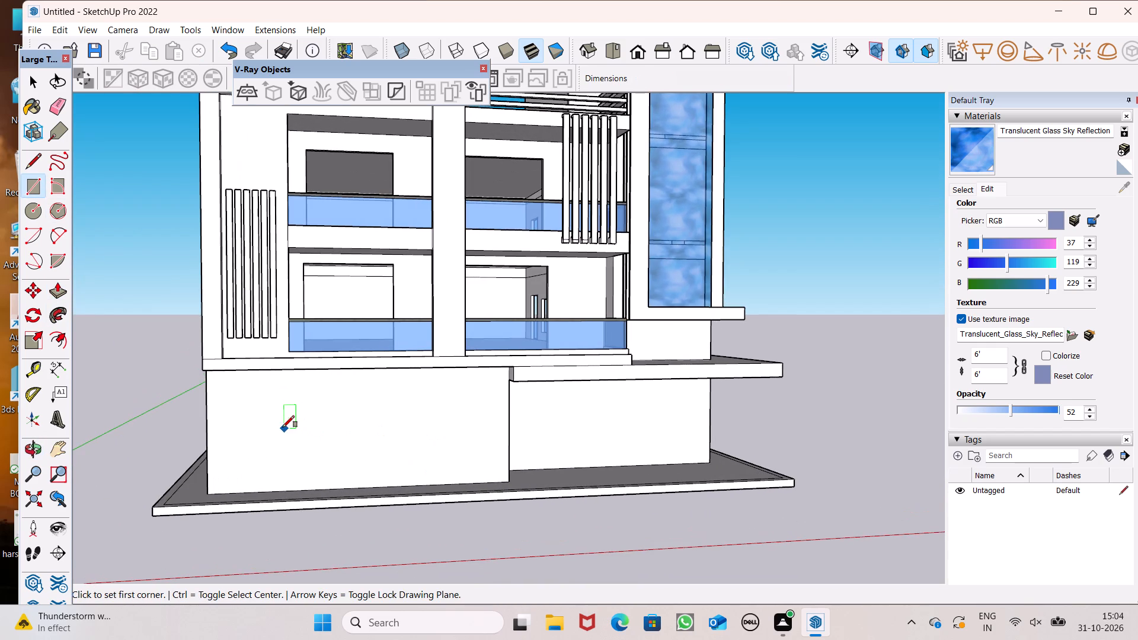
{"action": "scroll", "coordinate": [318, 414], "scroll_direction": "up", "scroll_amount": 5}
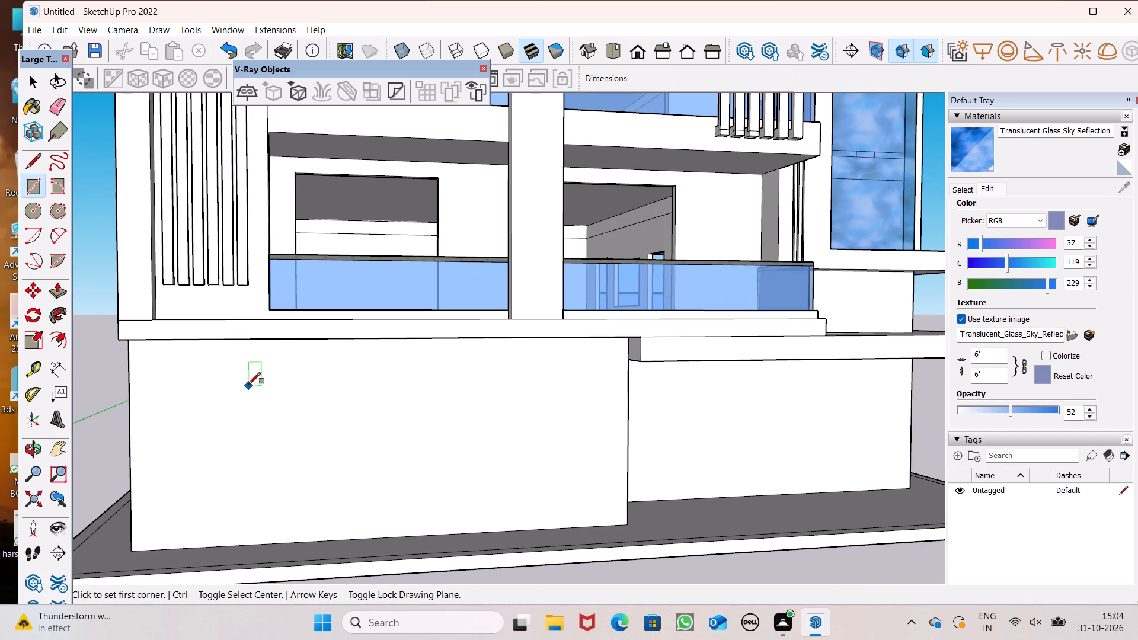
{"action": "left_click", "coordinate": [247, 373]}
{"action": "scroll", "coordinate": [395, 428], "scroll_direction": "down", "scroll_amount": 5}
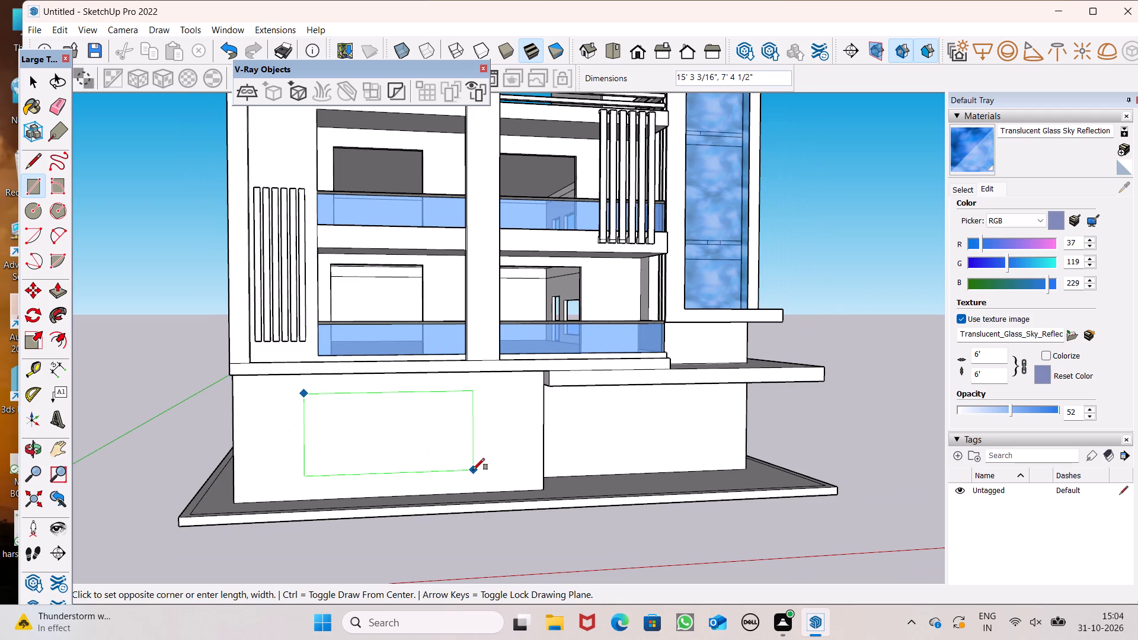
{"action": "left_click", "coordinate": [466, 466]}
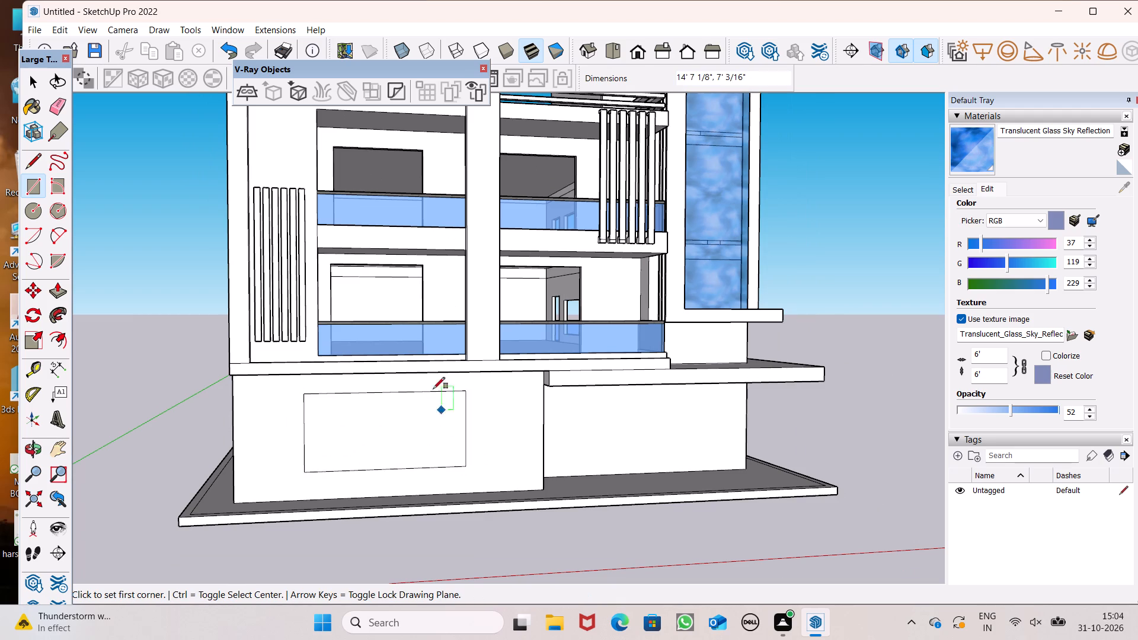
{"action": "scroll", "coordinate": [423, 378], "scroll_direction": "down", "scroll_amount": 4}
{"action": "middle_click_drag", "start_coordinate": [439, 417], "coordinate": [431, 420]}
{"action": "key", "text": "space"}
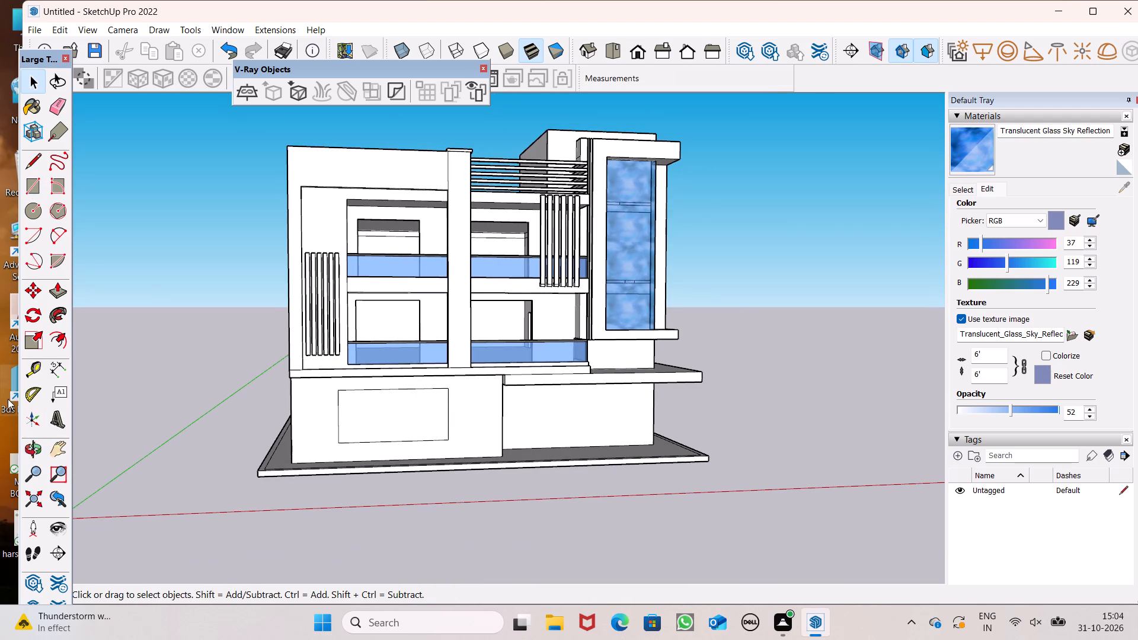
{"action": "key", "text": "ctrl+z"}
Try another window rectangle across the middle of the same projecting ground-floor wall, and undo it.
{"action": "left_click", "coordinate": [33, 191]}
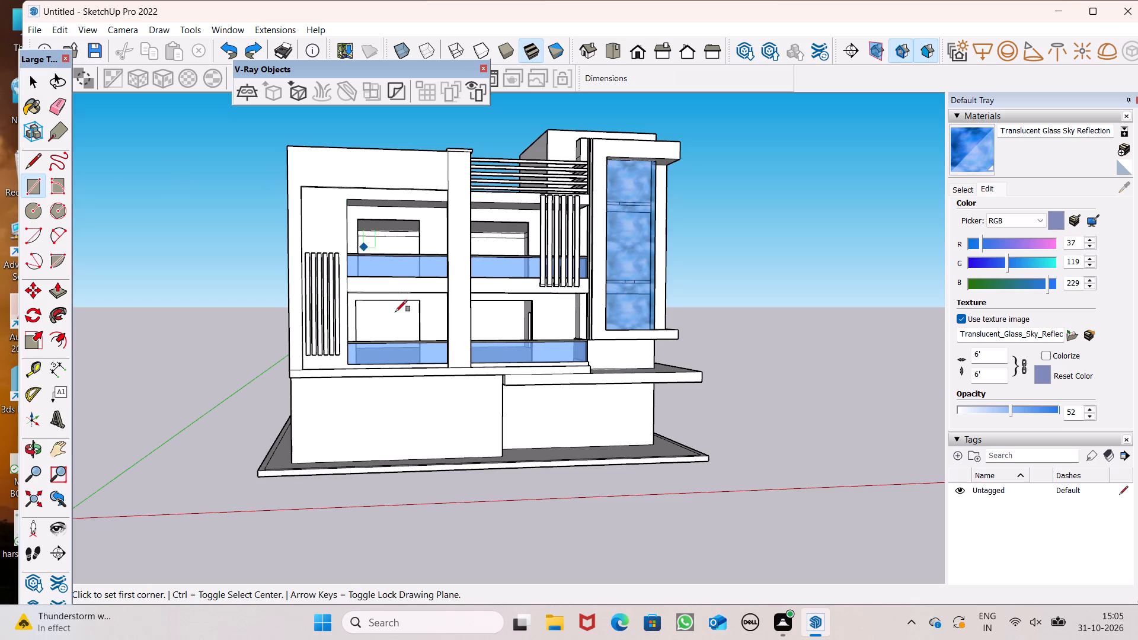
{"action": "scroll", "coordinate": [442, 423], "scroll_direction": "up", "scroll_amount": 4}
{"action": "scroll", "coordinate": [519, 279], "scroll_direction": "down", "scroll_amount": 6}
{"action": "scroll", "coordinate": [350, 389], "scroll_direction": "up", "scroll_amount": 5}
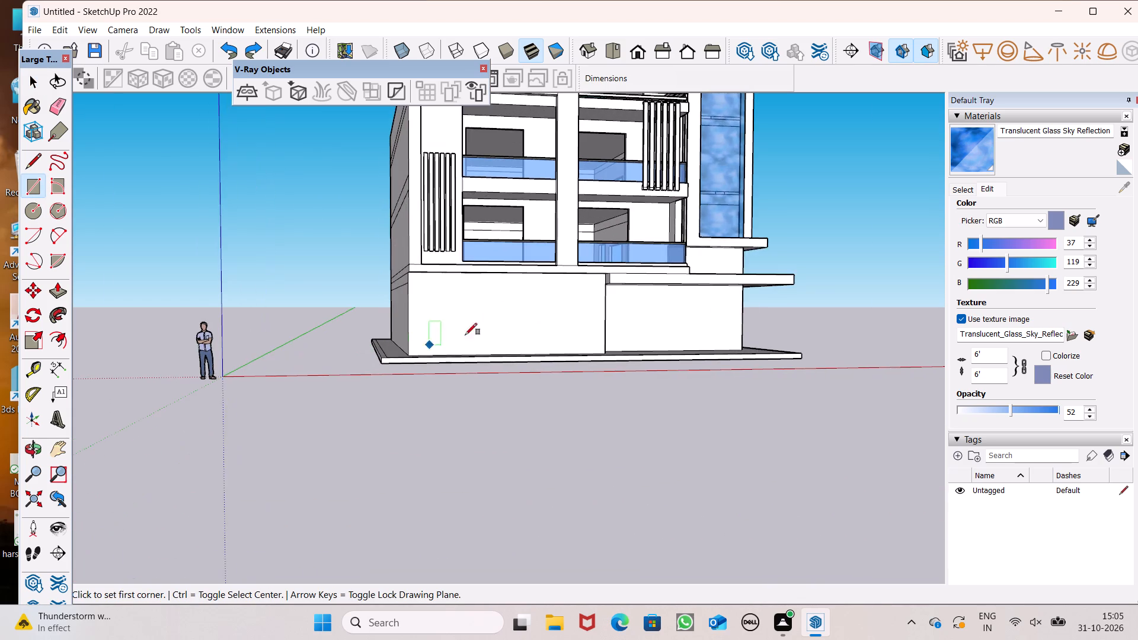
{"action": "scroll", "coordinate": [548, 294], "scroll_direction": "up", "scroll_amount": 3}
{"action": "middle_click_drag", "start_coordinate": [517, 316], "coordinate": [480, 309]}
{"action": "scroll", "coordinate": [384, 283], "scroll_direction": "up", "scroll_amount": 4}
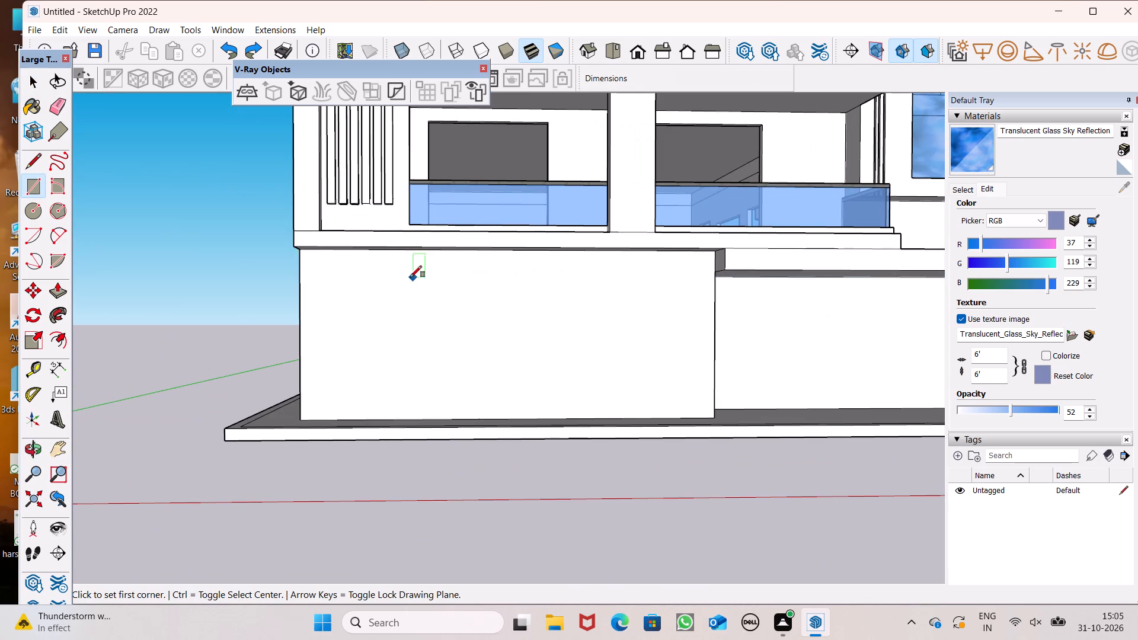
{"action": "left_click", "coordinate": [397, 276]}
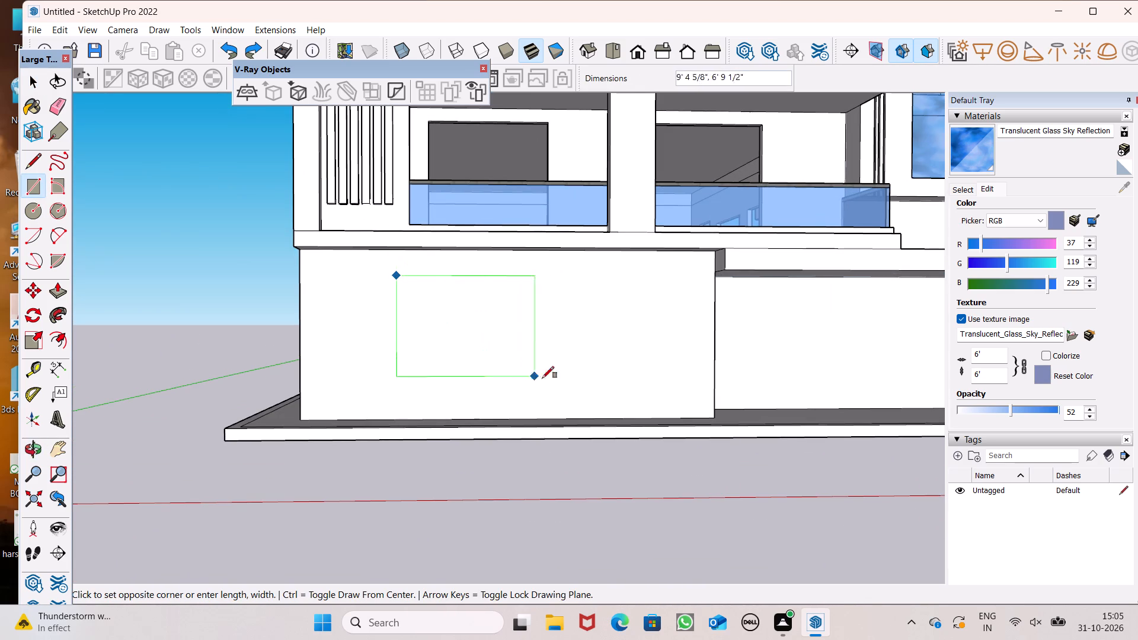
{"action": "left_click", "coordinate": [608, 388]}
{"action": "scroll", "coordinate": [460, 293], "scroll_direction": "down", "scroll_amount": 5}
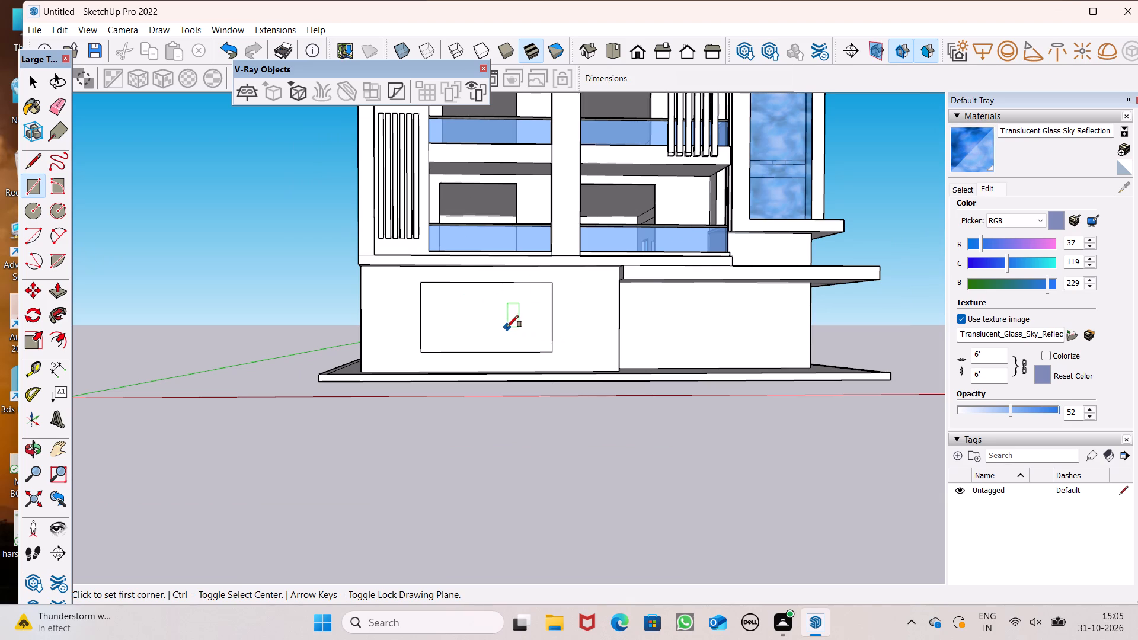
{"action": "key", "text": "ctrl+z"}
Draw a window rectangle about 10' 10" by 7' 2" on the projecting ground-floor front wall.
{"action": "scroll", "coordinate": [498, 324], "scroll_direction": "up", "scroll_amount": 5}
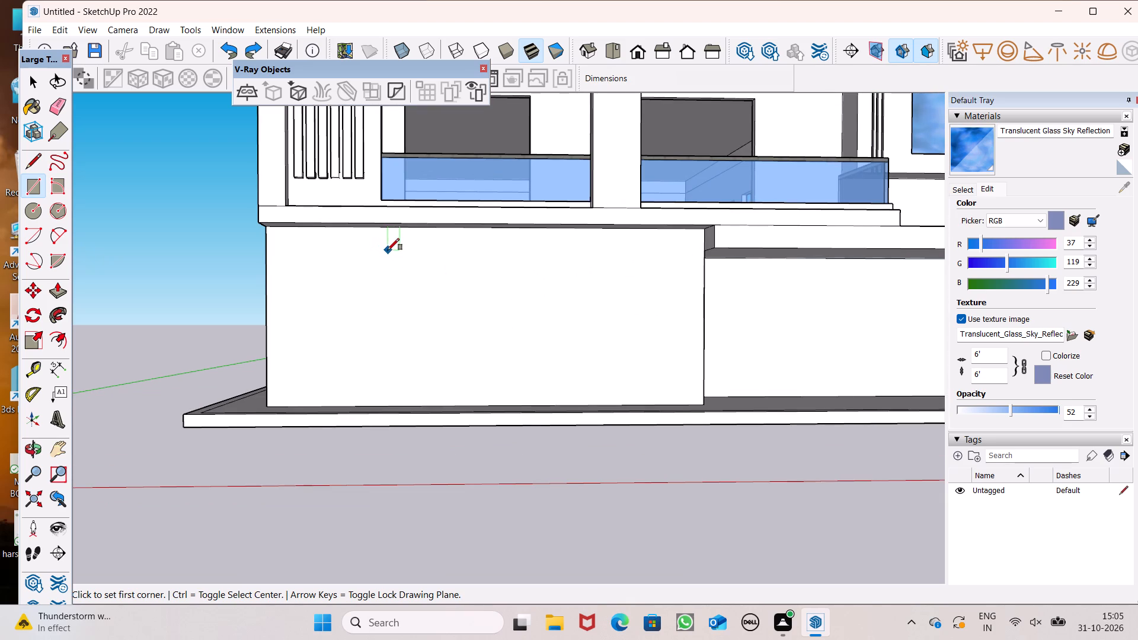
{"action": "left_click", "coordinate": [388, 254]}
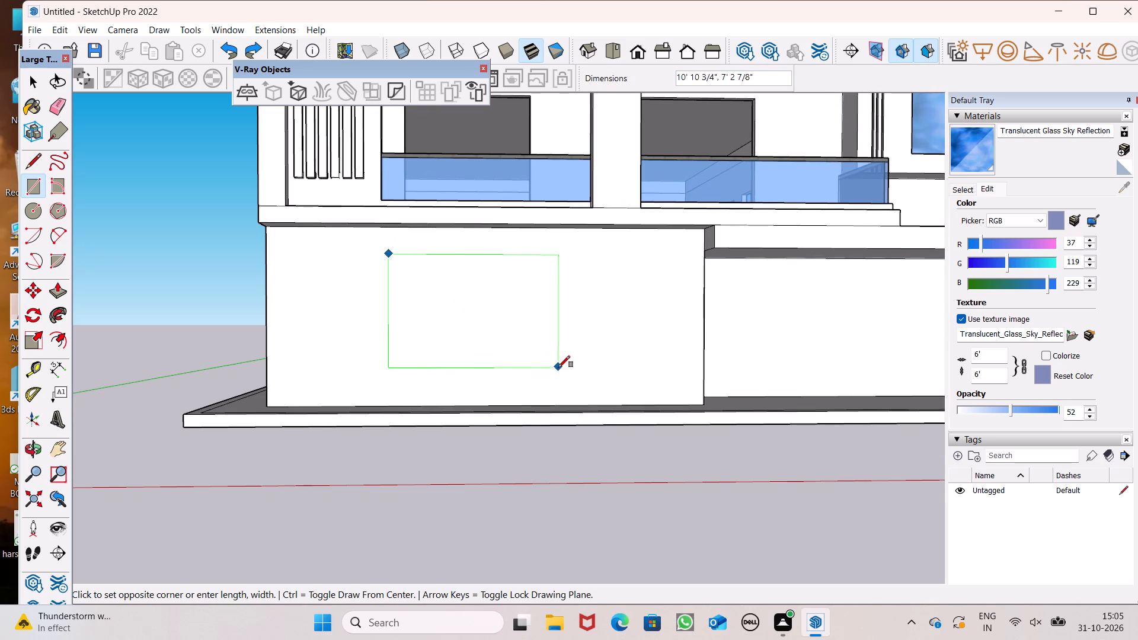
{"action": "left_click", "coordinate": [556, 364]}
{"action": "key", "text": "space"}
{"action": "scroll", "coordinate": [408, 257], "scroll_direction": "down", "scroll_amount": 6}
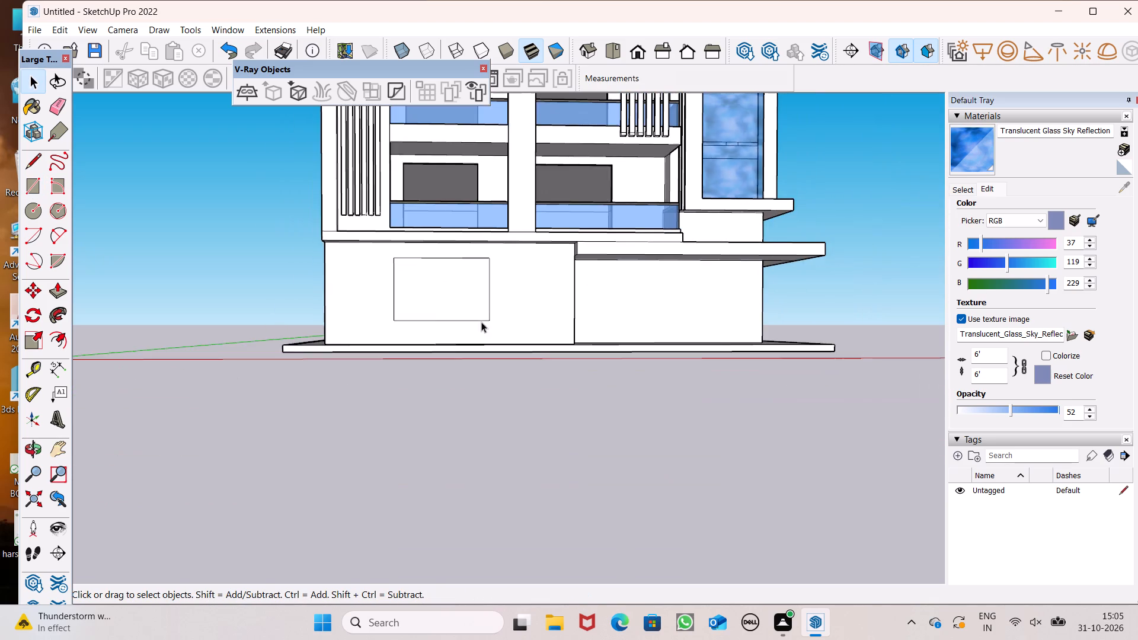
{"action": "scroll", "coordinate": [418, 283], "scroll_direction": "down", "scroll_amount": 3}
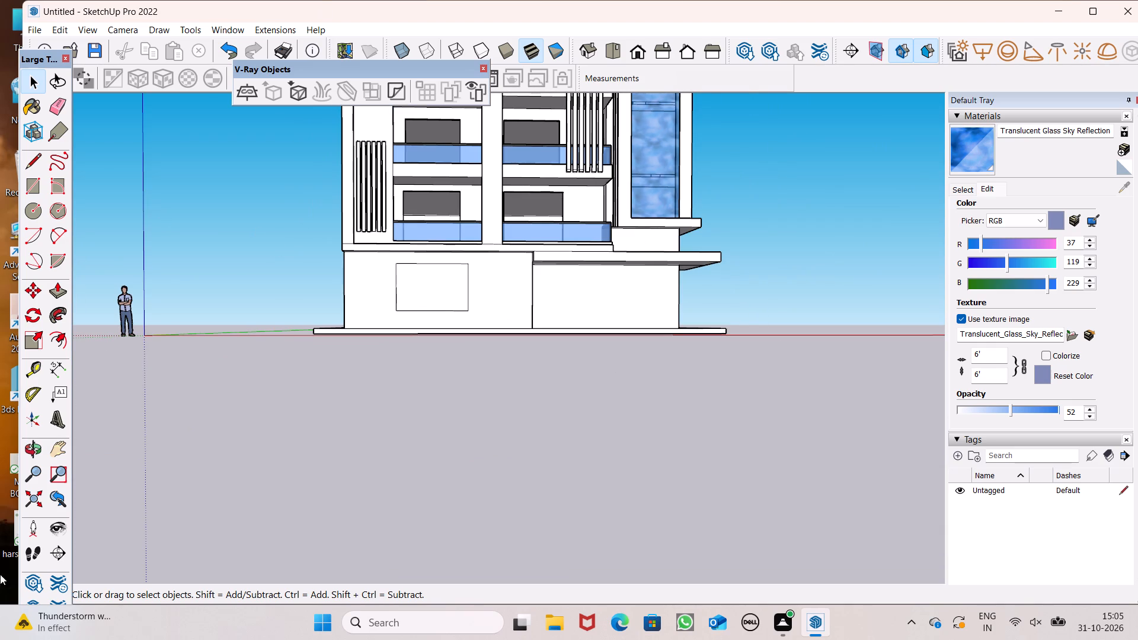
Draw a door rectangle about 6' 3" wide and 8' 5" high on the recessed ground-floor wall, starting at its base edge.
{"action": "left_click", "coordinate": [28, 190]}
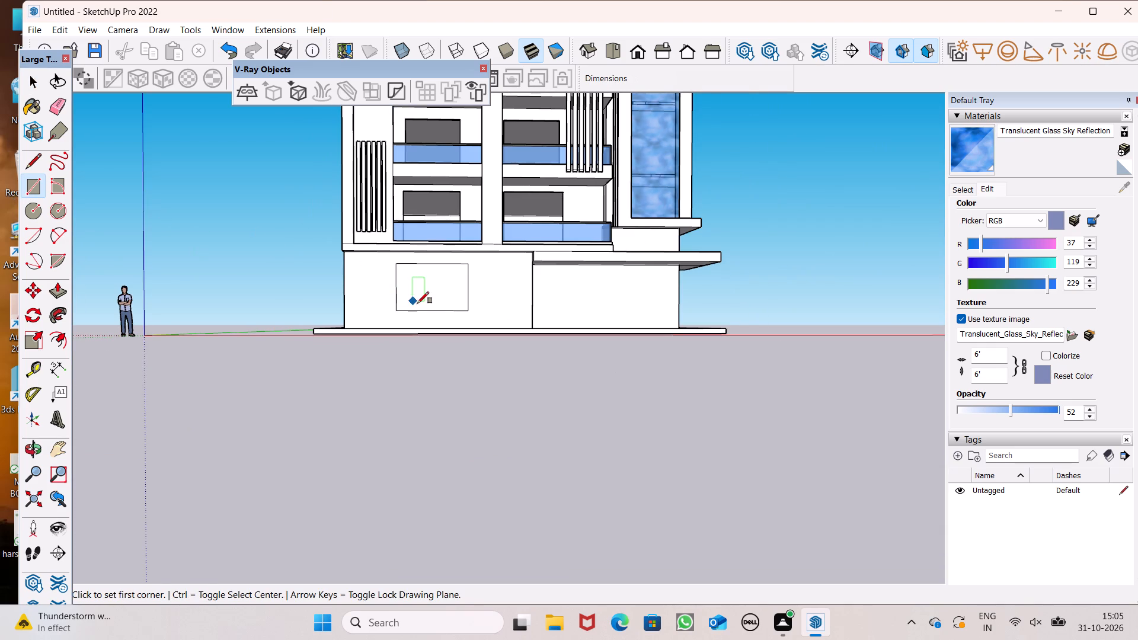
{"action": "middle_click_drag", "start_coordinate": [456, 364], "coordinate": [463, 388]}
{"action": "scroll", "coordinate": [594, 309], "scroll_direction": "up", "scroll_amount": 5}
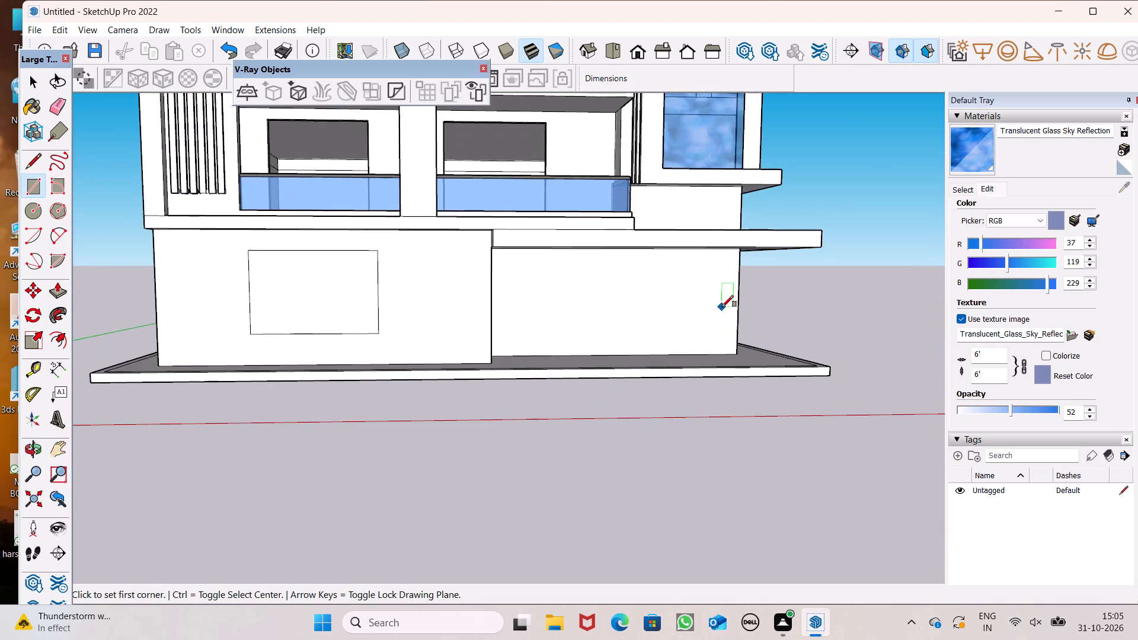
{"action": "middle_click_drag", "start_coordinate": [726, 303], "coordinate": [691, 277]}
{"action": "scroll", "coordinate": [532, 303], "scroll_direction": "up", "scroll_amount": 6}
{"action": "middle_click_drag", "start_coordinate": [523, 367], "coordinate": [525, 394]}
{"action": "scroll", "coordinate": [524, 388], "scroll_direction": "up", "scroll_amount": 5}
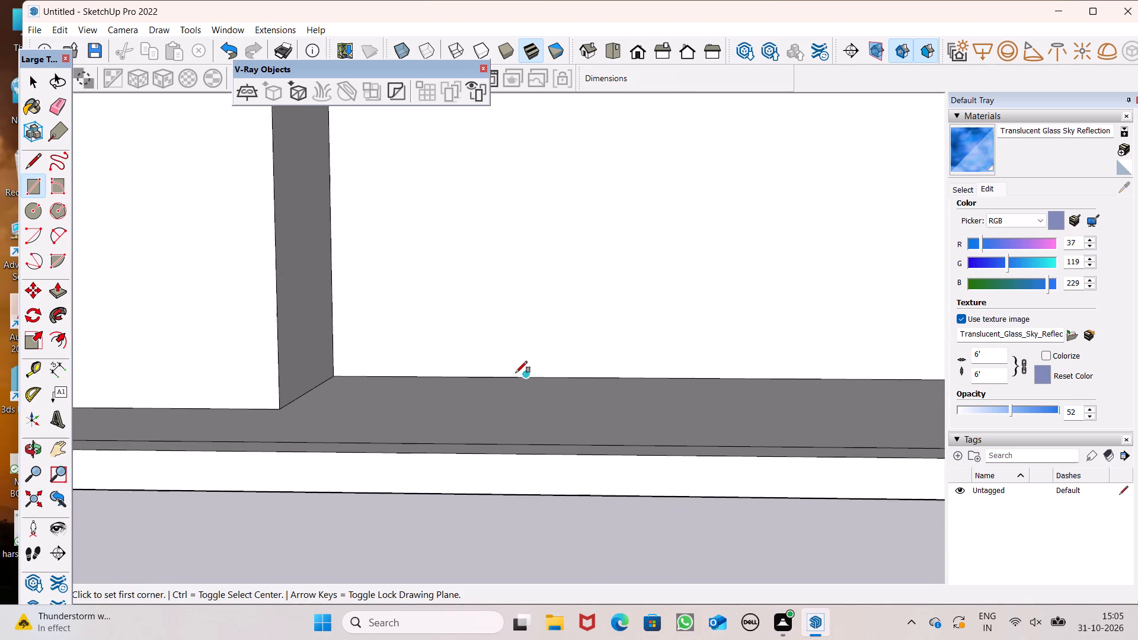
{"action": "left_click", "coordinate": [490, 374]}
{"action": "scroll", "coordinate": [592, 363], "scroll_direction": "down", "scroll_amount": 6}
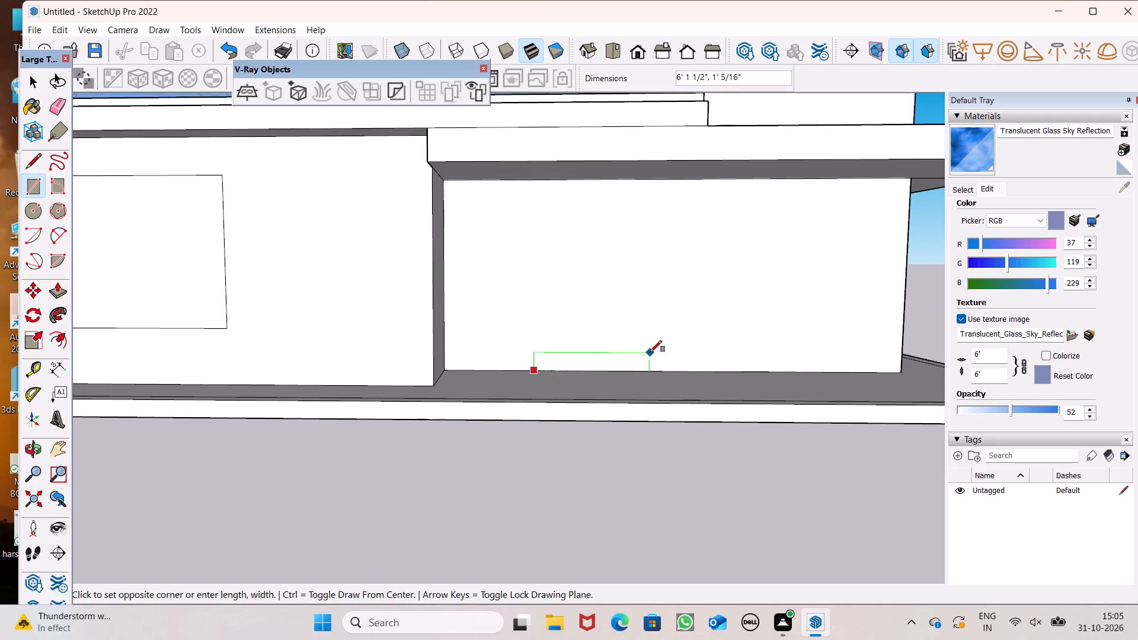
{"action": "left_click", "coordinate": [655, 211]}
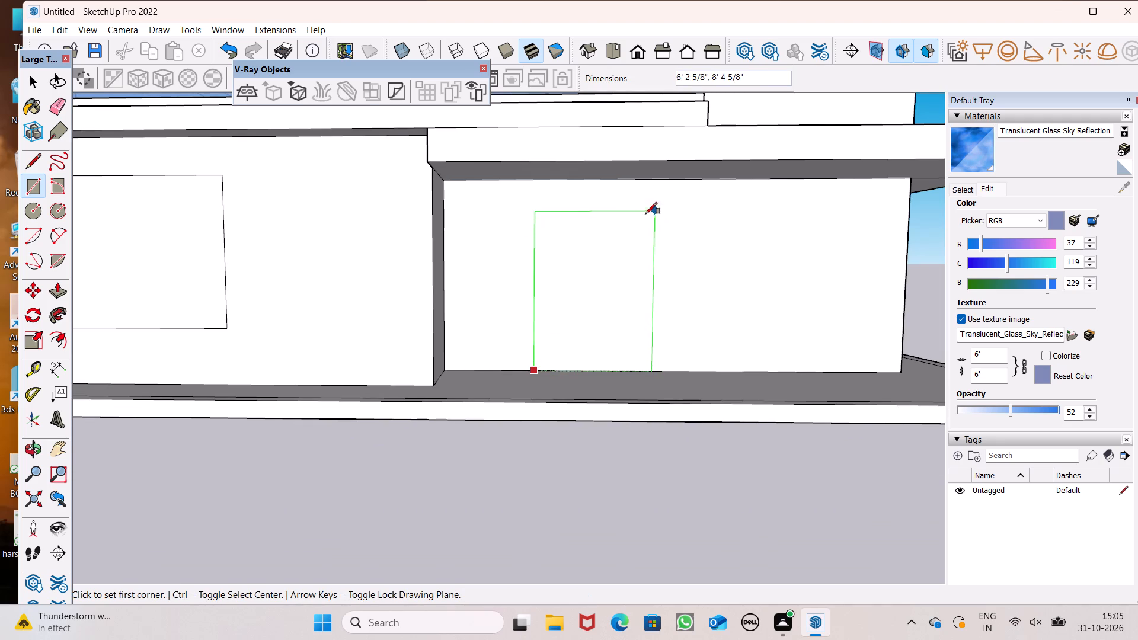
{"action": "scroll", "coordinate": [474, 267], "scroll_direction": "down", "scroll_amount": 6}
{"action": "key", "text": "space"}
Offset the ground-floor window rectangle's outline outward about 6 5/8" for a frame.
{"action": "scroll", "coordinate": [473, 268], "scroll_direction": "down", "scroll_amount": 7}
{"action": "middle_click_drag", "start_coordinate": [505, 315], "coordinate": [606, 376]}
{"action": "scroll", "coordinate": [361, 272], "scroll_direction": "up", "scroll_amount": 3}
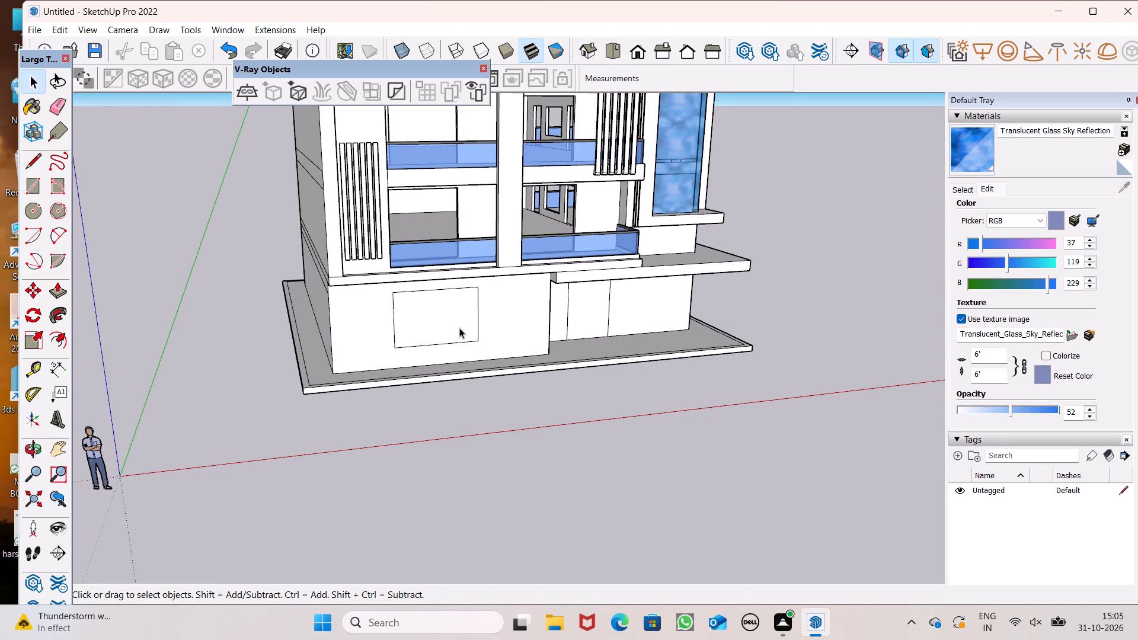
{"action": "middle_click_drag", "start_coordinate": [459, 325], "coordinate": [436, 276]}
{"action": "scroll", "coordinate": [436, 276], "scroll_direction": "up", "scroll_amount": 7}
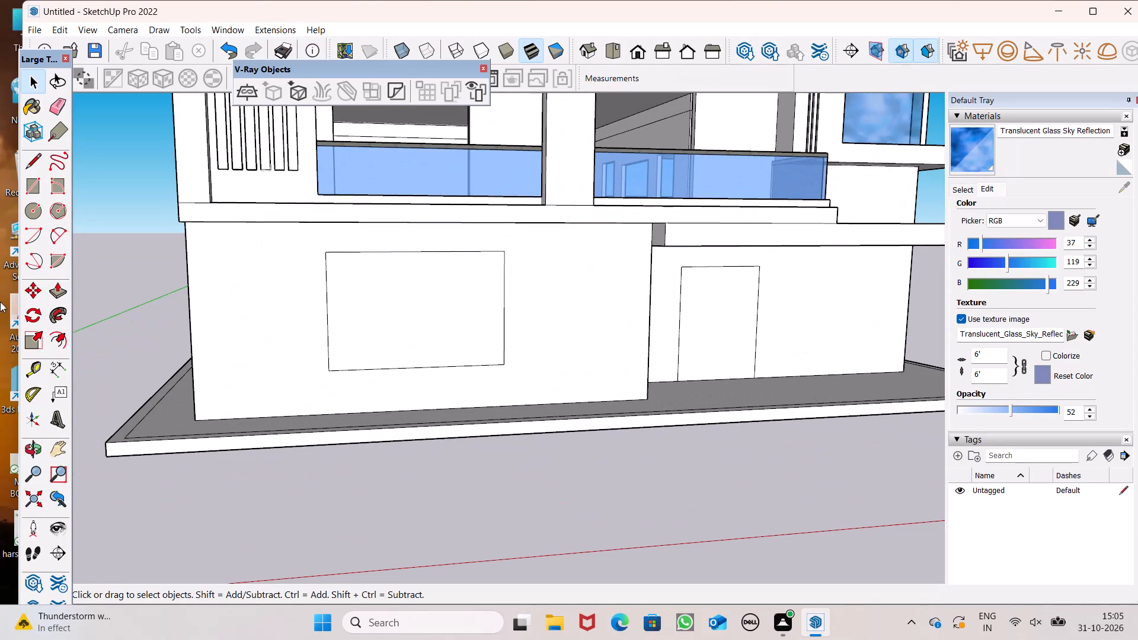
{"action": "left_click", "coordinate": [52, 341]}
{"action": "scroll", "coordinate": [378, 277], "scroll_direction": "up", "scroll_amount": 4}
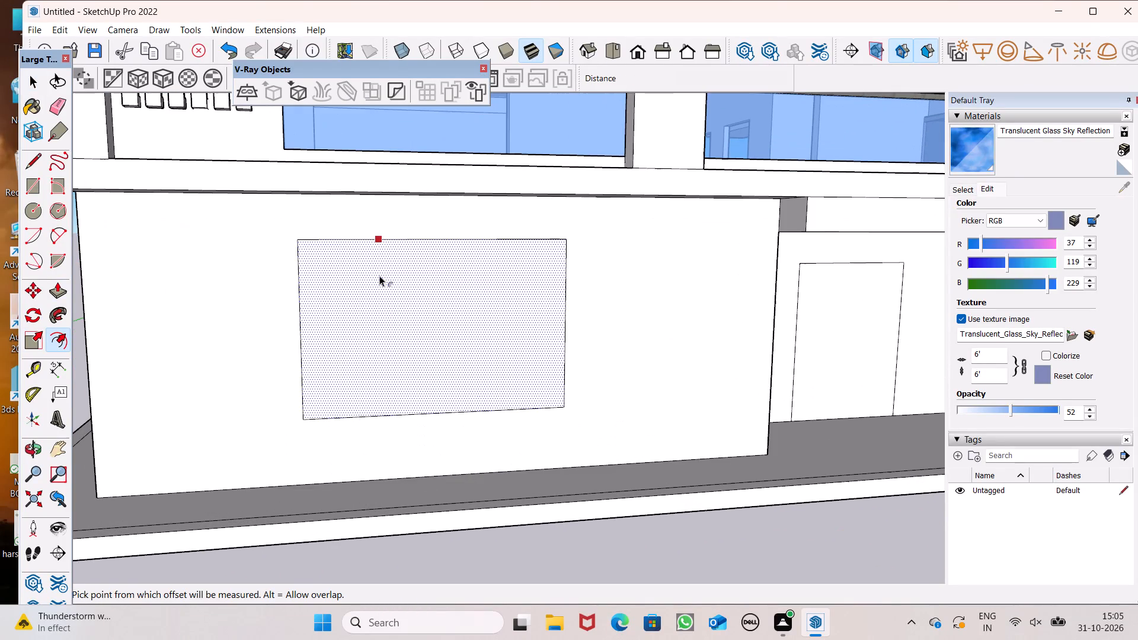
{"action": "left_click_drag", "start_coordinate": [379, 276], "coordinate": [375, 225]}
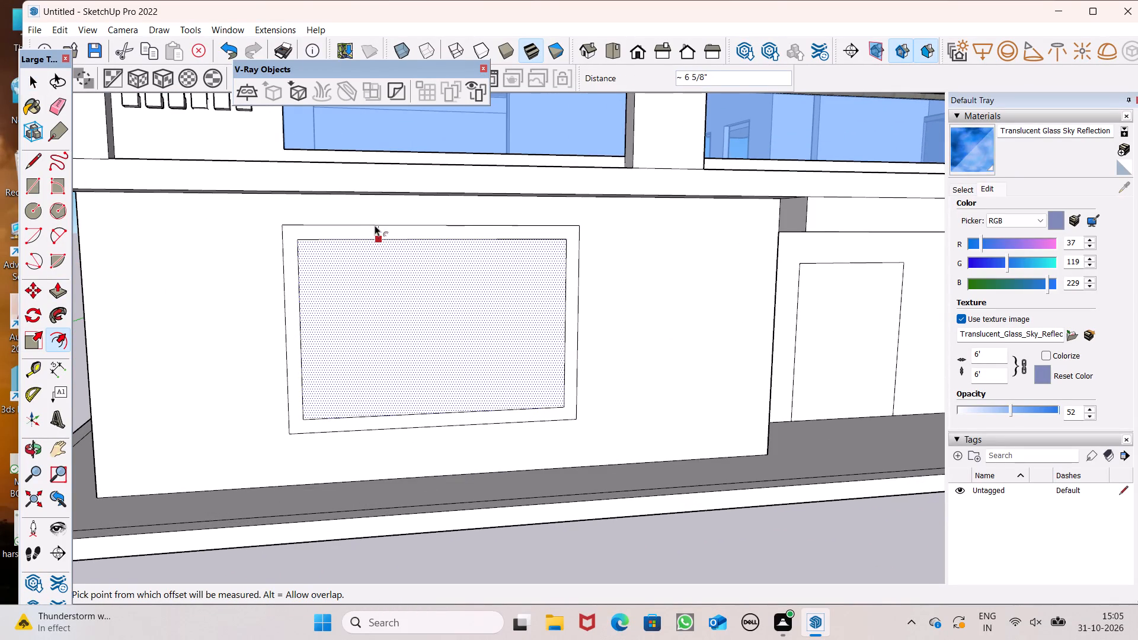
Set the offset distance of the ground-floor window's frame outline to 4".
{"action": "key", "text": "4"}
{"action": "key", "text": "shift+quotedbl"}
{"action": "key", "text": "Return"}
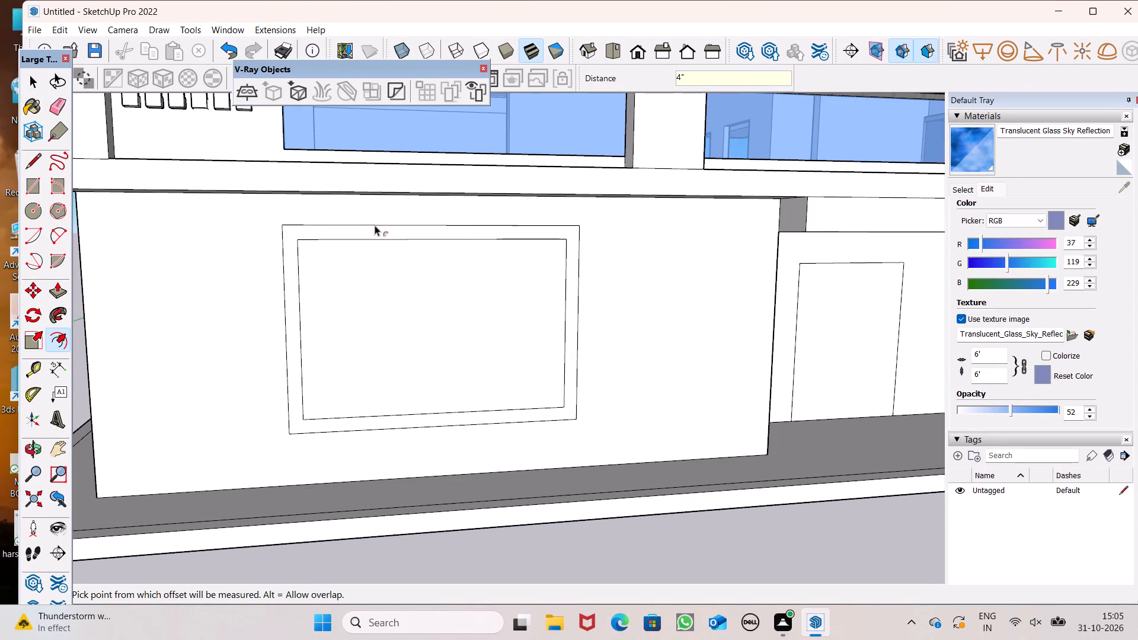
{"action": "key", "text": "space"}
{"action": "scroll", "coordinate": [286, 317], "scroll_direction": "down", "scroll_amount": 5}
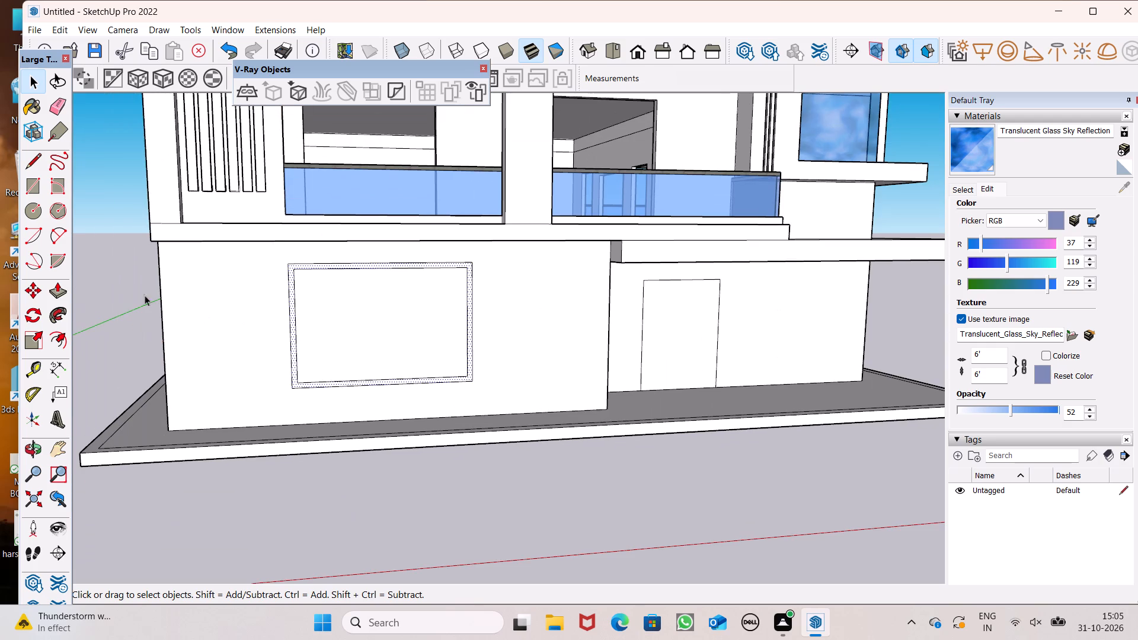
{"action": "left_click", "coordinate": [132, 288]}
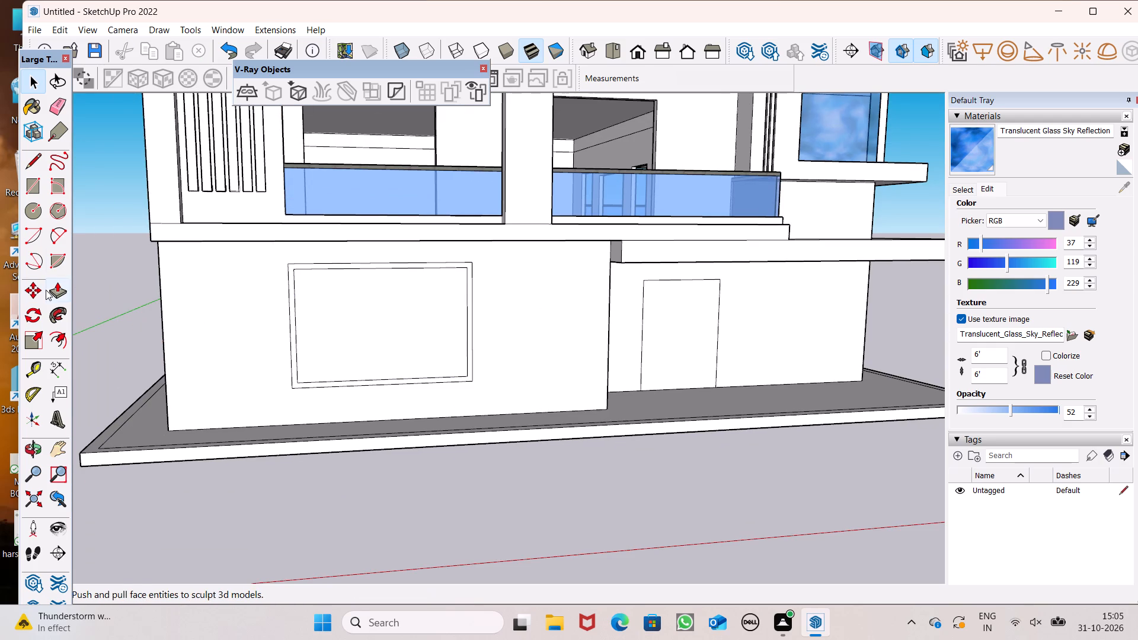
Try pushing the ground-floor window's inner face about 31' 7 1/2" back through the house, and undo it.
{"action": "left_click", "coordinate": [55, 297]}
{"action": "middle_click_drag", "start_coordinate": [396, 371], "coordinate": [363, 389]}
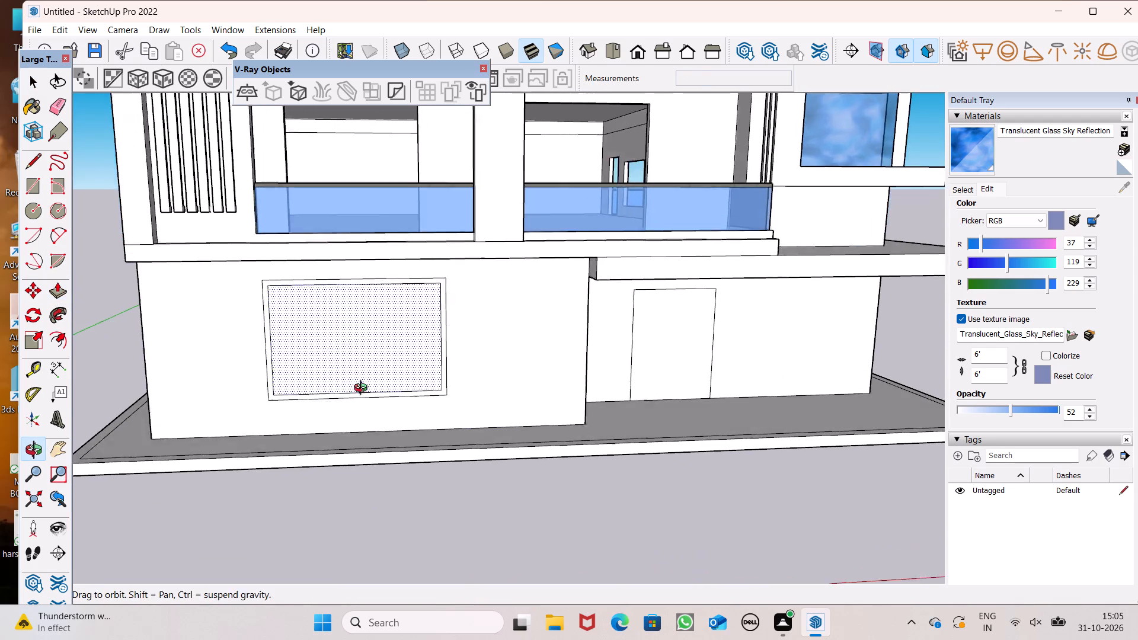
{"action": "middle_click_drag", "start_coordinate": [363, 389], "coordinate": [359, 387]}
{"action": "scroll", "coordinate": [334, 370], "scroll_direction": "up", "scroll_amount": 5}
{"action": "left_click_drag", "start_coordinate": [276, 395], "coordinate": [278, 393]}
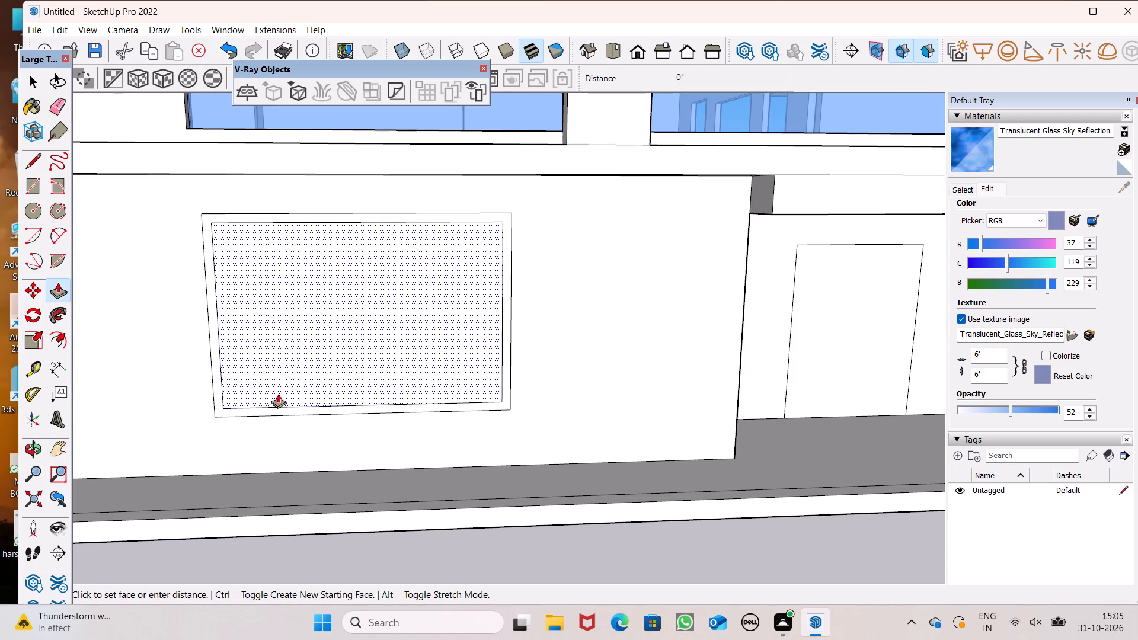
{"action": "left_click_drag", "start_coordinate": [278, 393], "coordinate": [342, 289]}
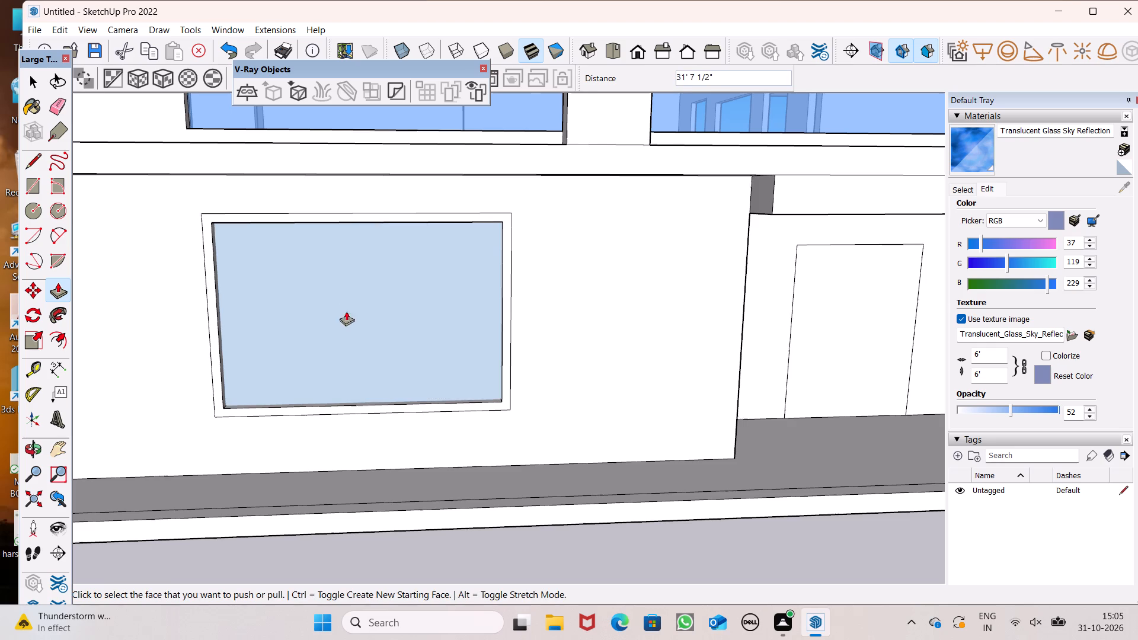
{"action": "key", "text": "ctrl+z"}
Push the ground-floor window's inner face 6" through the wall to cut the opening.
{"action": "scroll", "coordinate": [342, 374], "scroll_direction": "down", "scroll_amount": 4}
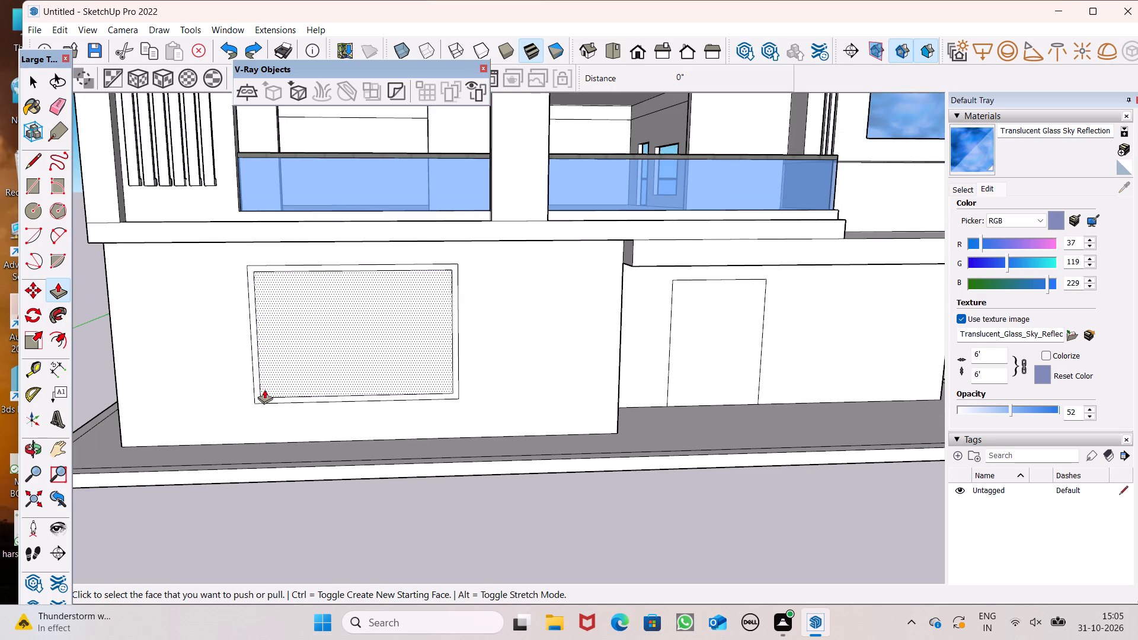
{"action": "left_click_drag", "start_coordinate": [264, 386], "coordinate": [367, 337]}
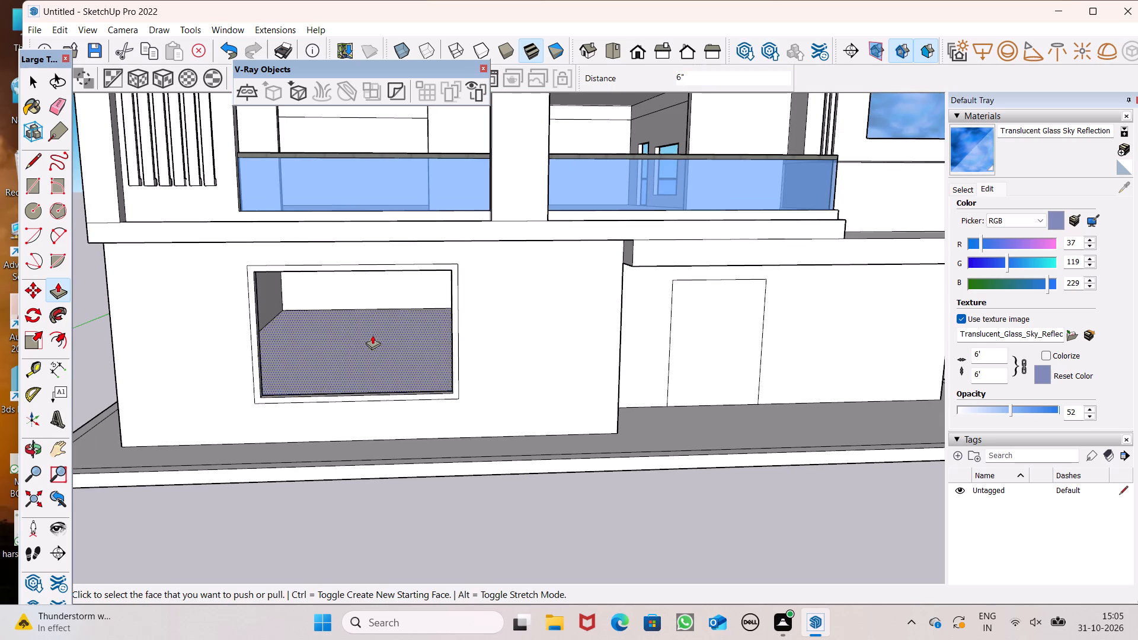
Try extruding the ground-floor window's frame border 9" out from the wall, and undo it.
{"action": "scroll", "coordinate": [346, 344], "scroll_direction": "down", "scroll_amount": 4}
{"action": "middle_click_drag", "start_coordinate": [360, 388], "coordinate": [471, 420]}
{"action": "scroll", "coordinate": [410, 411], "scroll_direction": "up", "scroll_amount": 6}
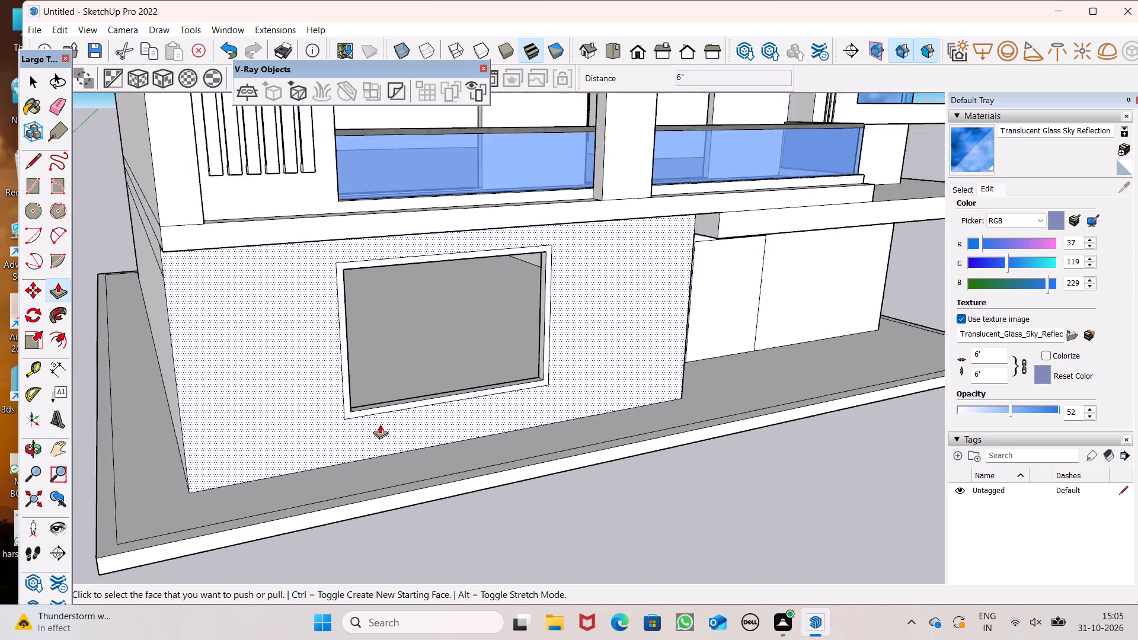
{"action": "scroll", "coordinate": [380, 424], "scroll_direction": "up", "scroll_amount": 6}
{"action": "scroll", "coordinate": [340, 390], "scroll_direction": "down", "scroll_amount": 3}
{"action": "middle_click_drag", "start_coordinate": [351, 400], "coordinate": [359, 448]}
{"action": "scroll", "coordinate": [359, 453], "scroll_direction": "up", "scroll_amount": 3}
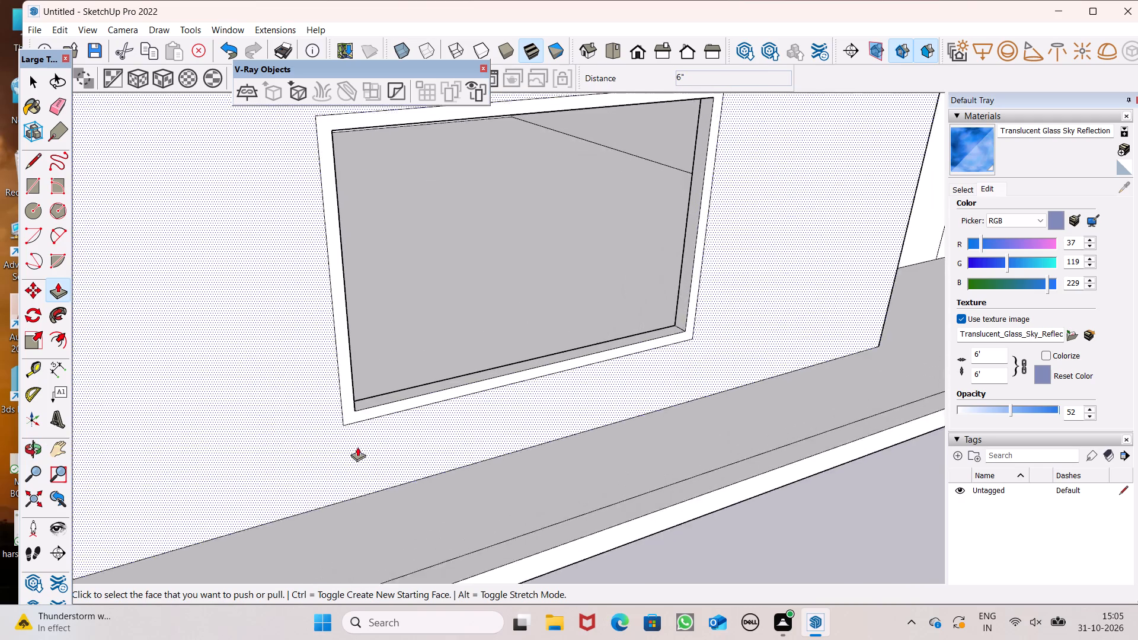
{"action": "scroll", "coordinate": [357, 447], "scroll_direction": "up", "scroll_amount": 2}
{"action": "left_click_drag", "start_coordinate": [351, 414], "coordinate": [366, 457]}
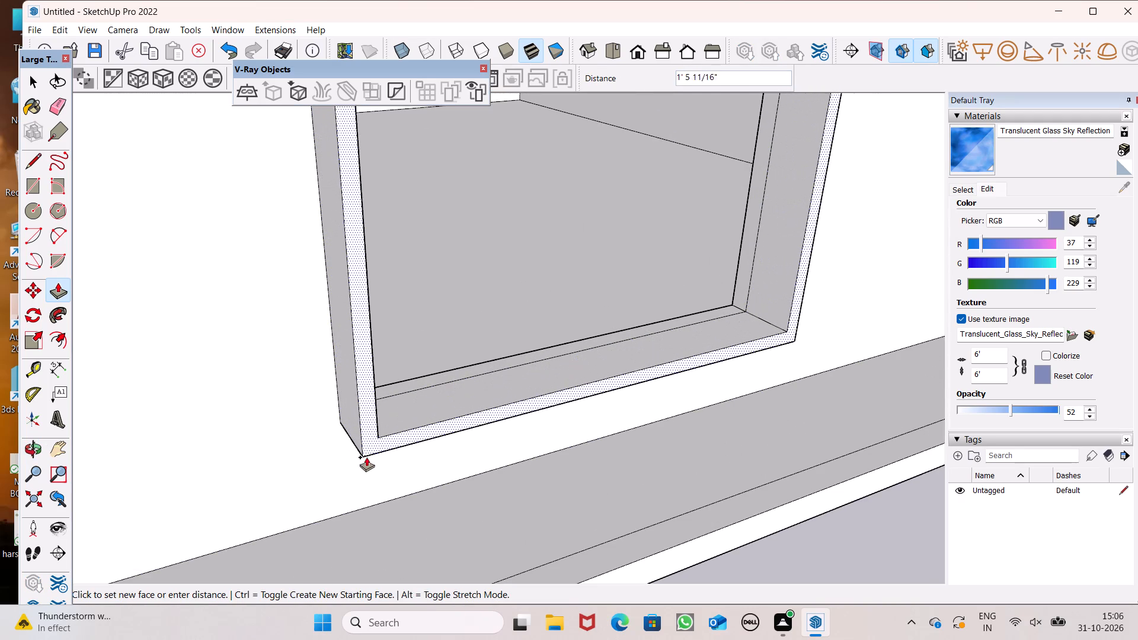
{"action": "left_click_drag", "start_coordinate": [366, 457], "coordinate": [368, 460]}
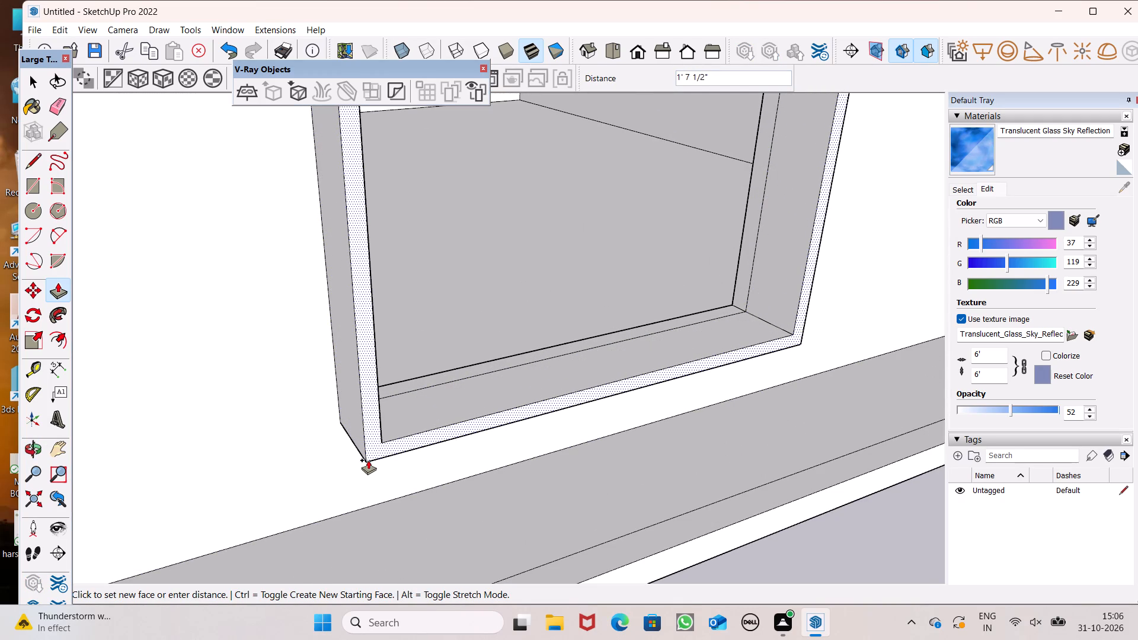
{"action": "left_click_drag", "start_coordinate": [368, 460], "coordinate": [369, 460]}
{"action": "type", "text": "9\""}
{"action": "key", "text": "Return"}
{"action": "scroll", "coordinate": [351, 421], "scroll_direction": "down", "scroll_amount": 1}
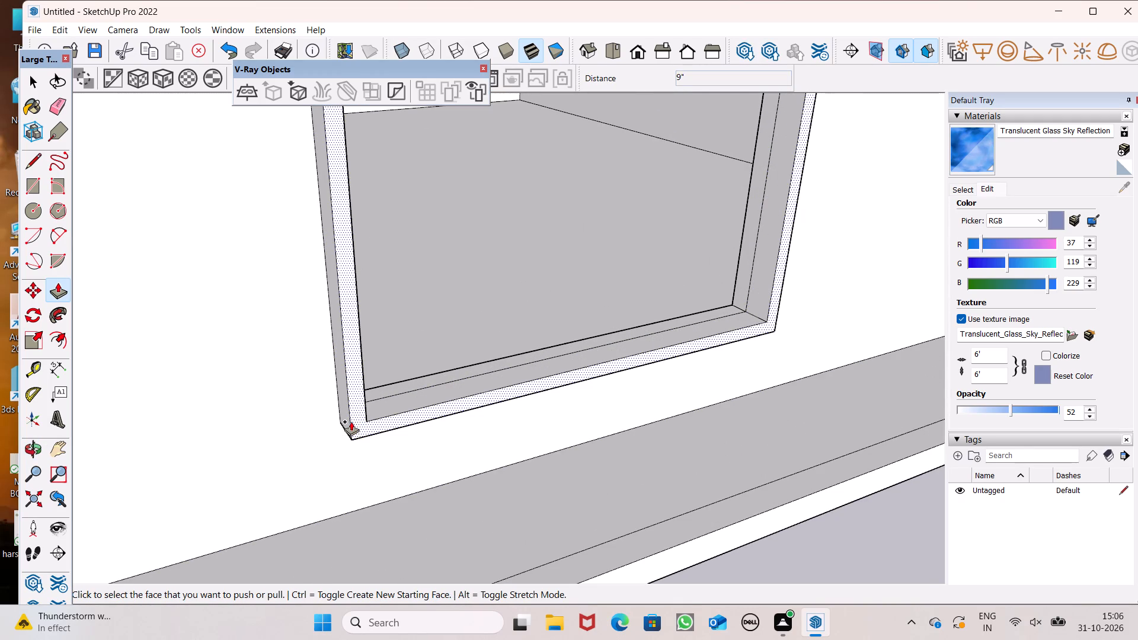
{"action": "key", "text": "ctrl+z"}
Extrude the ground-floor window's frame border 1' out from the wall.
{"action": "left_click_drag", "start_coordinate": [352, 415], "coordinate": [368, 459]}
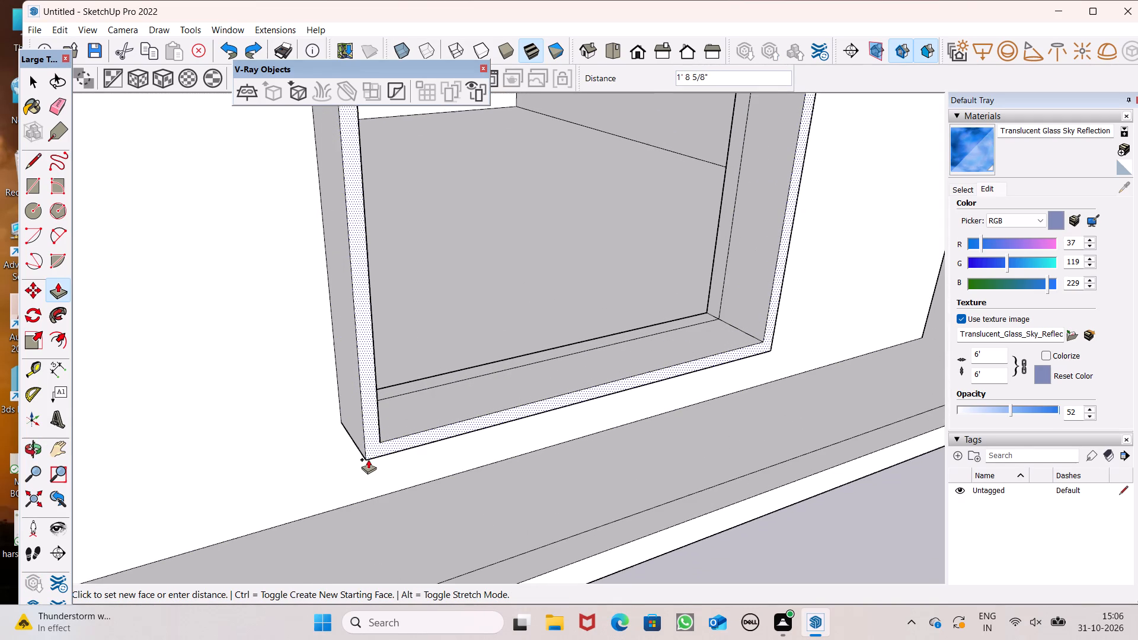
{"action": "left_click_drag", "start_coordinate": [368, 459], "coordinate": [370, 455]}
{"action": "key", "text": "1"}
{"action": "key", "text": "apostrophe"}
{"action": "key", "text": "Return"}
{"action": "scroll", "coordinate": [327, 345], "scroll_direction": "down", "scroll_amount": 6}
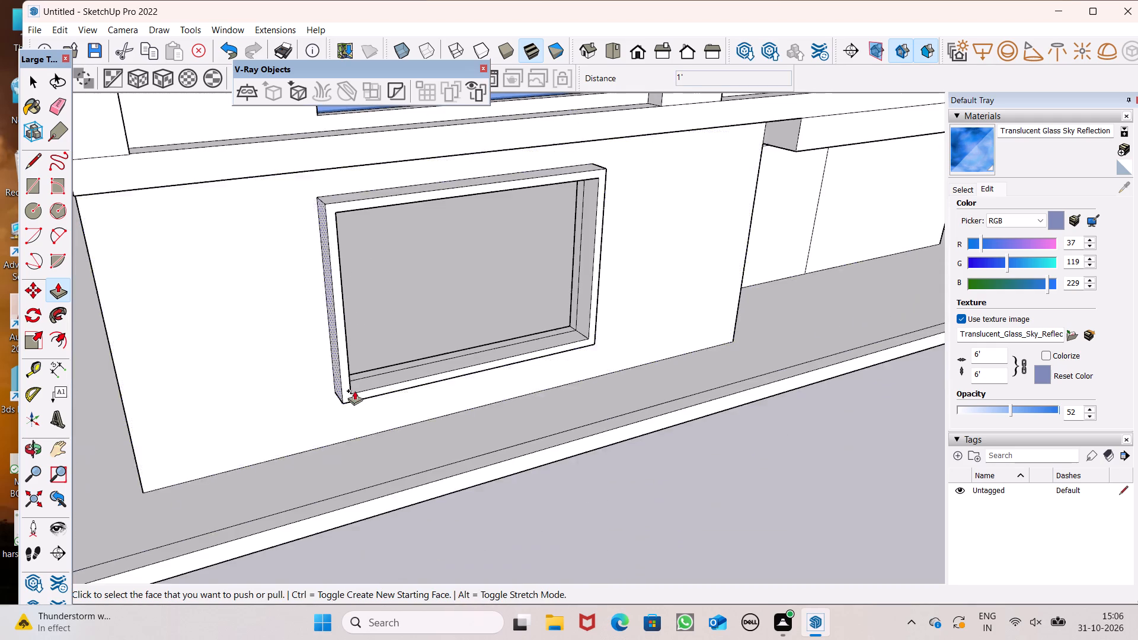
{"action": "middle_click_drag", "start_coordinate": [395, 395], "coordinate": [409, 373]}
{"action": "scroll", "coordinate": [175, 316], "scroll_direction": "down", "scroll_amount": 6}
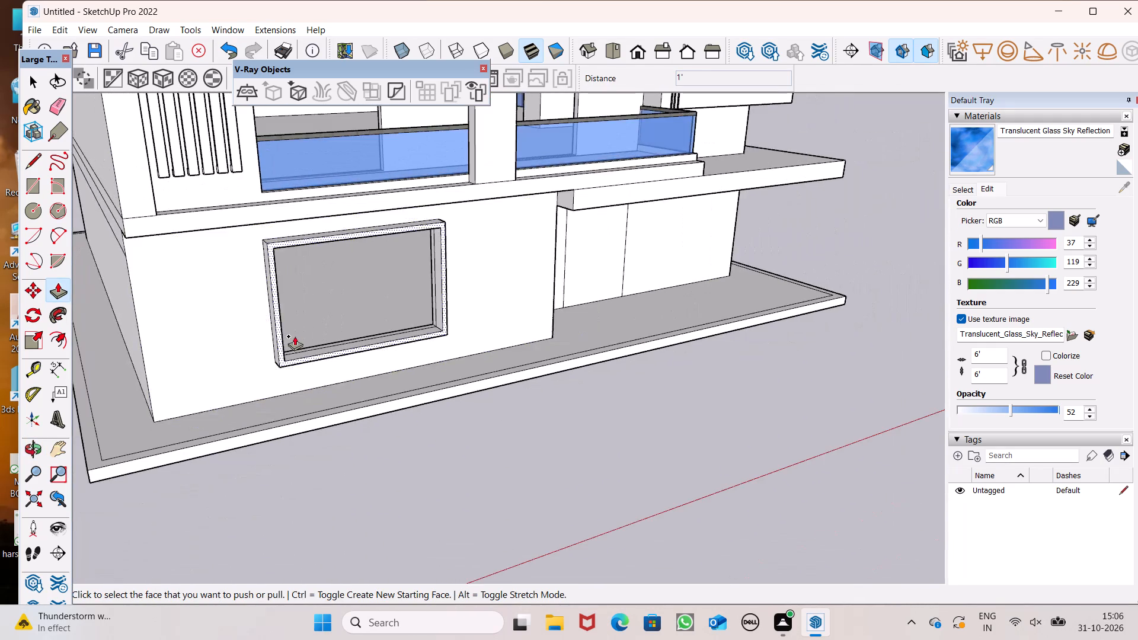
{"action": "scroll", "coordinate": [295, 337], "scroll_direction": "down", "scroll_amount": 4}
{"action": "middle_click_drag", "start_coordinate": [484, 402], "coordinate": [311, 435]}
{"action": "key", "text": "space"}
Push the door rectangle on the recessed ground-floor wall in 6" to cut the doorway.
{"action": "scroll", "coordinate": [414, 449], "scroll_direction": "down", "scroll_amount": 5}
{"action": "middle_click_drag", "start_coordinate": [355, 387], "coordinate": [303, 369]}
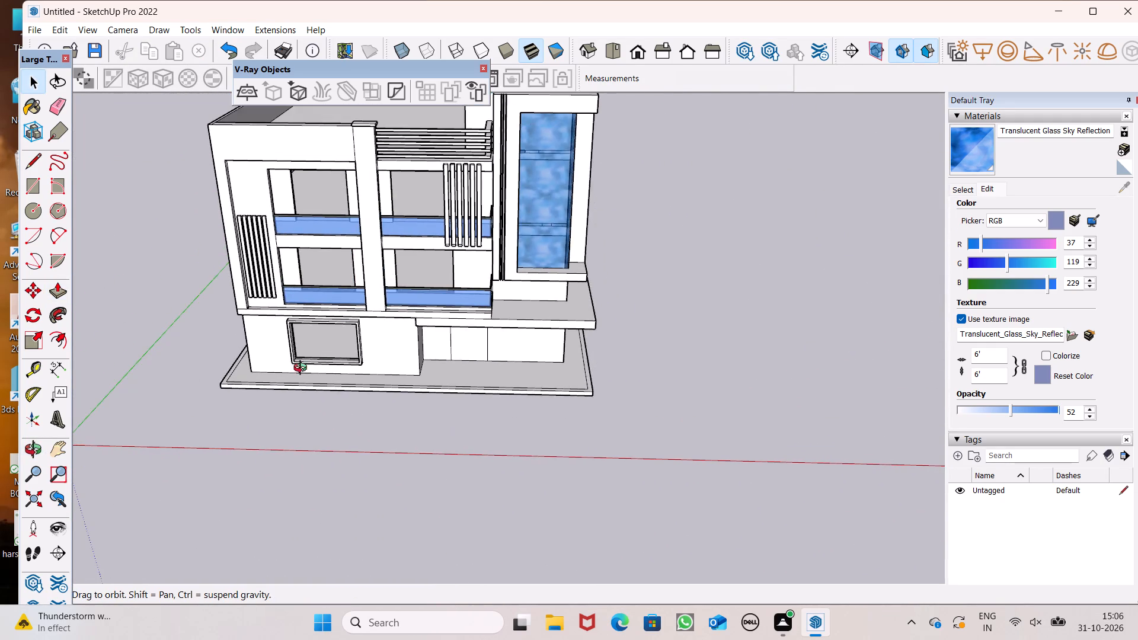
{"action": "middle_click_drag", "start_coordinate": [303, 369], "coordinate": [417, 306]}
{"action": "scroll", "coordinate": [618, 306], "scroll_direction": "up", "scroll_amount": 4}
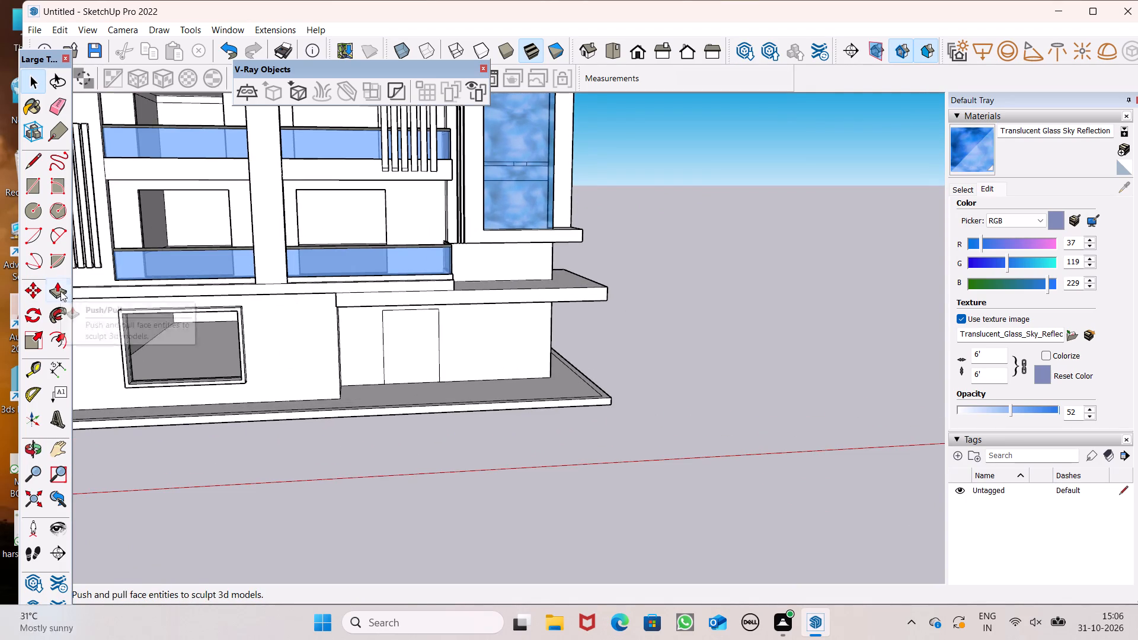
{"action": "left_click", "coordinate": [60, 291]}
{"action": "scroll", "coordinate": [382, 370], "scroll_direction": "up", "scroll_amount": 8}
{"action": "left_click_drag", "start_coordinate": [410, 395], "coordinate": [410, 365]}
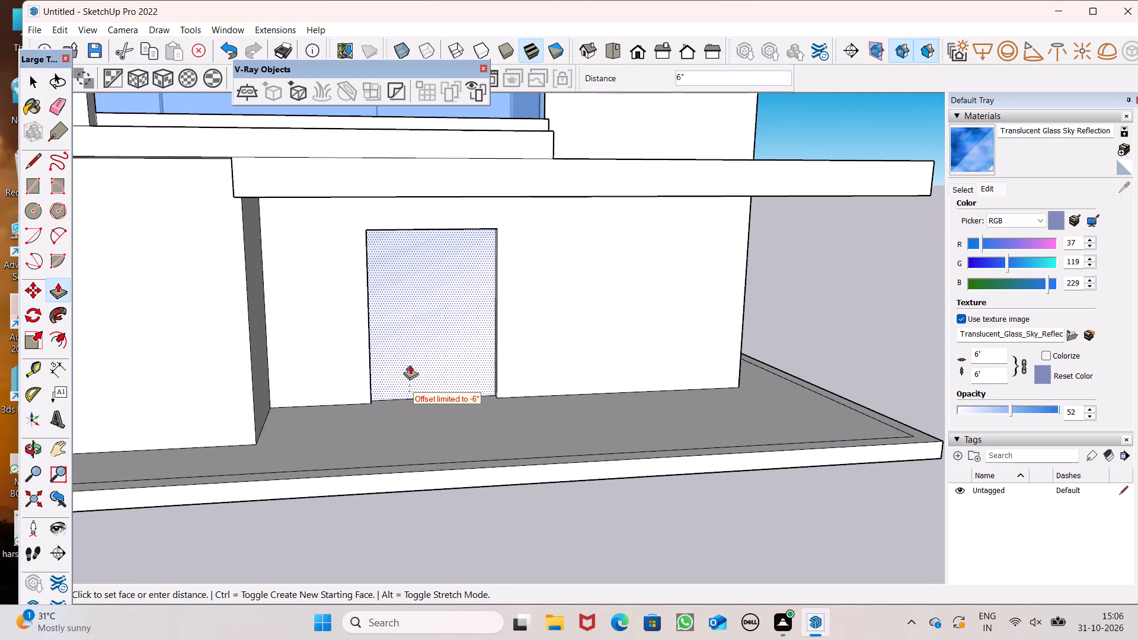
{"action": "left_click_drag", "start_coordinate": [410, 365], "coordinate": [410, 354]}
{"action": "scroll", "coordinate": [410, 348], "scroll_direction": "down", "scroll_amount": 5}
{"action": "key", "text": "space"}
Examine the house from the front and side, including the new ground-floor openings and the side elevation.
{"action": "scroll", "coordinate": [528, 360], "scroll_direction": "down", "scroll_amount": 4}
{"action": "middle_click_drag", "start_coordinate": [526, 356], "coordinate": [521, 355]}
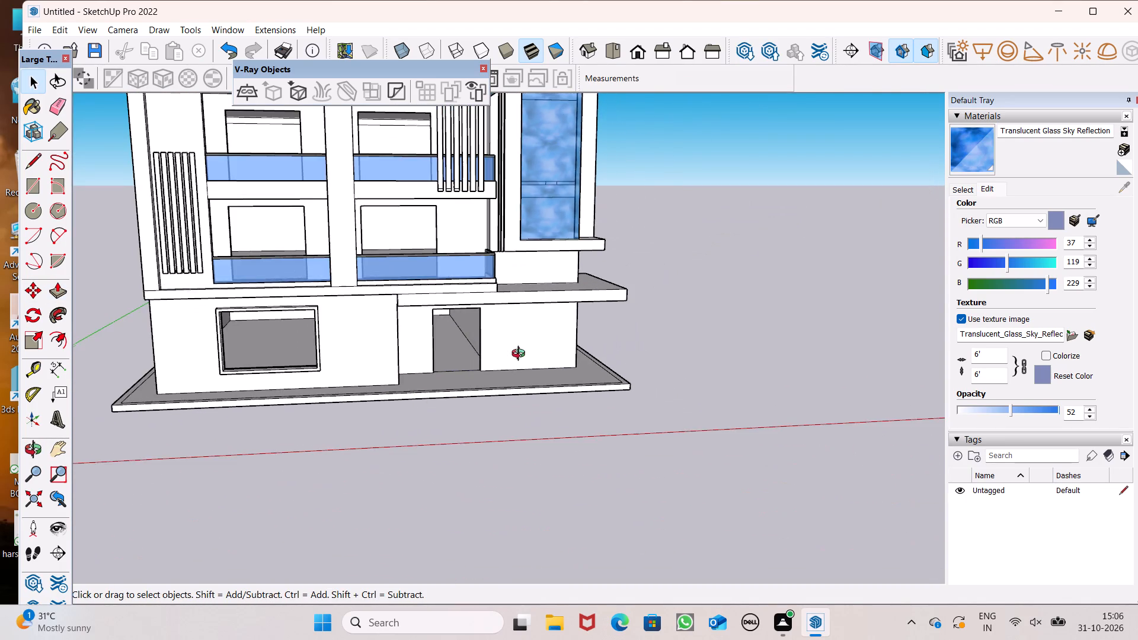
{"action": "middle_click_drag", "start_coordinate": [521, 355], "coordinate": [567, 391]}
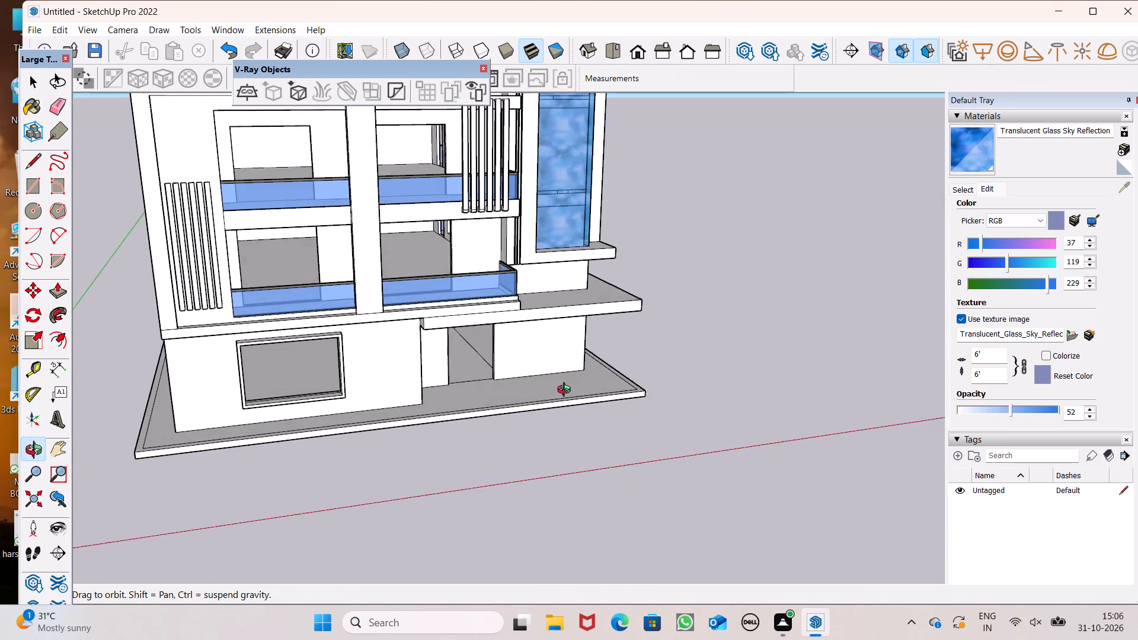
{"action": "middle_click_drag", "start_coordinate": [567, 391], "coordinate": [567, 392]}
{"action": "scroll", "coordinate": [525, 352], "scroll_direction": "down", "scroll_amount": 3}
{"action": "middle_click_drag", "start_coordinate": [504, 361], "coordinate": [446, 397]}
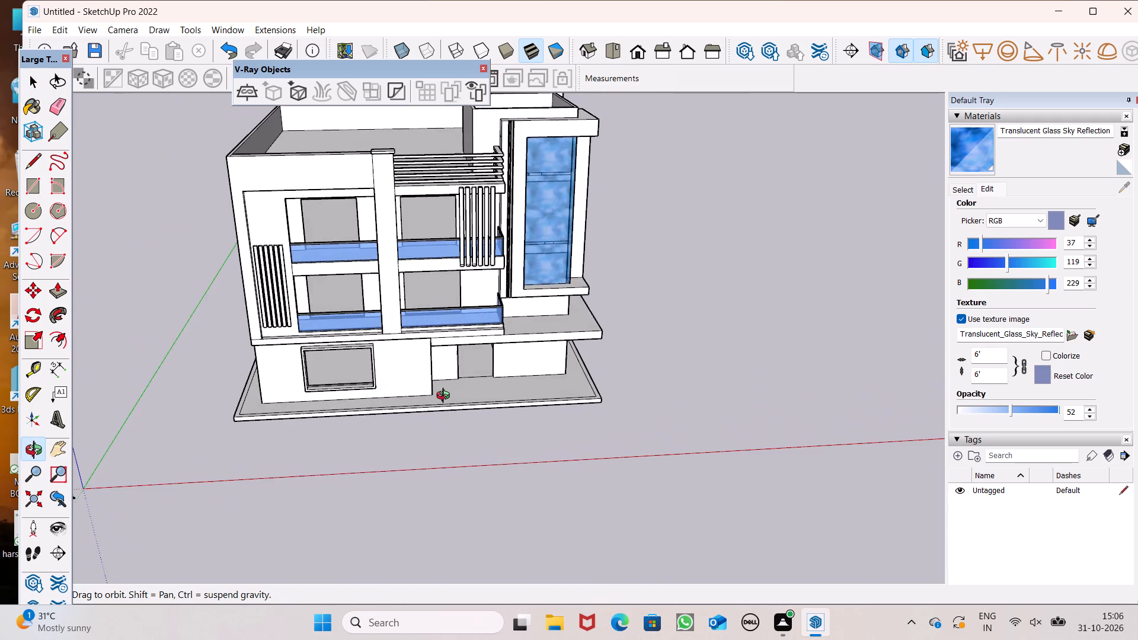
{"action": "middle_click_drag", "start_coordinate": [446, 397], "coordinate": [367, 357]}
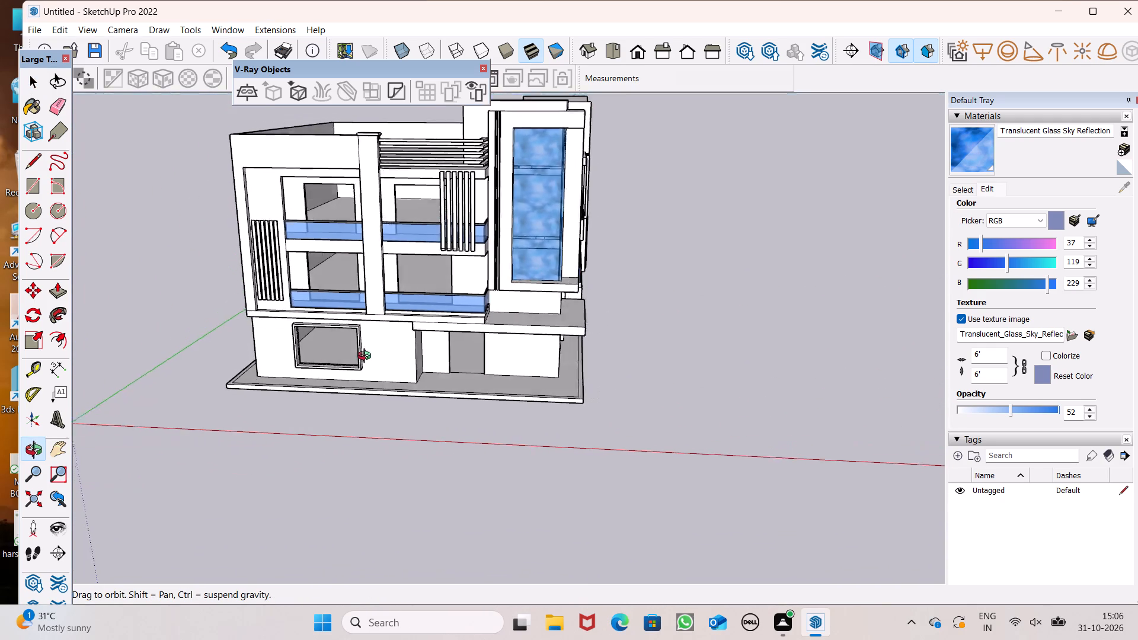
{"action": "middle_click_drag", "start_coordinate": [367, 357], "coordinate": [356, 354]}
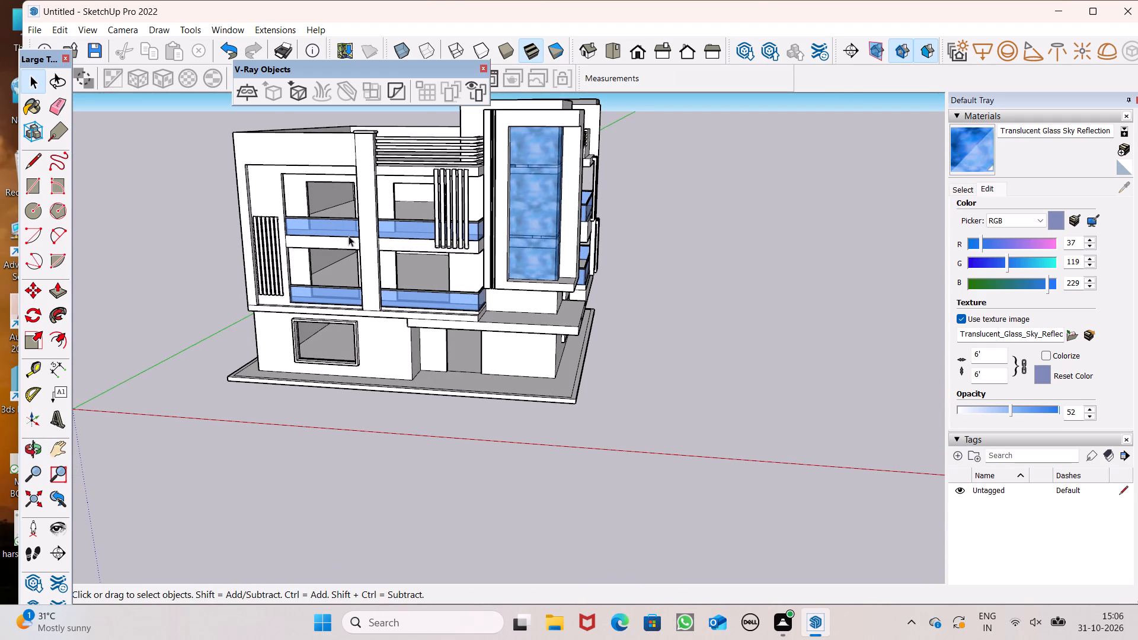
{"action": "middle_click_drag", "start_coordinate": [349, 235], "coordinate": [4, 235]}
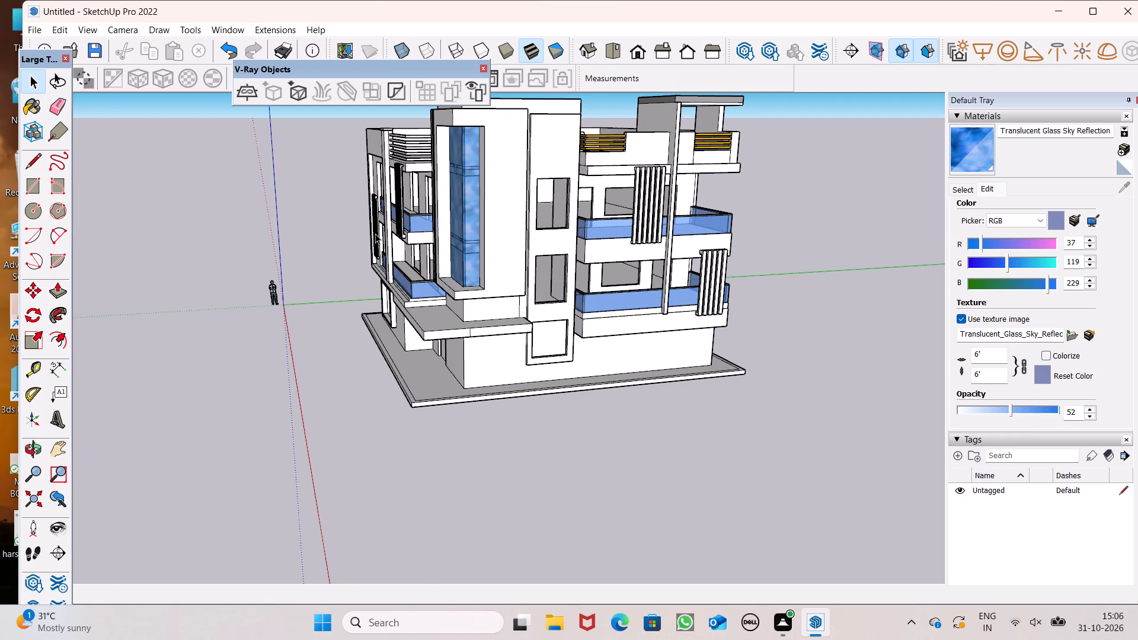
{"action": "scroll", "coordinate": [221, 155], "scroll_direction": "down", "scroll_amount": 3}
{"action": "middle_click_drag", "start_coordinate": [277, 251], "coordinate": [564, 252]}
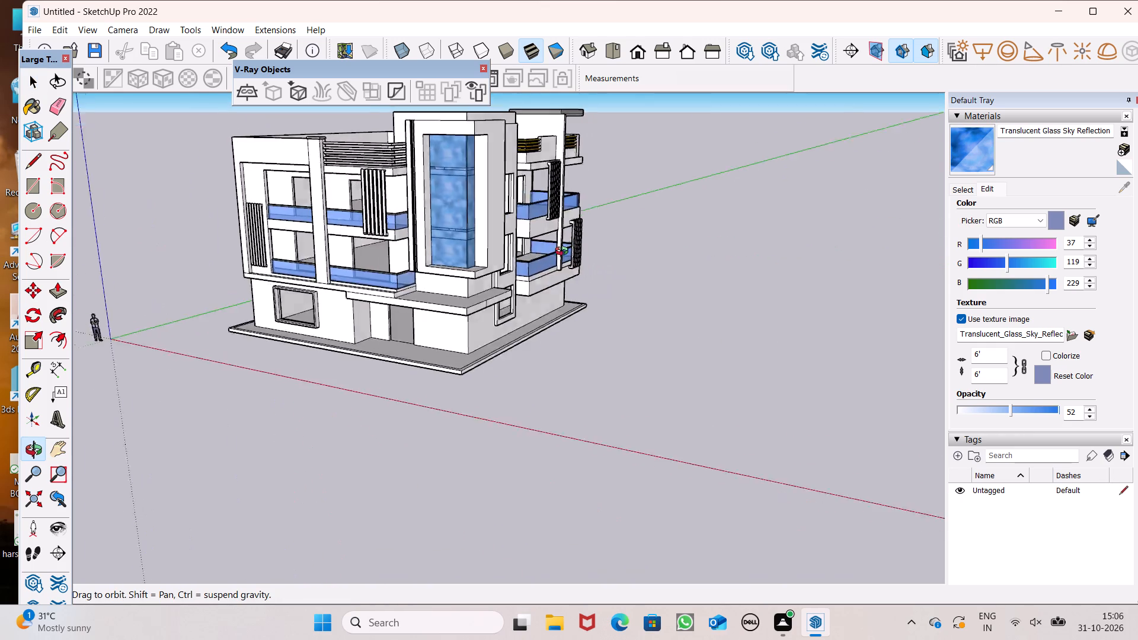
{"action": "middle_click_drag", "start_coordinate": [564, 252], "coordinate": [701, 257]}
Draw three freestanding upright rectangles beside the house, about 10' 7" by 12', 4' 10" by 10' 5", and 4' 8" by 6' 1".
{"action": "left_click", "coordinate": [33, 188]}
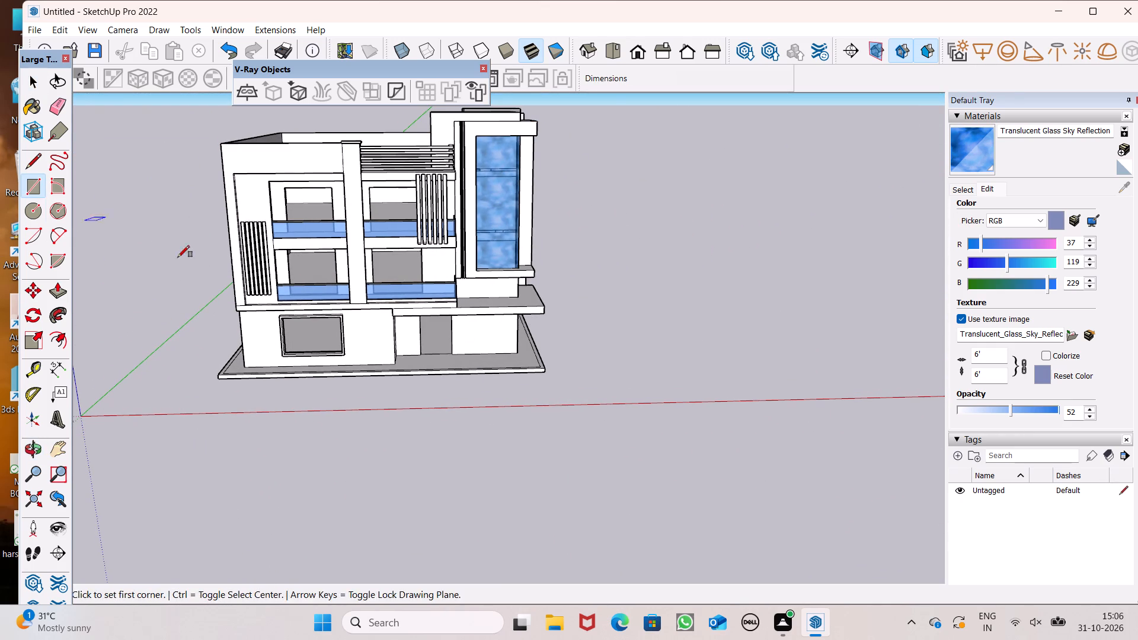
{"action": "middle_click_drag", "start_coordinate": [670, 382], "coordinate": [659, 337]}
{"action": "left_click_drag", "start_coordinate": [608, 257], "coordinate": [608, 268]}
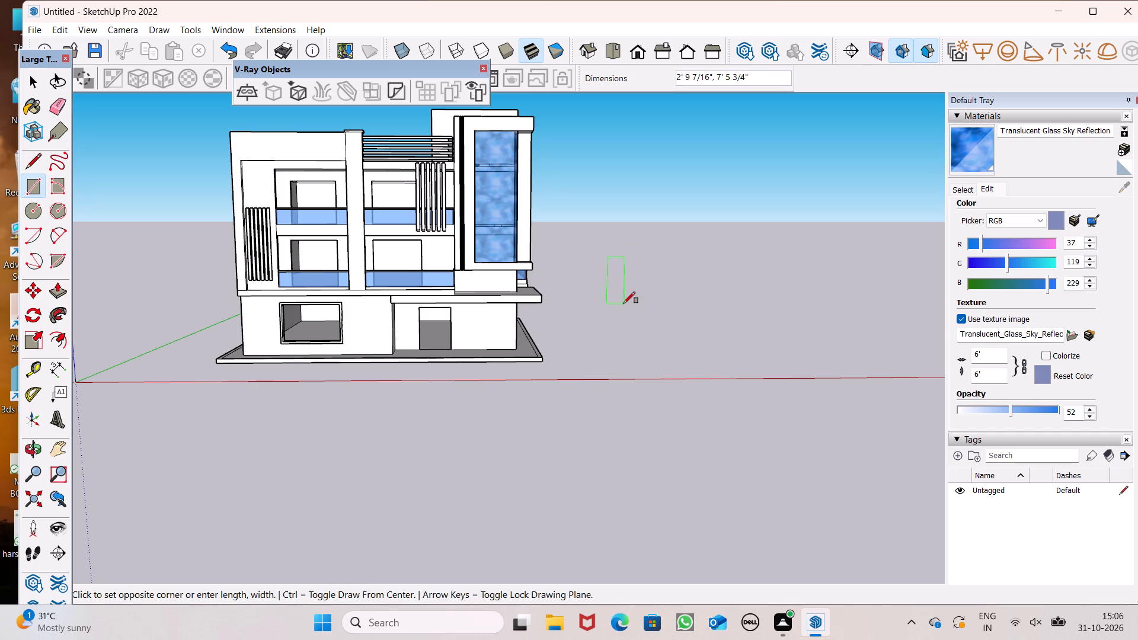
{"action": "left_click", "coordinate": [670, 331]}
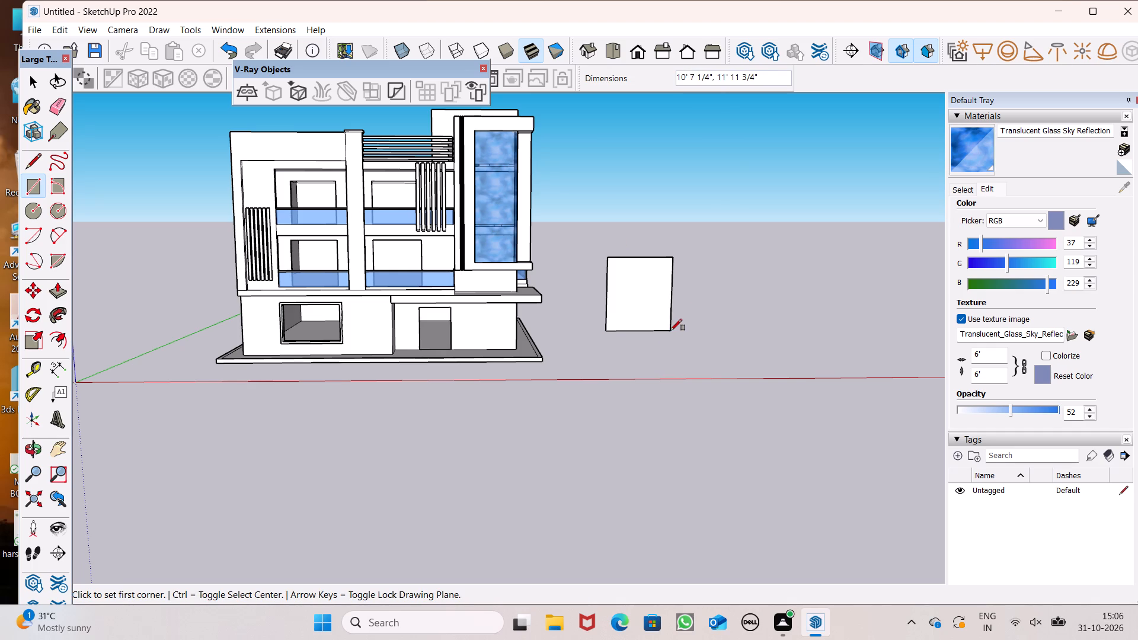
{"action": "scroll", "coordinate": [605, 262], "scroll_direction": "down", "scroll_amount": 2}
{"action": "scroll", "coordinate": [724, 260], "scroll_direction": "up", "scroll_amount": 6}
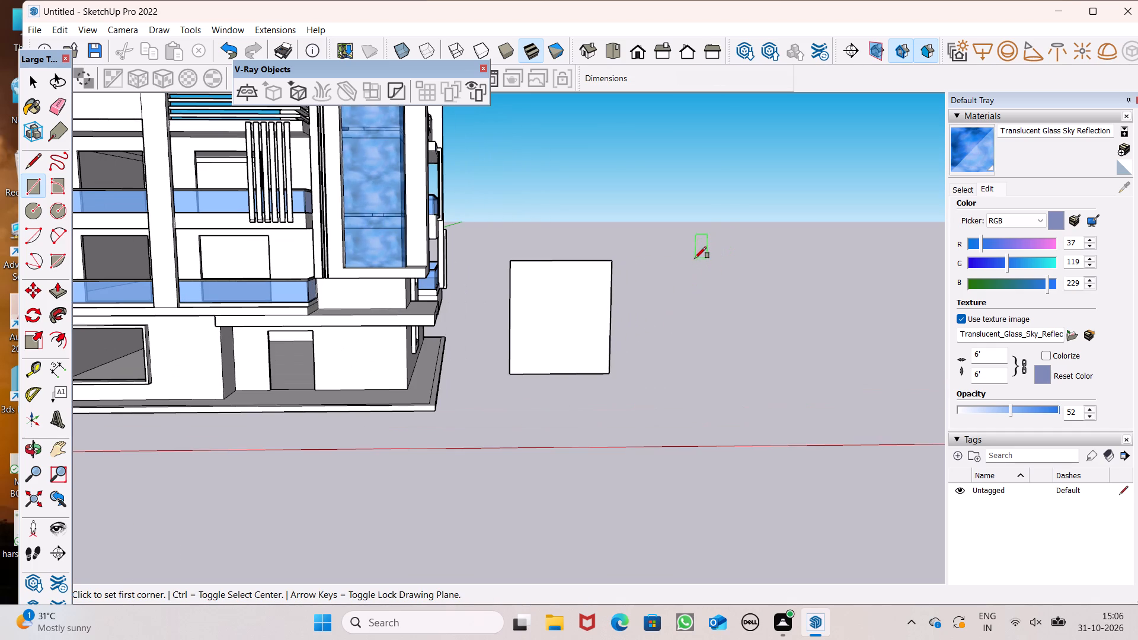
{"action": "left_click", "coordinate": [693, 257]}
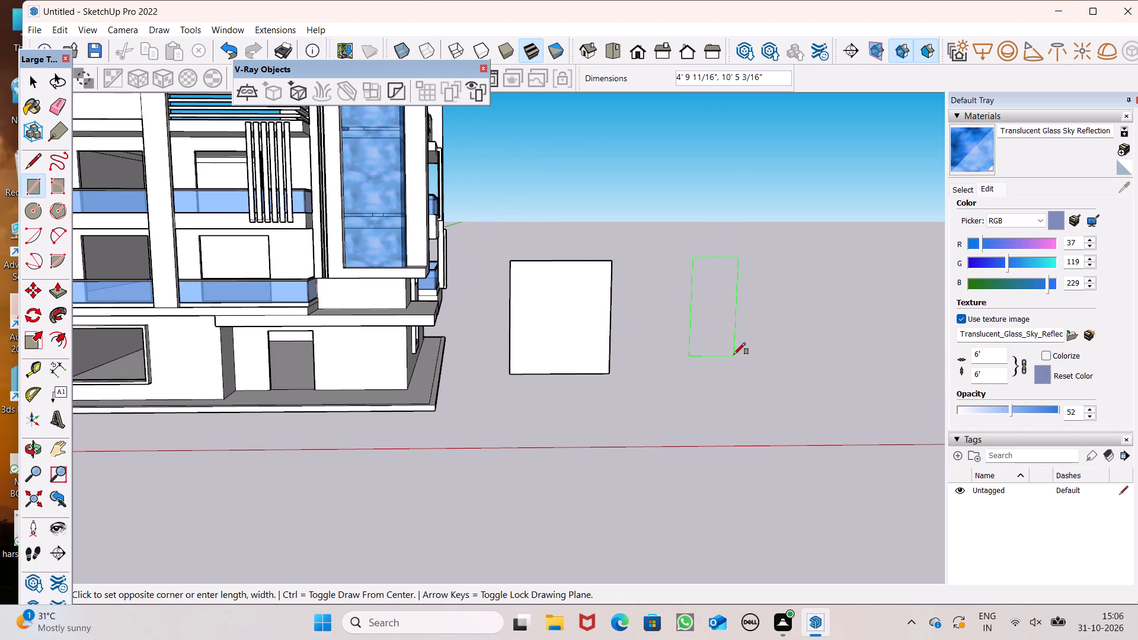
{"action": "left_click", "coordinate": [733, 354]}
{"action": "scroll", "coordinate": [622, 292], "scroll_direction": "down", "scroll_amount": 2}
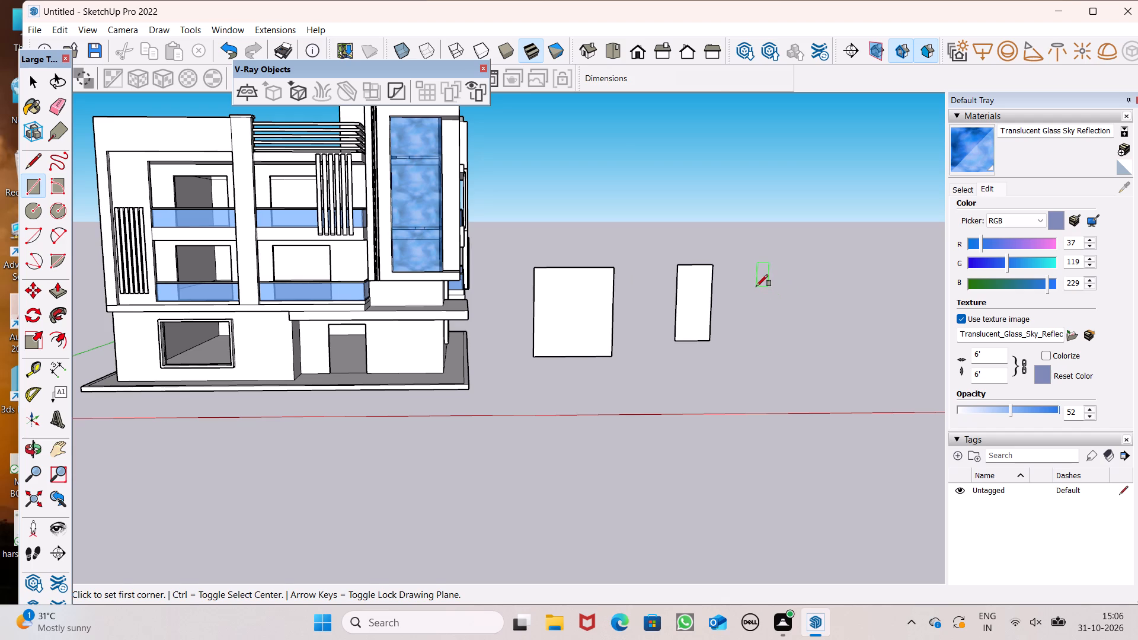
{"action": "left_click_drag", "start_coordinate": [756, 286], "coordinate": [756, 292]}
{"action": "left_click", "coordinate": [788, 331]}
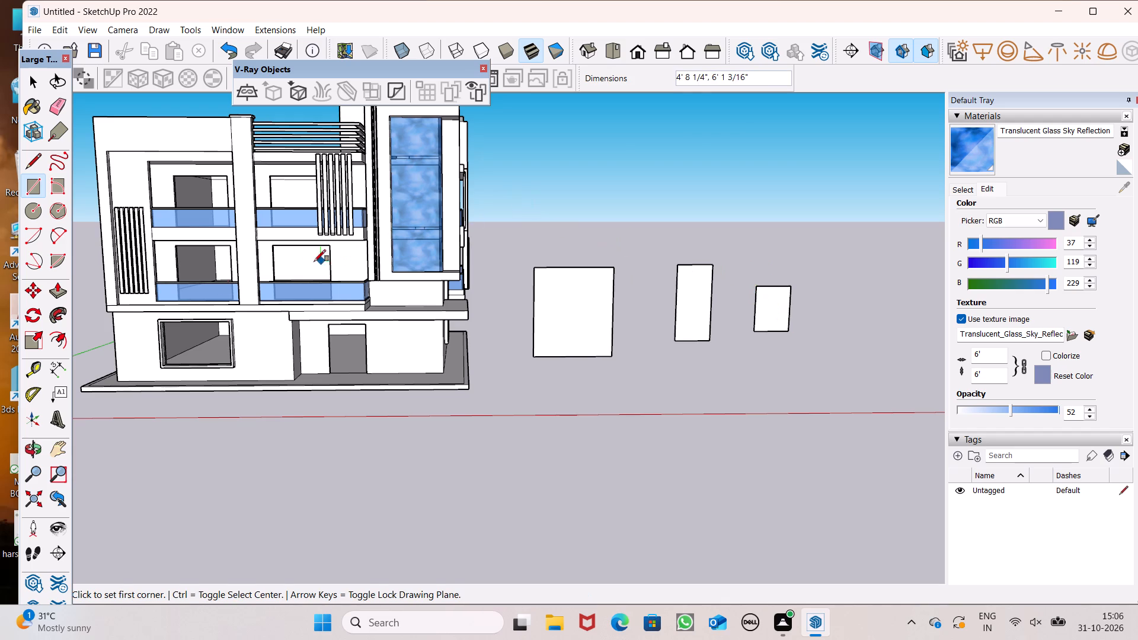
Offset the outlines of the largest and smallest upright rectangles inward by about 6" and 5" to form frame borders.
{"action": "left_click", "coordinate": [52, 348]}
{"action": "scroll", "coordinate": [621, 315], "scroll_direction": "up", "scroll_amount": 5}
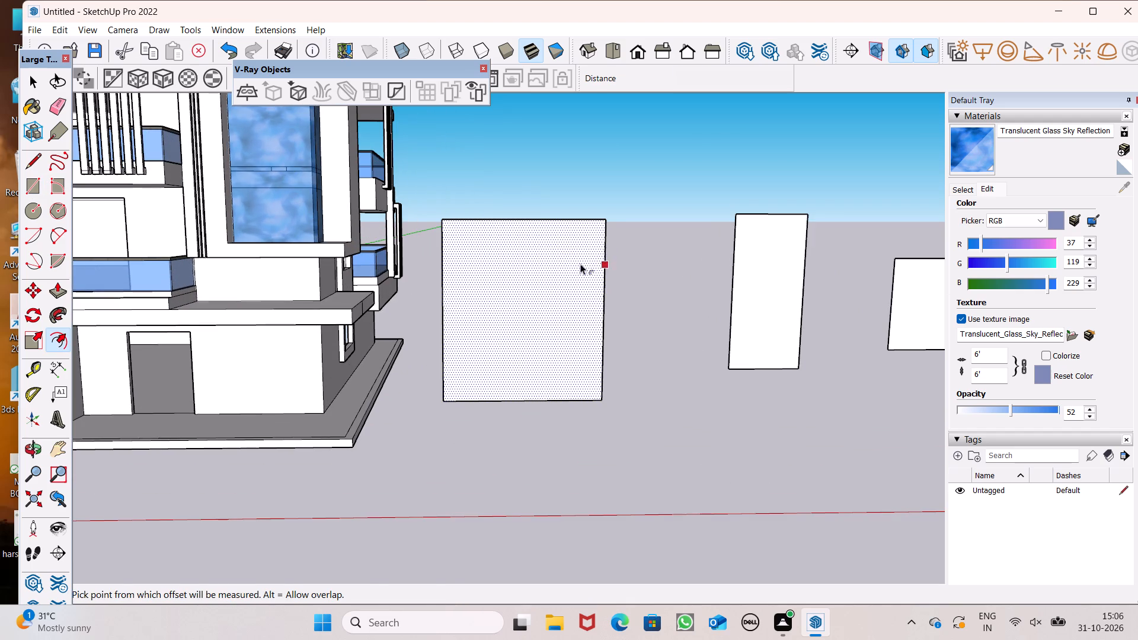
{"action": "left_click", "coordinate": [539, 232]}
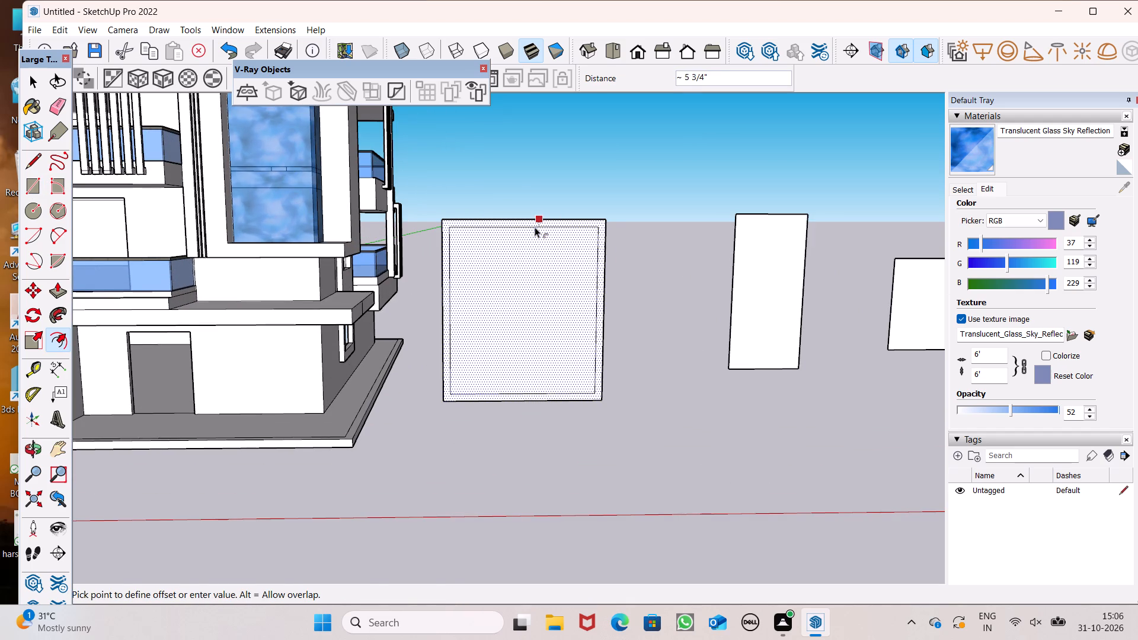
{"action": "scroll", "coordinate": [460, 245], "scroll_direction": "down", "scroll_amount": 5}
{"action": "scroll", "coordinate": [749, 286], "scroll_direction": "up", "scroll_amount": 6}
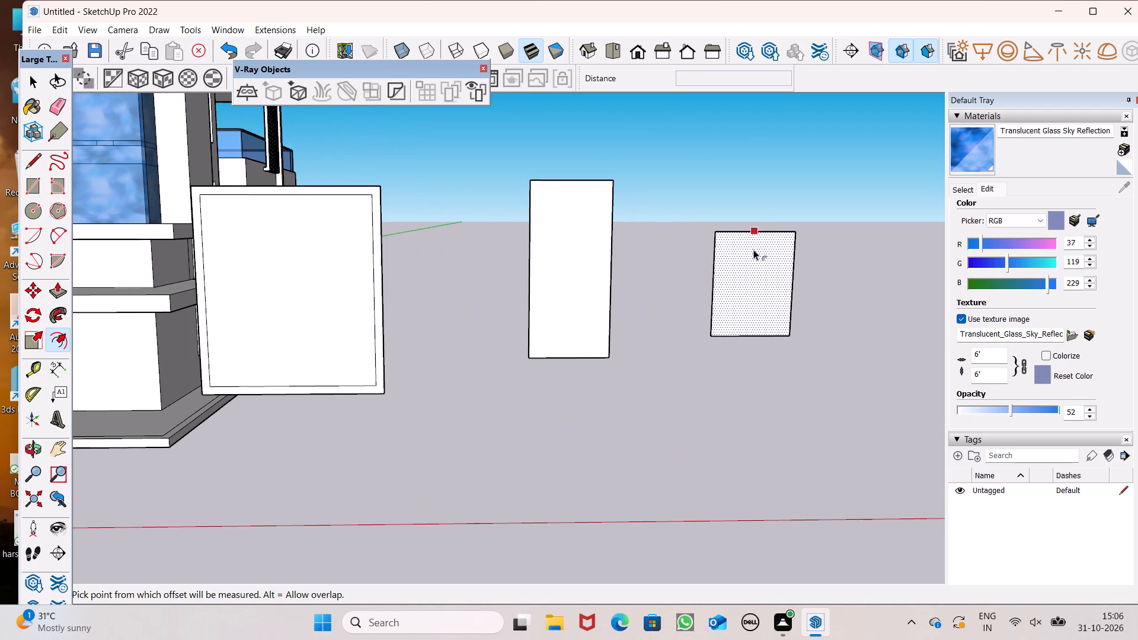
{"action": "left_click_drag", "start_coordinate": [753, 249], "coordinate": [752, 240]}
{"action": "left_click", "coordinate": [752, 240]}
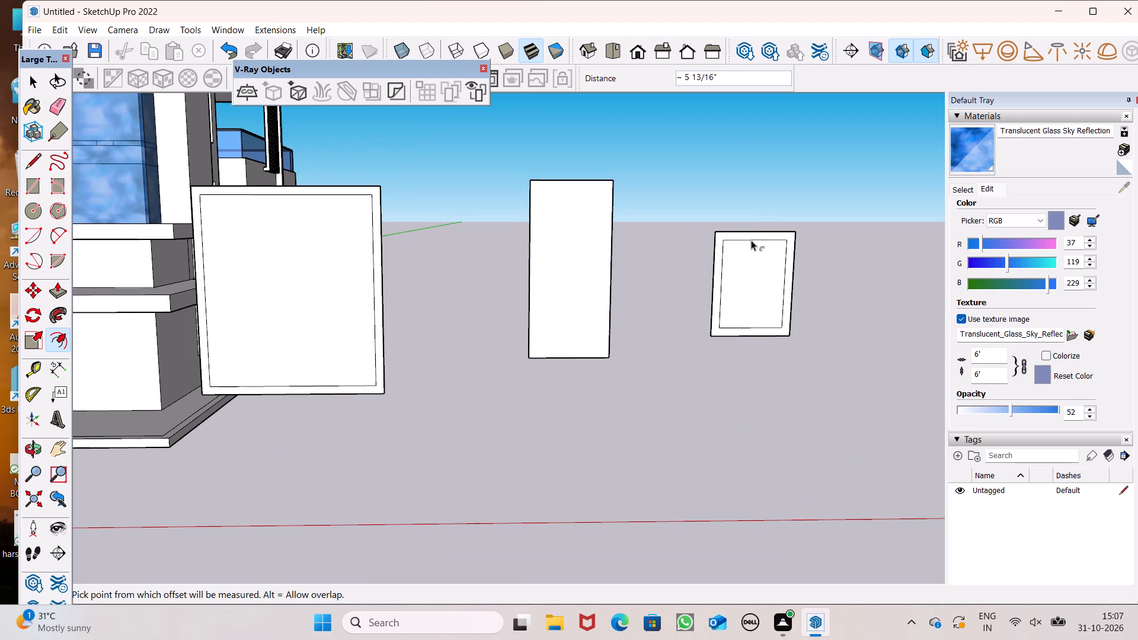
{"action": "key", "text": "ctrl+z"}
{"action": "left_click_drag", "start_coordinate": [761, 240], "coordinate": [756, 239]}
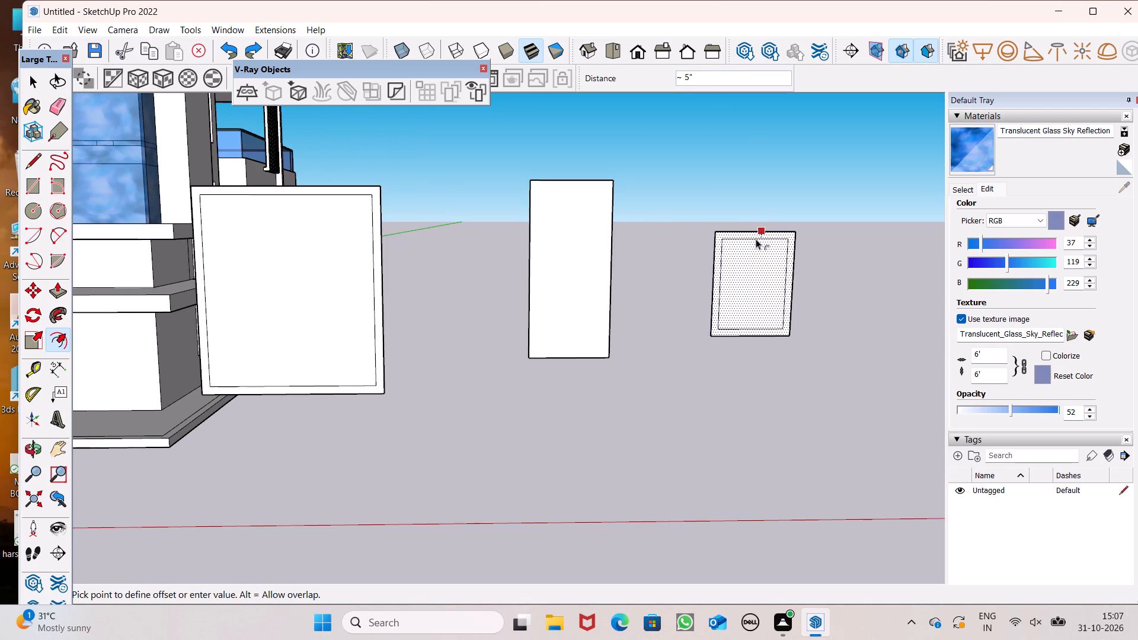
{"action": "left_click_drag", "start_coordinate": [756, 239], "coordinate": [756, 238]}
Delete the tall middle rectangle, including its face and edges.
{"action": "key", "text": "space"}
{"action": "double_click", "coordinate": [592, 270]}
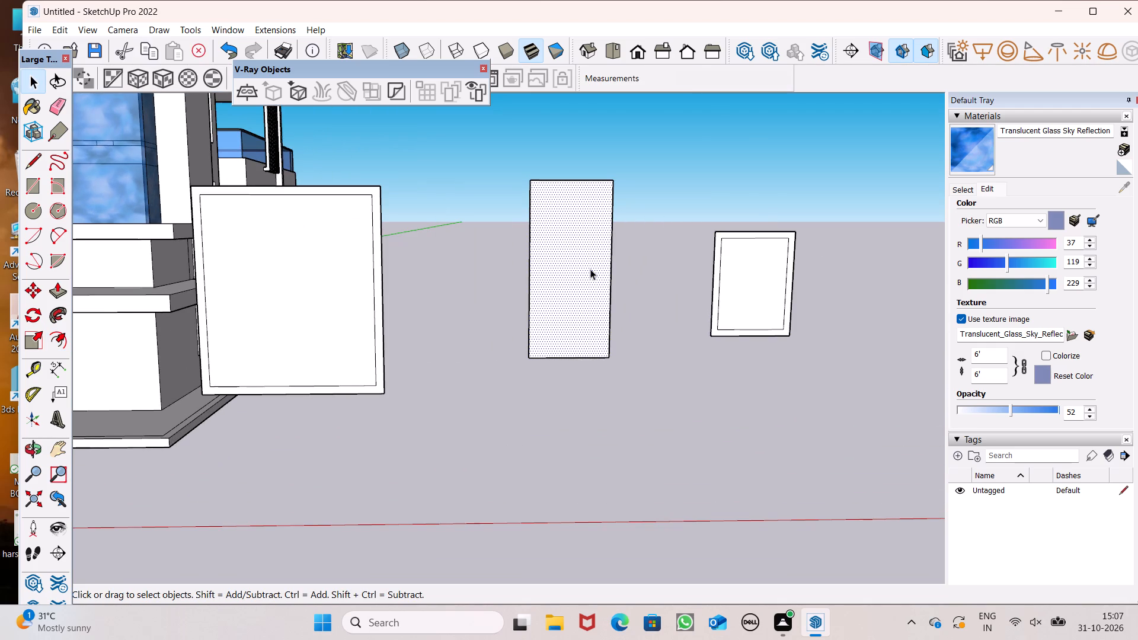
{"action": "key", "text": "Delete"}
{"action": "key", "text": "ctrl+z"}
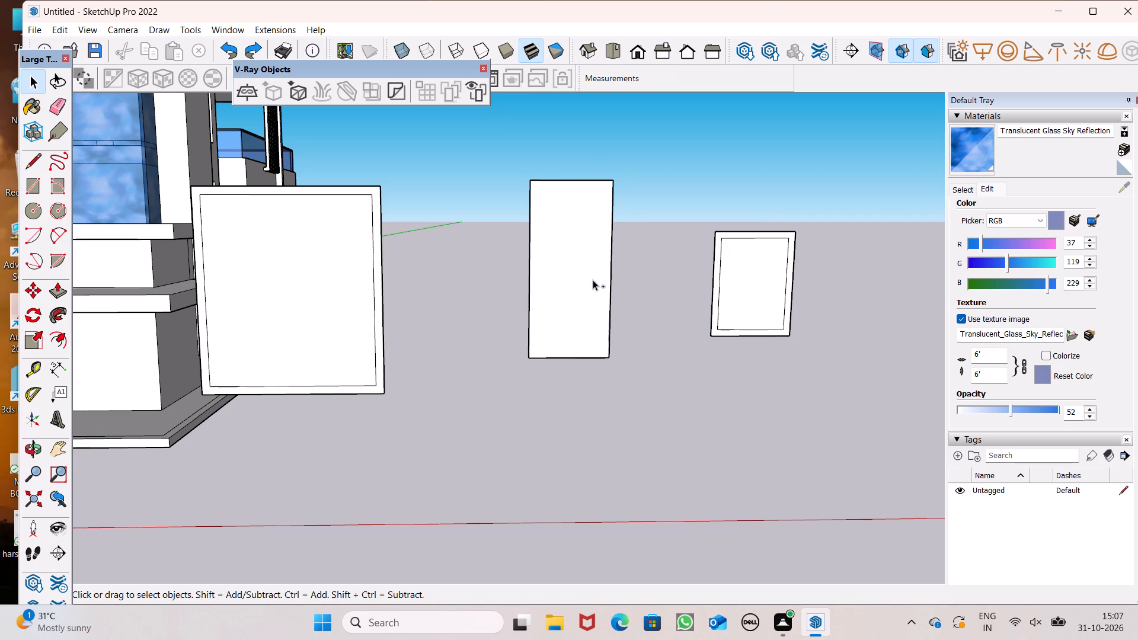
{"action": "triple_click", "coordinate": [593, 280]}
{"action": "key", "text": "Delete"}
{"action": "scroll", "coordinate": [593, 274], "scroll_direction": "down", "scroll_amount": 1}
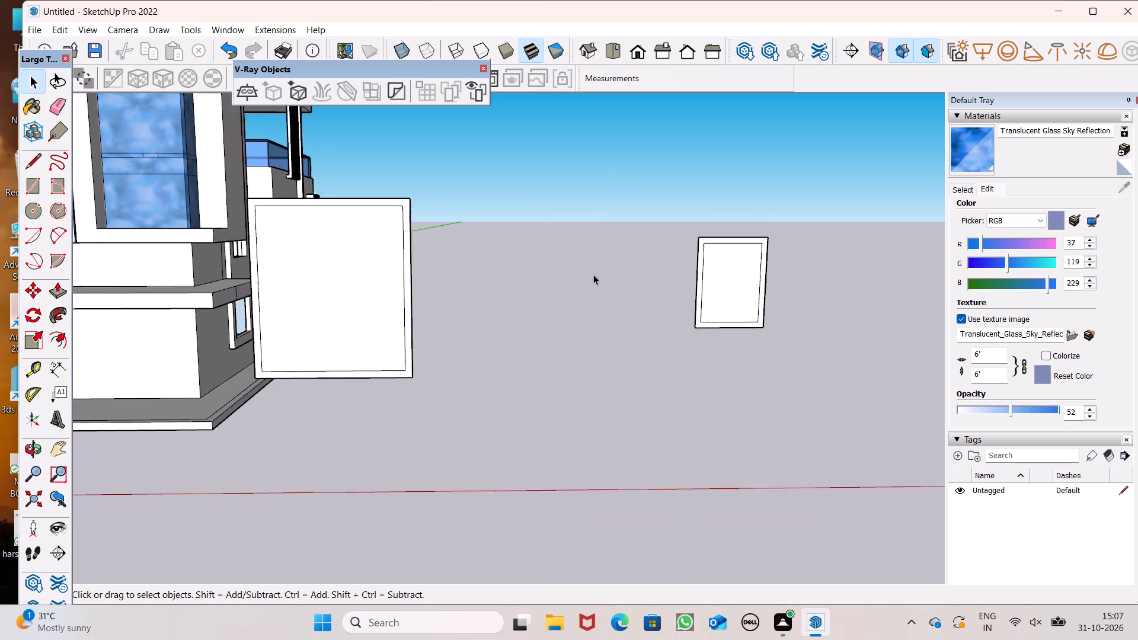
Draw a replacement upright rectangle, 4' by 7', between the two framed panels.
{"action": "scroll", "coordinate": [593, 274], "scroll_direction": "down", "scroll_amount": 1}
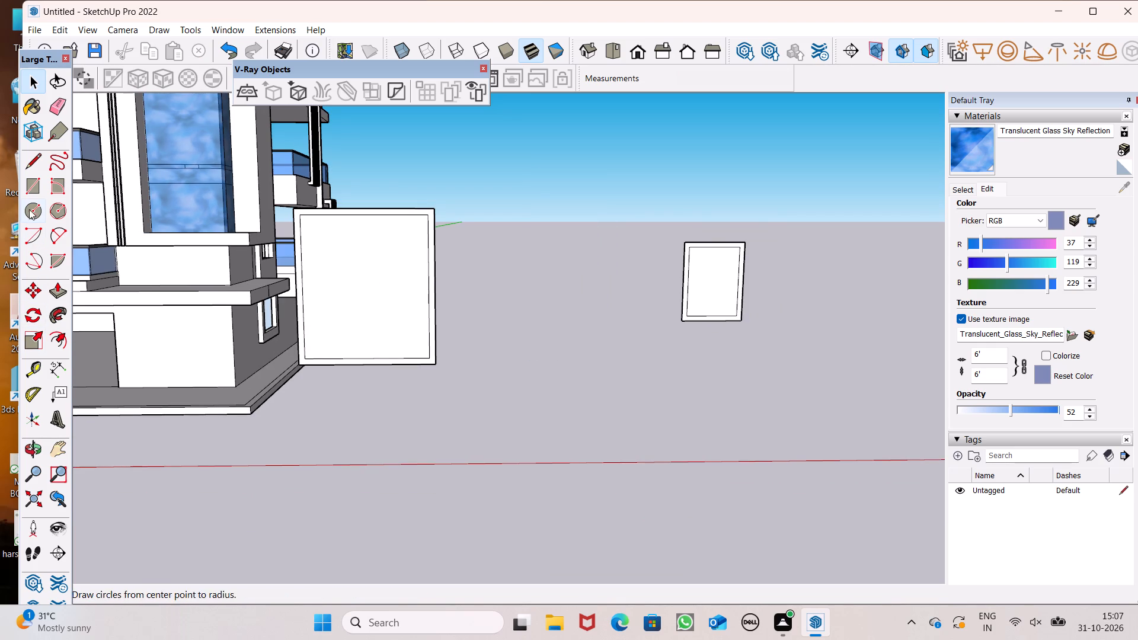
{"action": "left_click", "coordinate": [32, 180]}
{"action": "left_click_drag", "start_coordinate": [494, 251], "coordinate": [509, 282]}
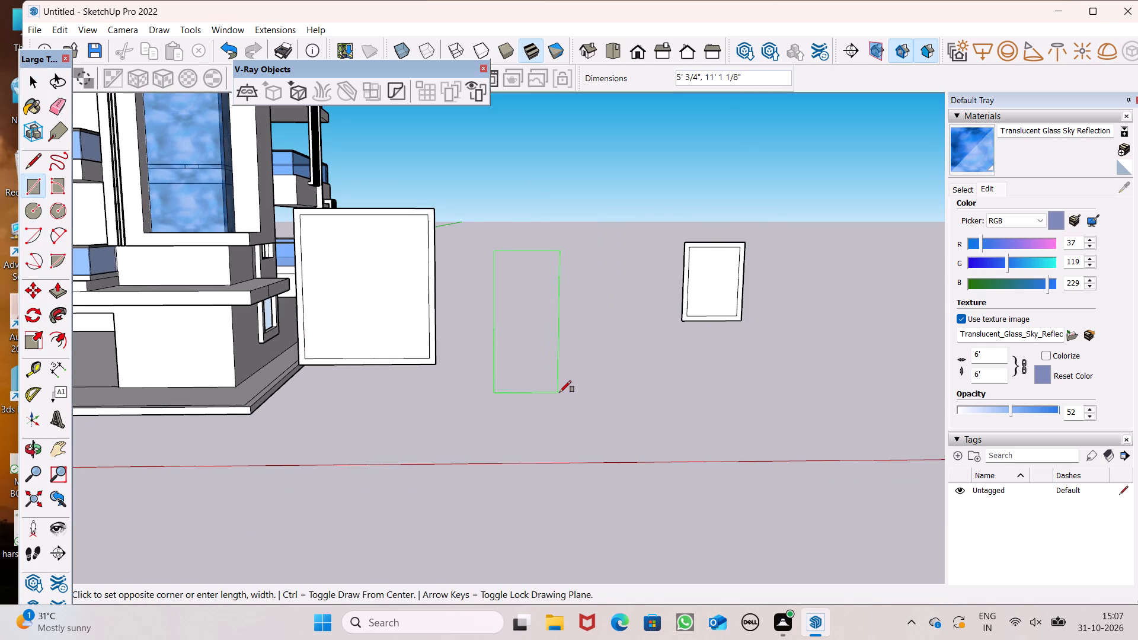
{"action": "type", "text": "4',"}
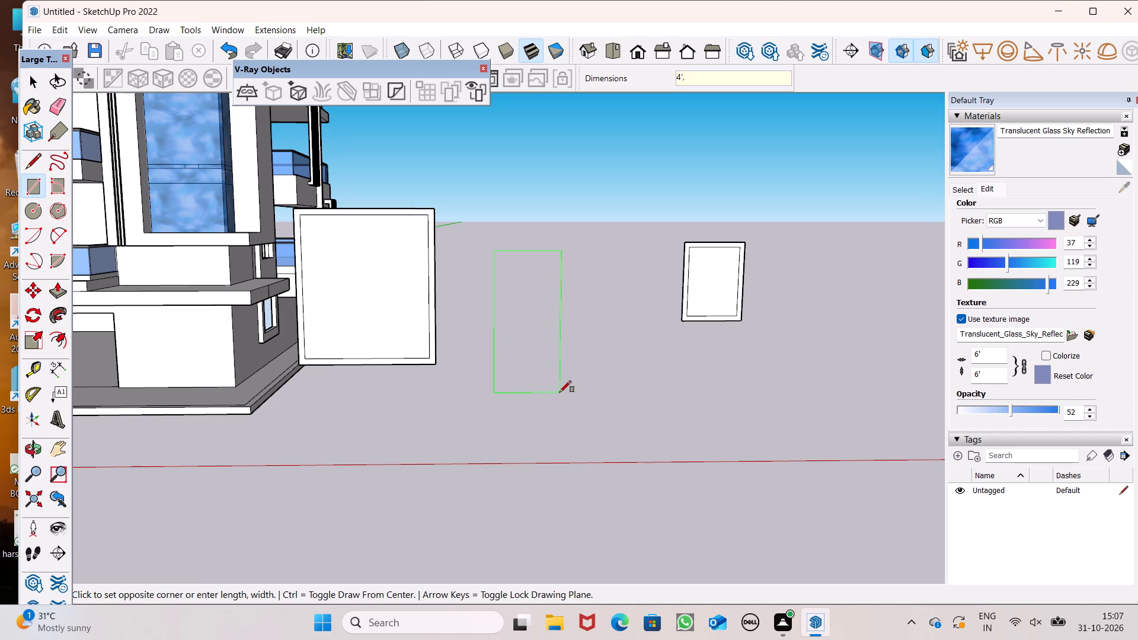
{"action": "type", "text": "7'"}
{"action": "key", "text": "Return"}
{"action": "key", "text": "space"}
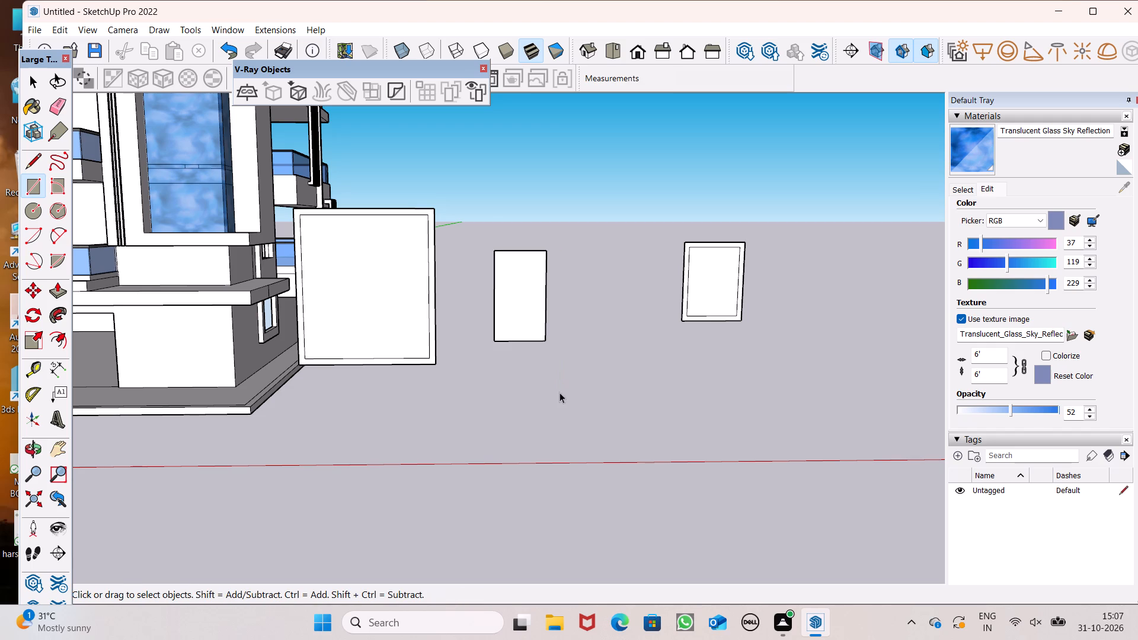
Offset the new middle rectangle's outline inward by about 3 1/2" to form its frame border.
{"action": "left_click", "coordinate": [56, 339]}
{"action": "scroll", "coordinate": [564, 257], "scroll_direction": "up", "scroll_amount": 7}
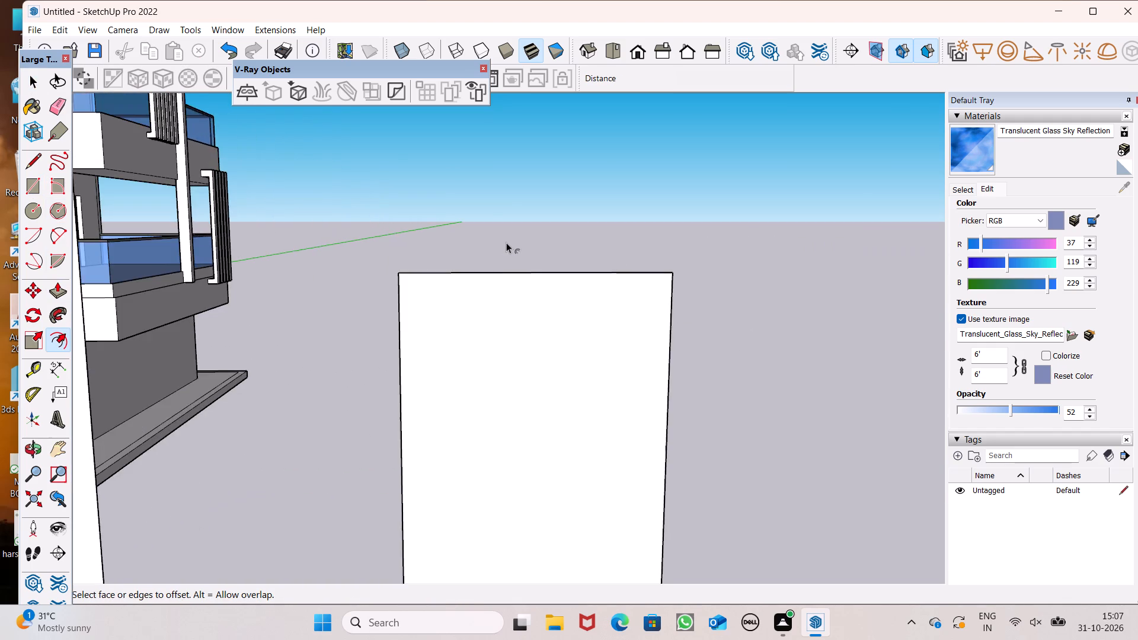
{"action": "scroll", "coordinate": [506, 261], "scroll_direction": "down", "scroll_amount": 4}
{"action": "left_click", "coordinate": [496, 276]}
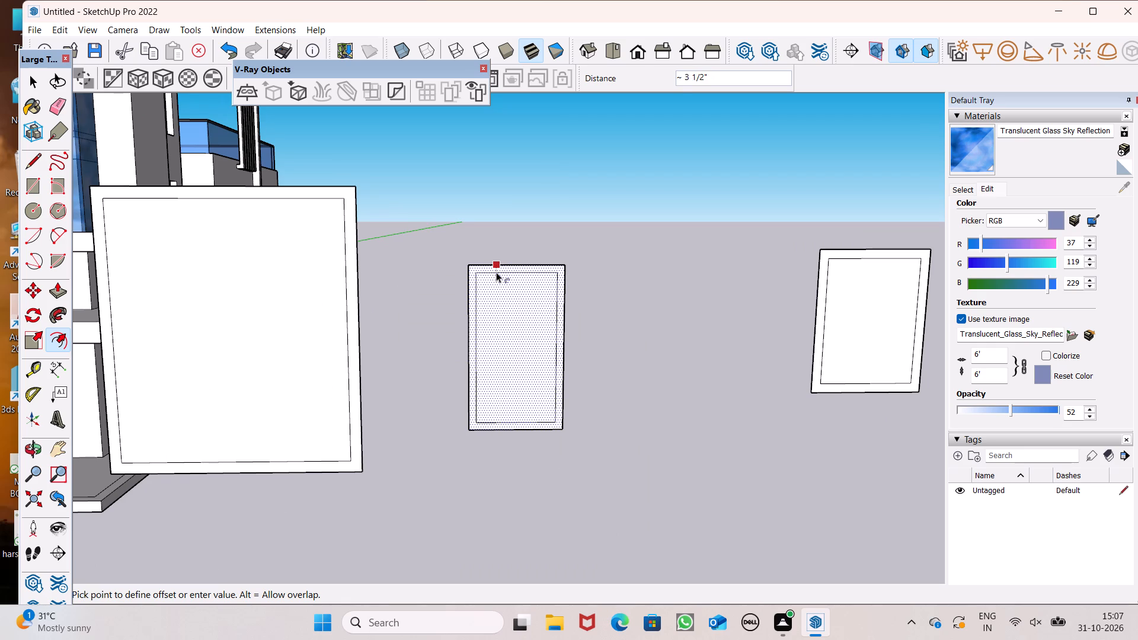
{"action": "key", "text": "space"}
{"action": "left_click", "coordinate": [519, 216]}
{"action": "scroll", "coordinate": [520, 213], "scroll_direction": "down", "scroll_amount": 4}
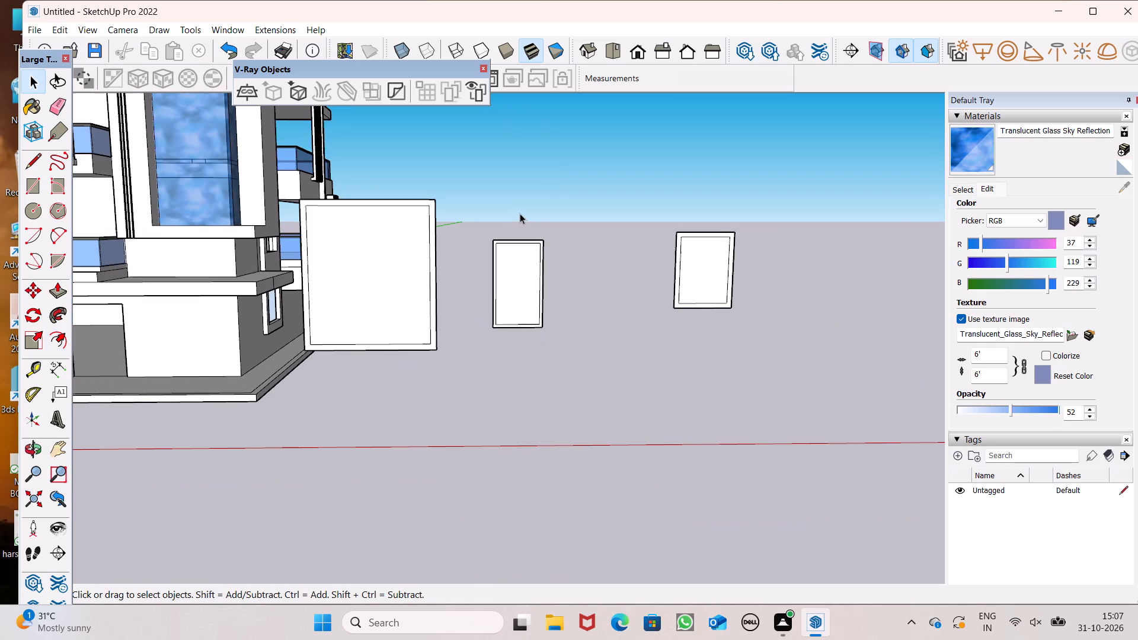
{"action": "scroll", "coordinate": [632, 185], "scroll_direction": "down", "scroll_amount": 3}
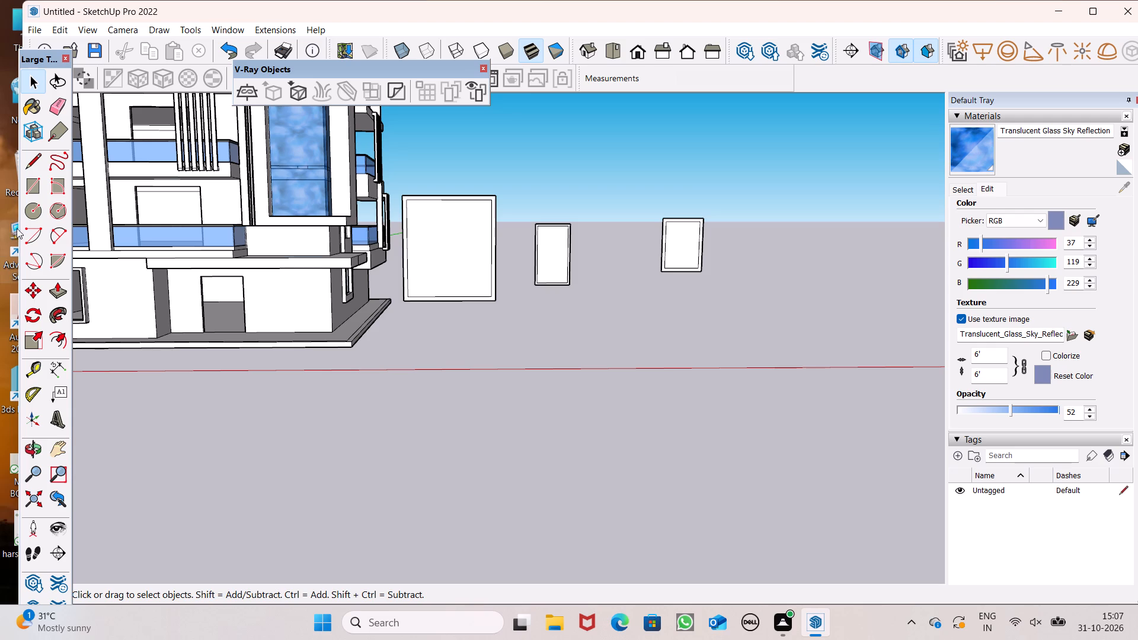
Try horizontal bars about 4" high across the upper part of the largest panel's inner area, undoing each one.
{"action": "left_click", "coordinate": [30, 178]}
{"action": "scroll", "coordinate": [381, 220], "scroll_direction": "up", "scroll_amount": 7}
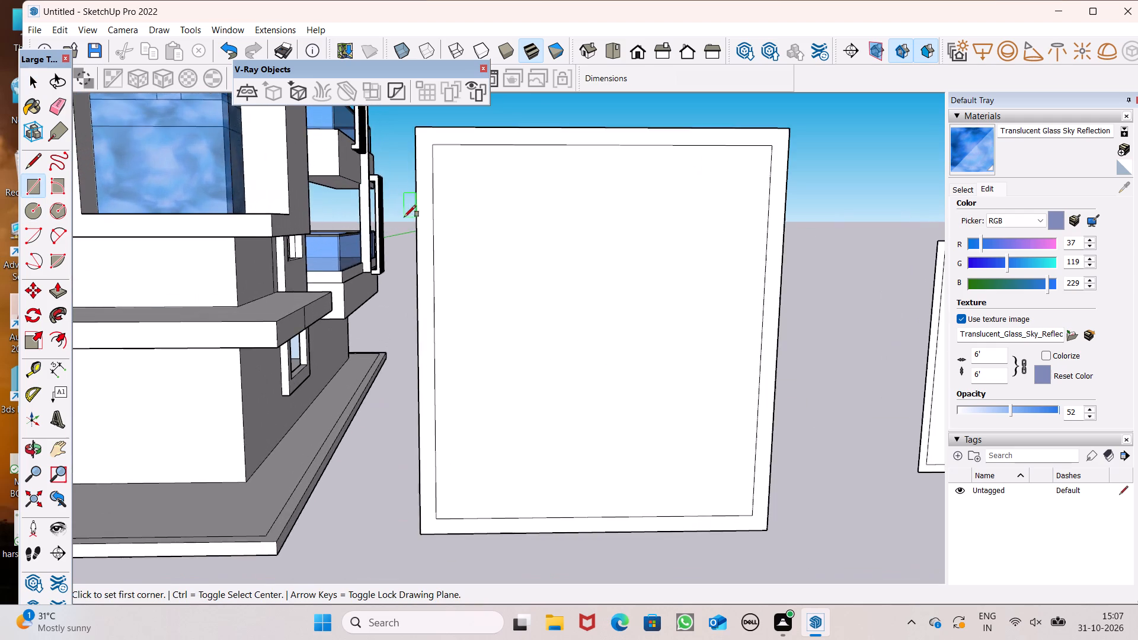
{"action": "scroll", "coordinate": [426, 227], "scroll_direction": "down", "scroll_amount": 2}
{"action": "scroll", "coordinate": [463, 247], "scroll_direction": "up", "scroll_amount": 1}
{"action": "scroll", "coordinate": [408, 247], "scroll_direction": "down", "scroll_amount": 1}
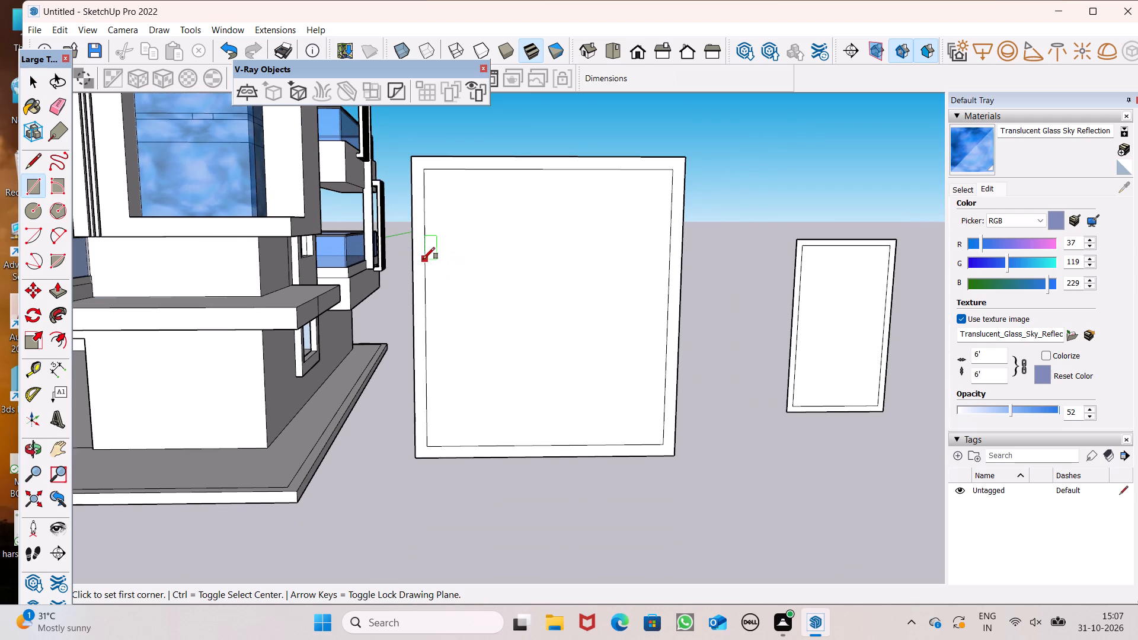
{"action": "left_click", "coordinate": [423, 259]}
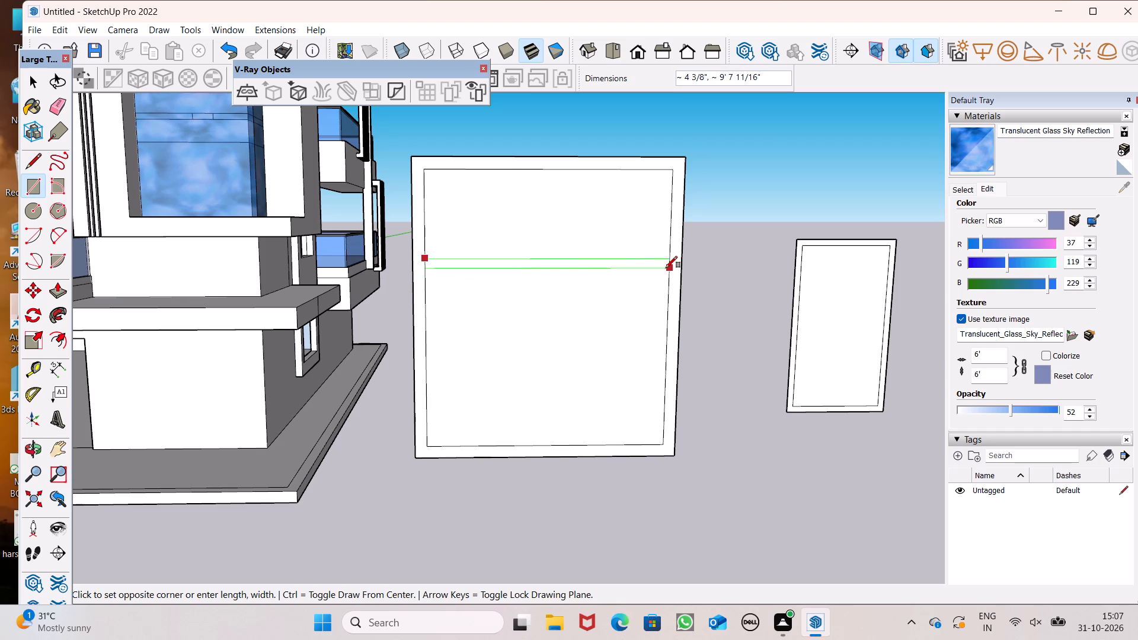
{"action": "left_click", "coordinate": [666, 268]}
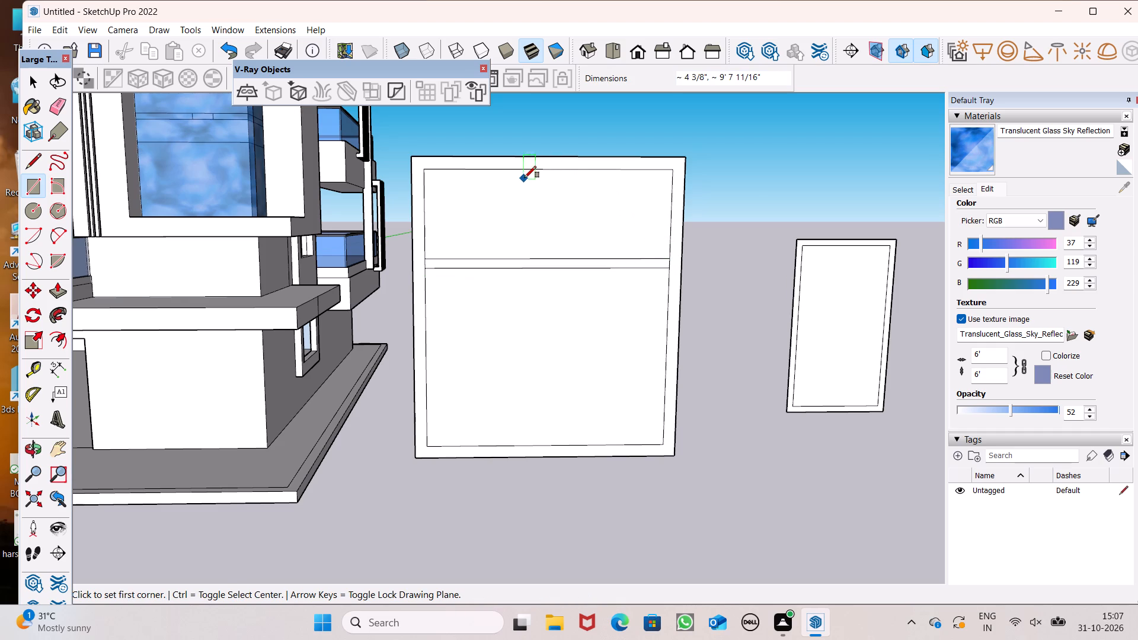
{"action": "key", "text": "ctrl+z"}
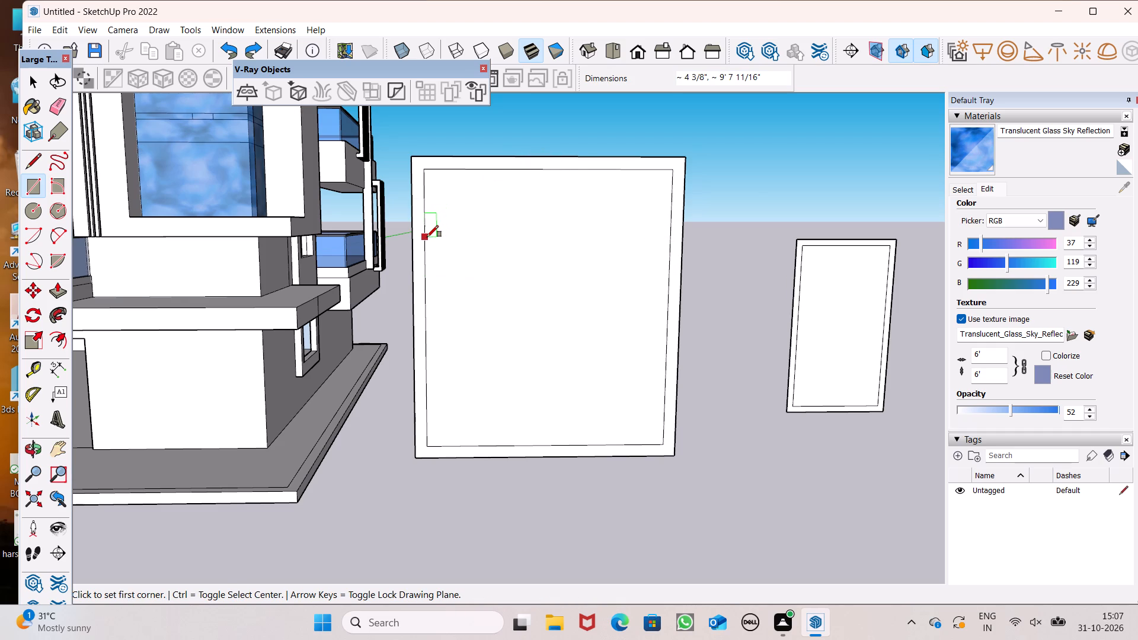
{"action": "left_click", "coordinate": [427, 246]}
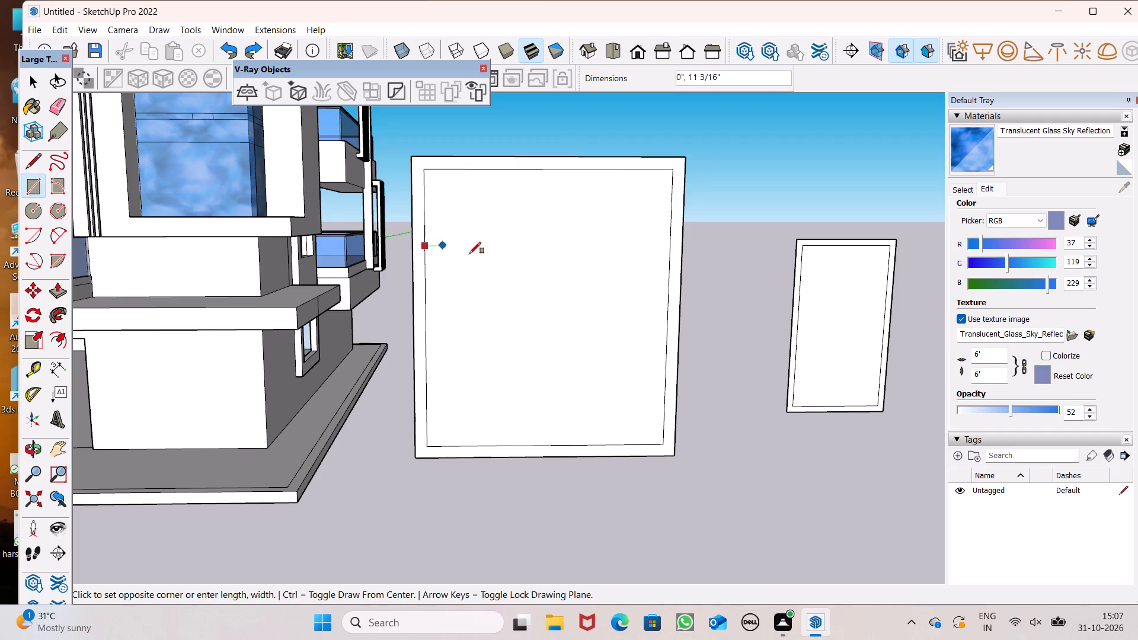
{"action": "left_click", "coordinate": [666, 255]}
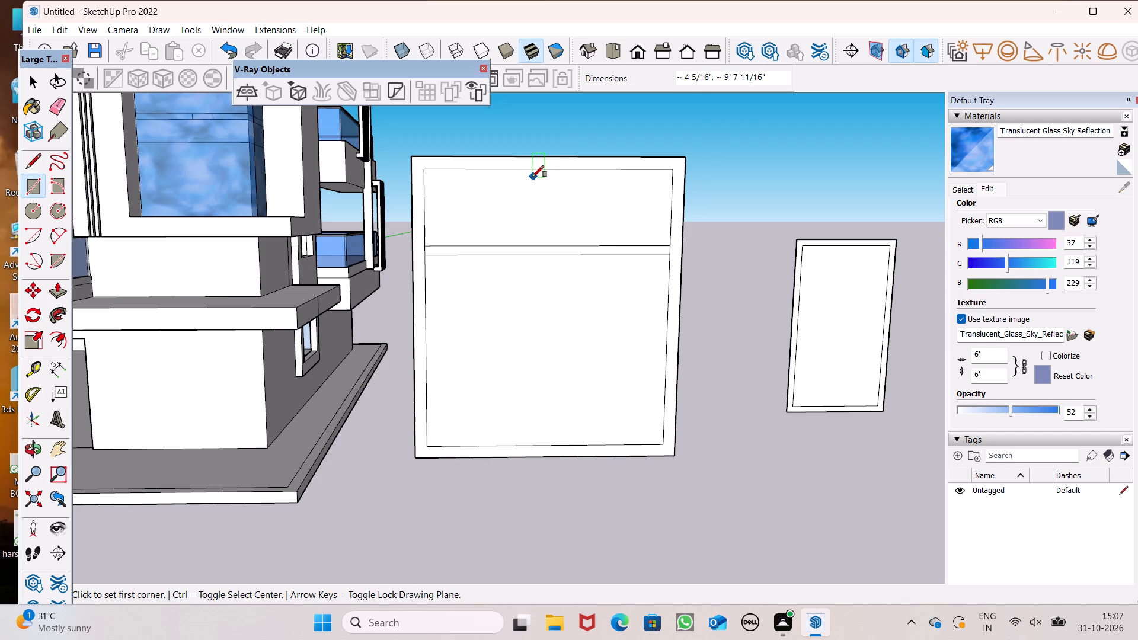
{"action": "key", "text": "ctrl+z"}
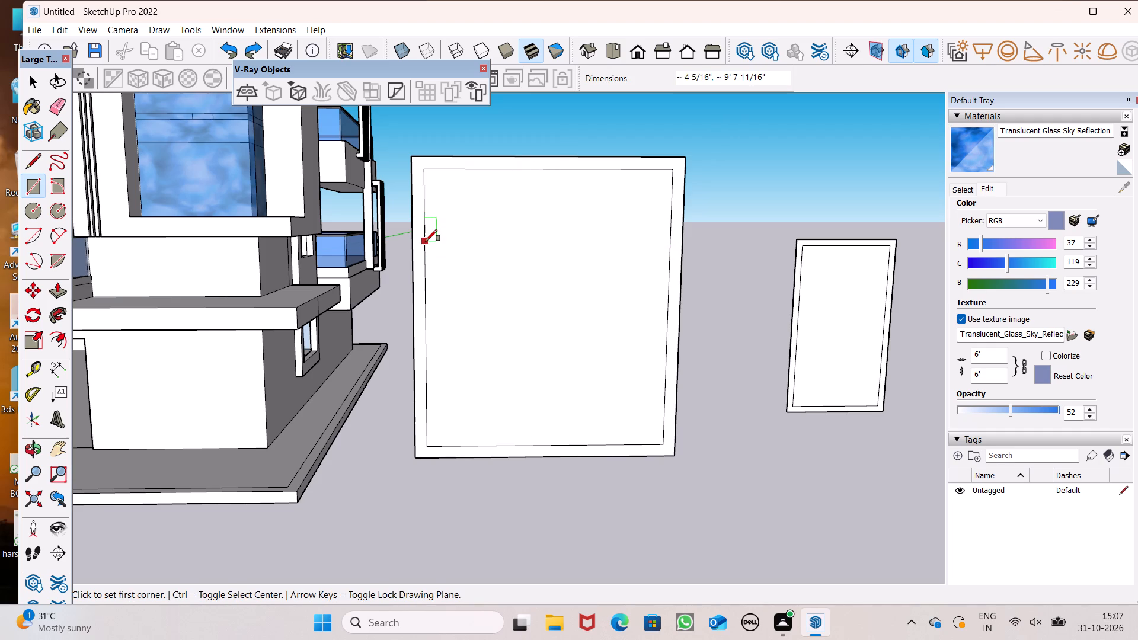
Draw a horizontal bar about 3" high by 9' 8" wide across the upper part of the largest panel's inner area.
{"action": "left_click", "coordinate": [426, 242]}
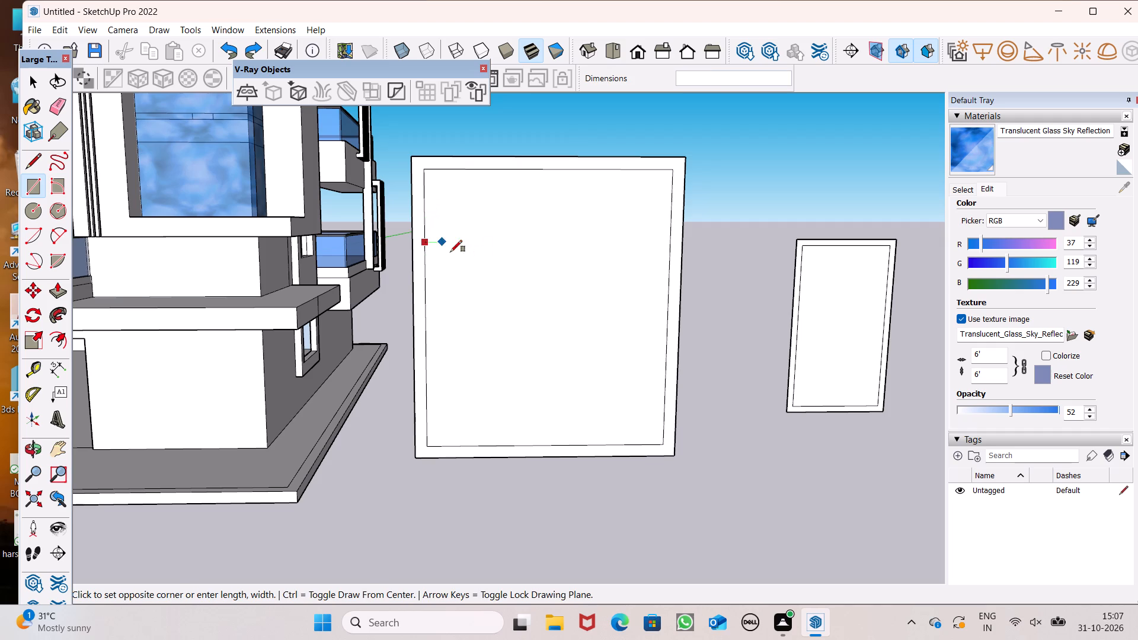
{"action": "scroll", "coordinate": [629, 249], "scroll_direction": "up", "scroll_amount": 6}
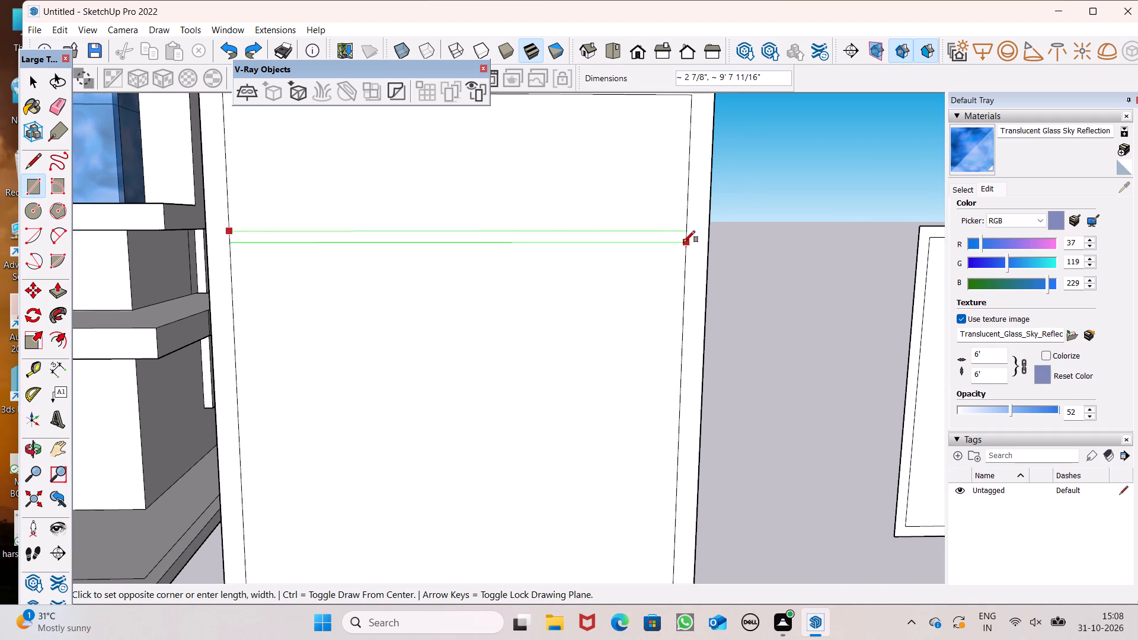
{"action": "left_click", "coordinate": [683, 242]}
{"action": "scroll", "coordinate": [551, 222], "scroll_direction": "down", "scroll_amount": 6}
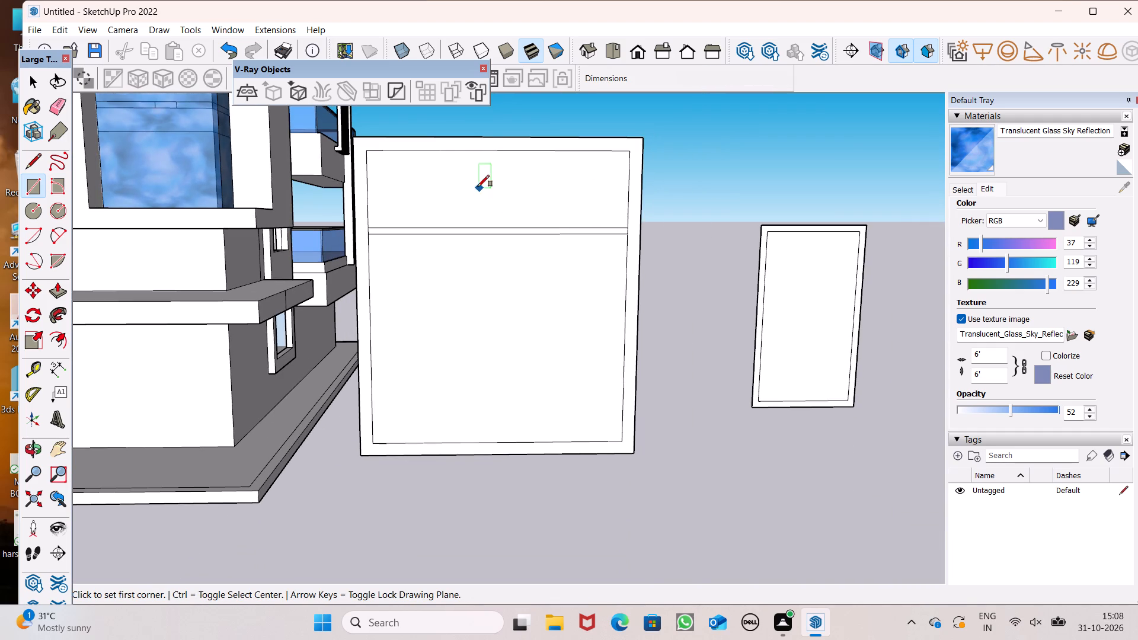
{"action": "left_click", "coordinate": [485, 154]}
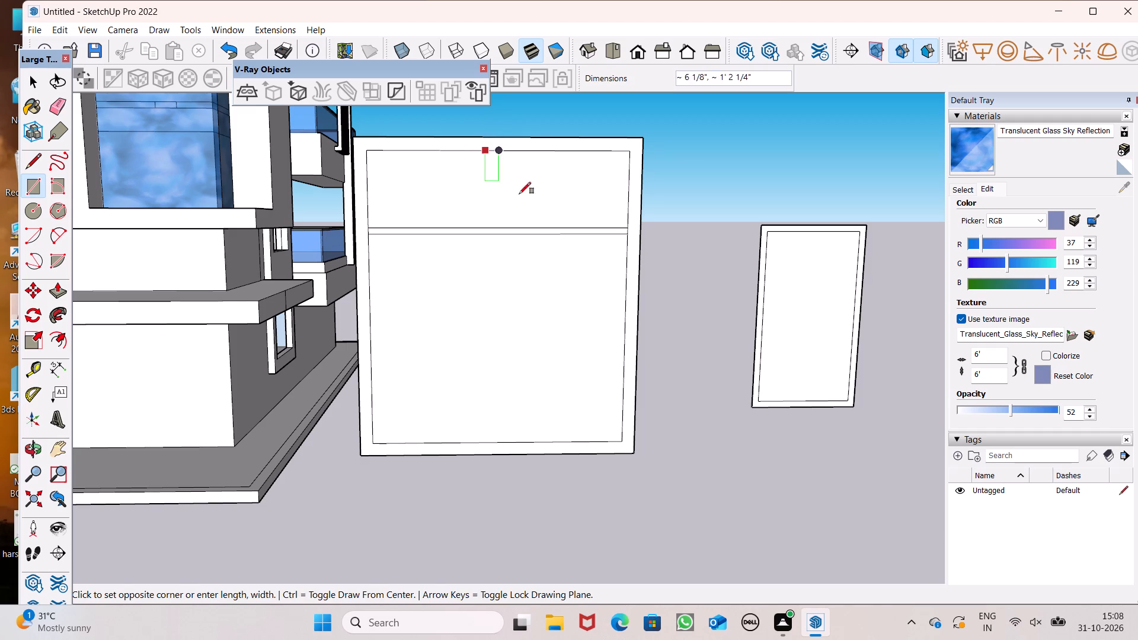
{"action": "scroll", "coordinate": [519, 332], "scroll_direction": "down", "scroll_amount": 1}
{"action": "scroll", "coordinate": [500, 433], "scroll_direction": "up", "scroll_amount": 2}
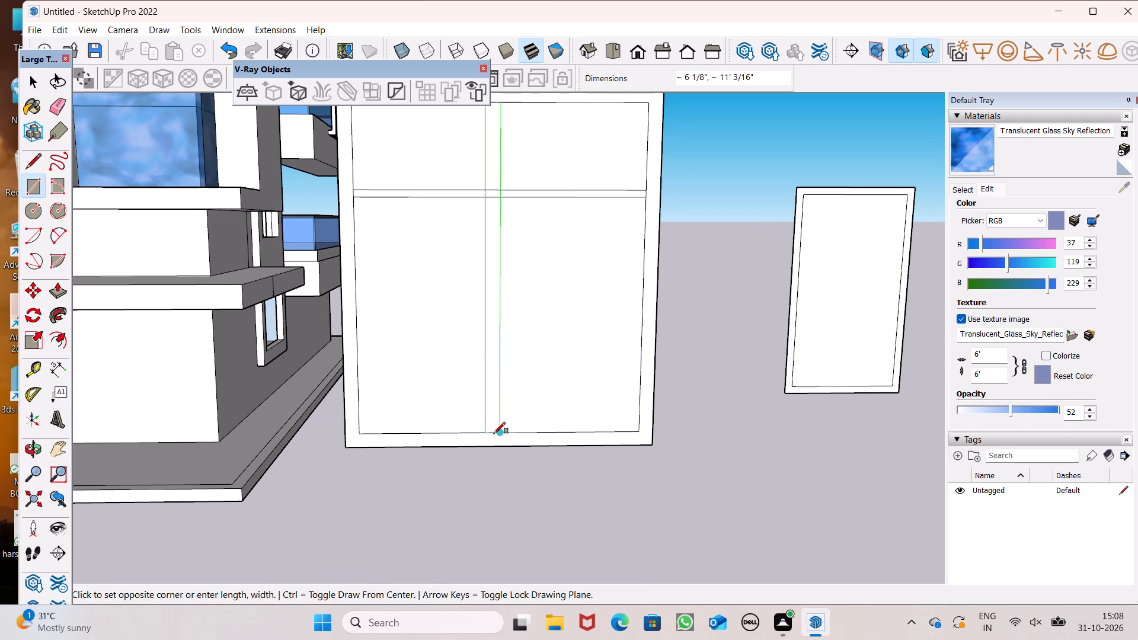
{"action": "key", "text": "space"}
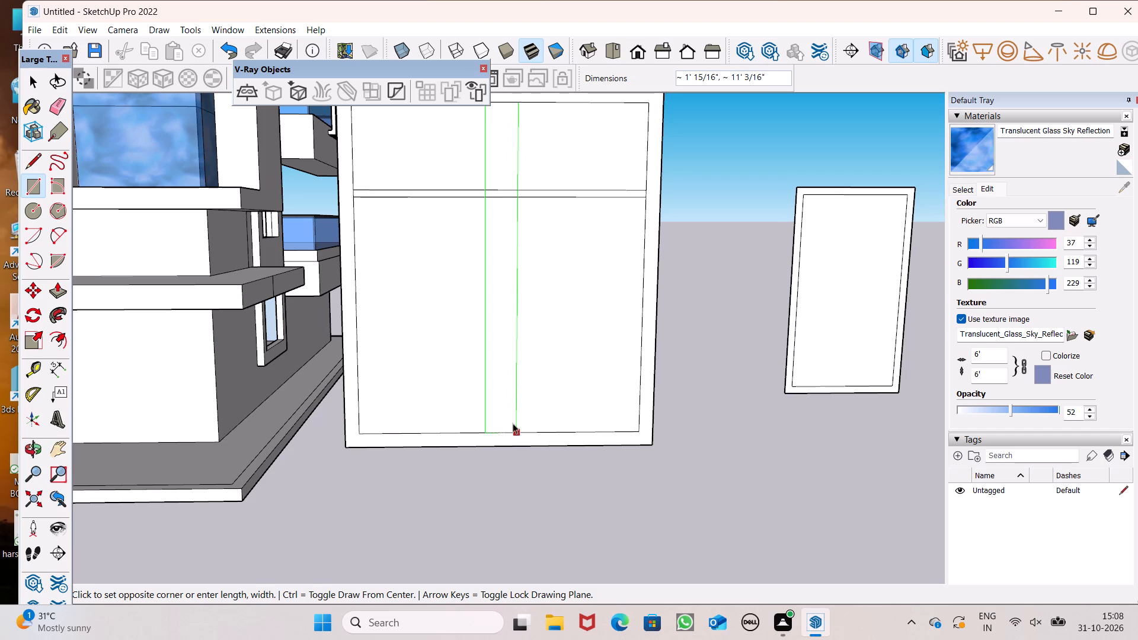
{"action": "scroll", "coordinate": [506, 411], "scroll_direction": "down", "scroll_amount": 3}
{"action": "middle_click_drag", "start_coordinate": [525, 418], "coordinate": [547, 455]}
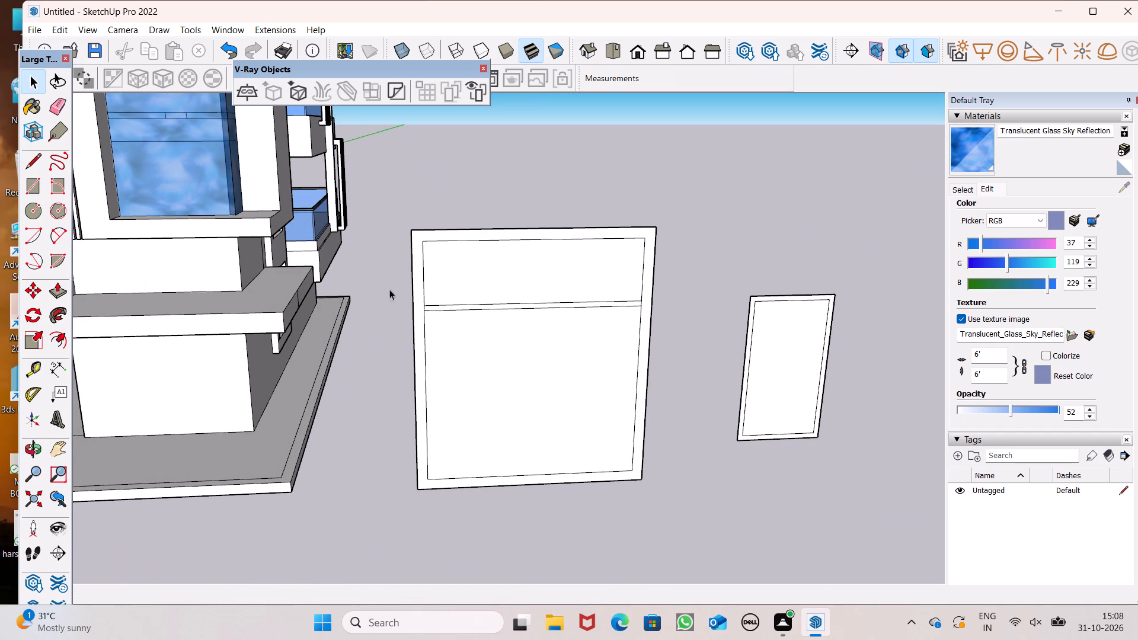
Draw a vertical bar about 4" wide by 11' high down the middle of the largest panel's inner area.
{"action": "left_click", "coordinate": [32, 184]}
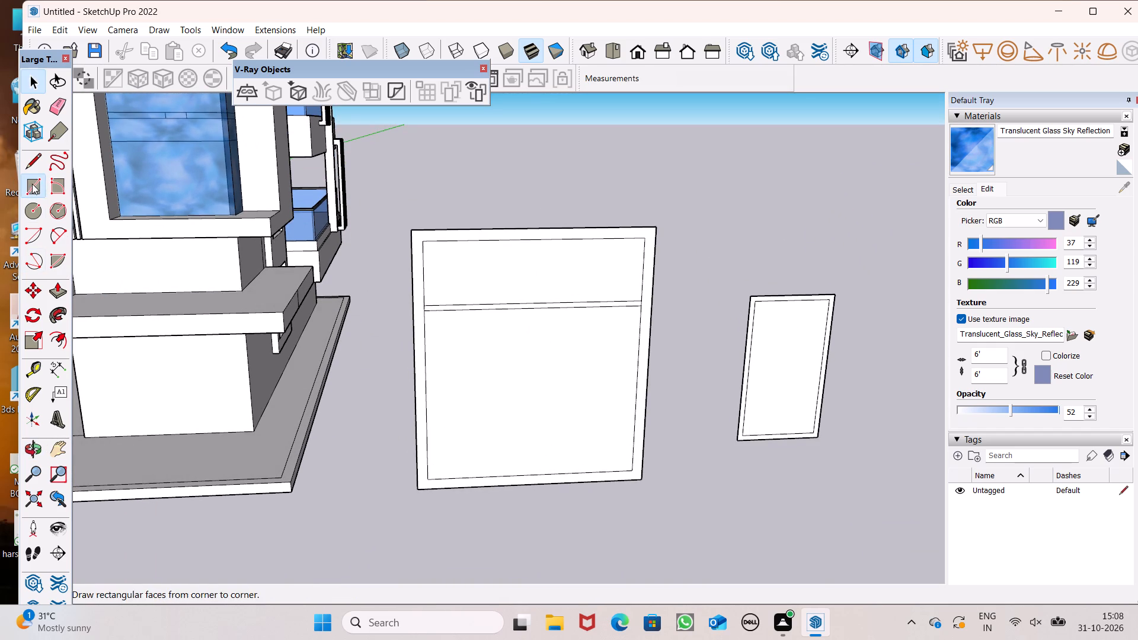
{"action": "middle_click", "coordinate": [541, 258]}
{"action": "scroll", "coordinate": [533, 251], "scroll_direction": "up", "scroll_amount": 4}
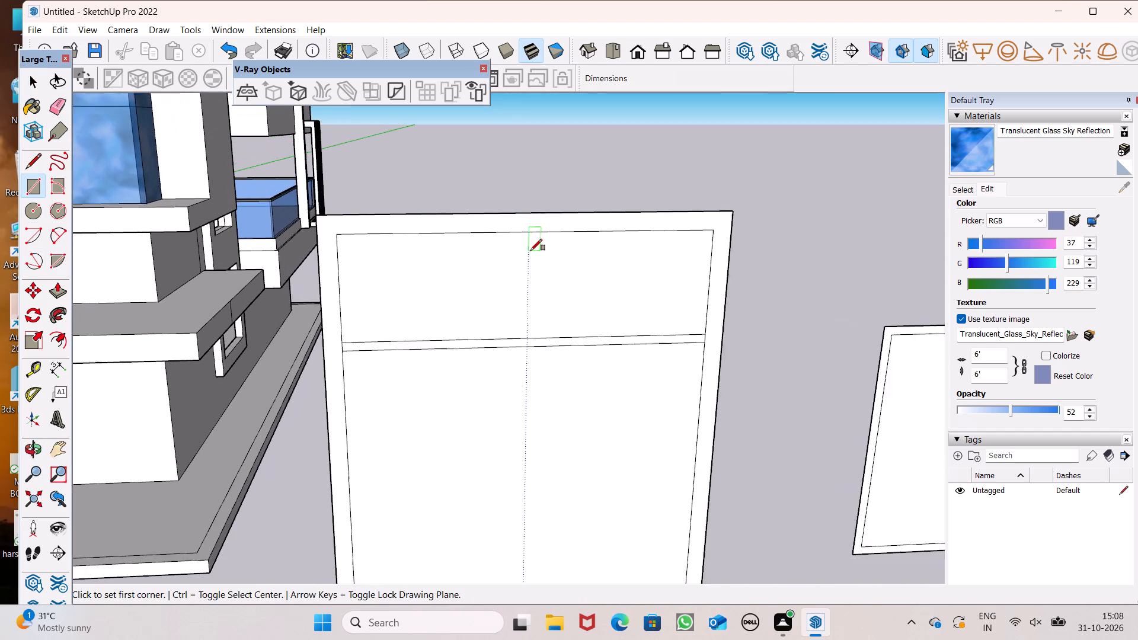
{"action": "scroll", "coordinate": [530, 251], "scroll_direction": "up", "scroll_amount": 2}
{"action": "left_click_drag", "start_coordinate": [515, 231], "coordinate": [516, 236]}
{"action": "scroll", "coordinate": [529, 258], "scroll_direction": "down", "scroll_amount": 4}
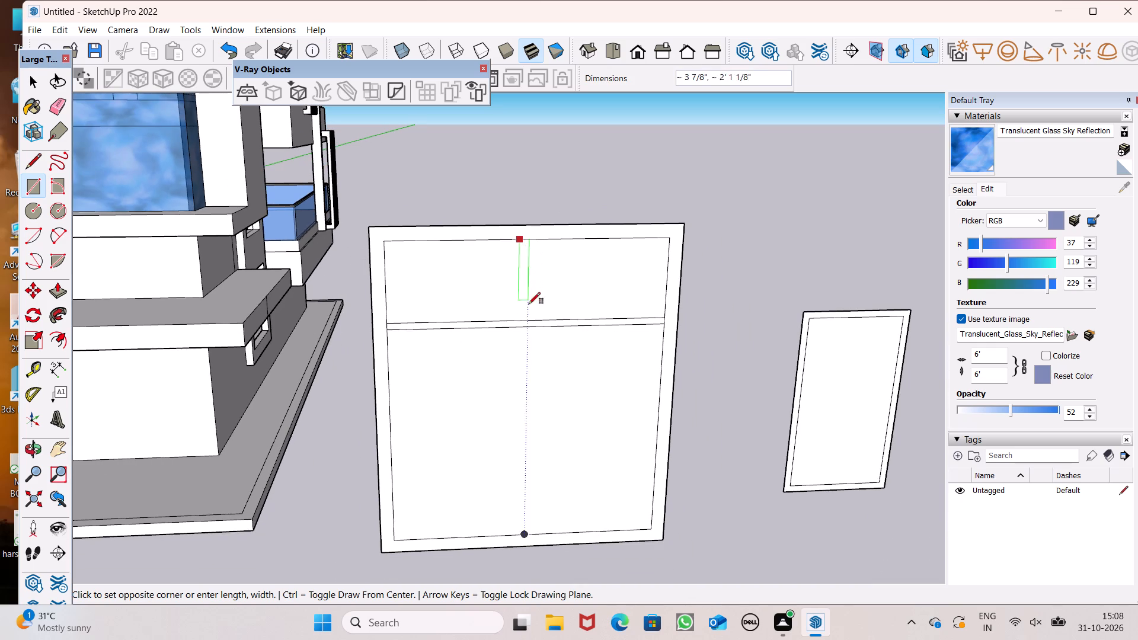
{"action": "scroll", "coordinate": [530, 364], "scroll_direction": "down", "scroll_amount": 5}
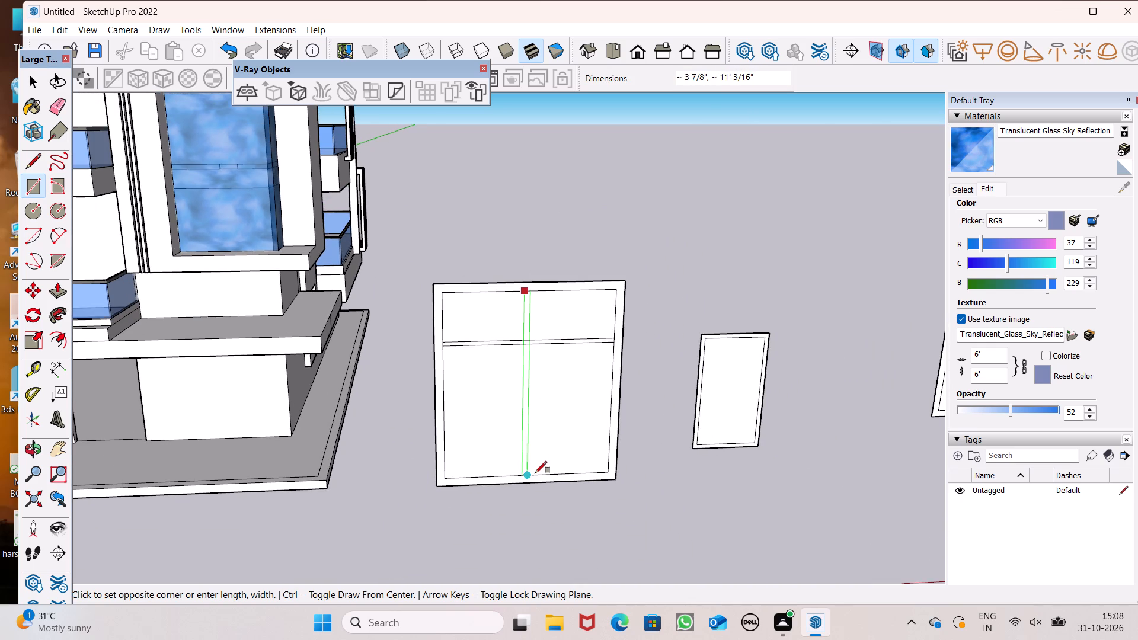
{"action": "left_click", "coordinate": [534, 476]}
{"action": "scroll", "coordinate": [452, 309], "scroll_direction": "down", "scroll_amount": 3}
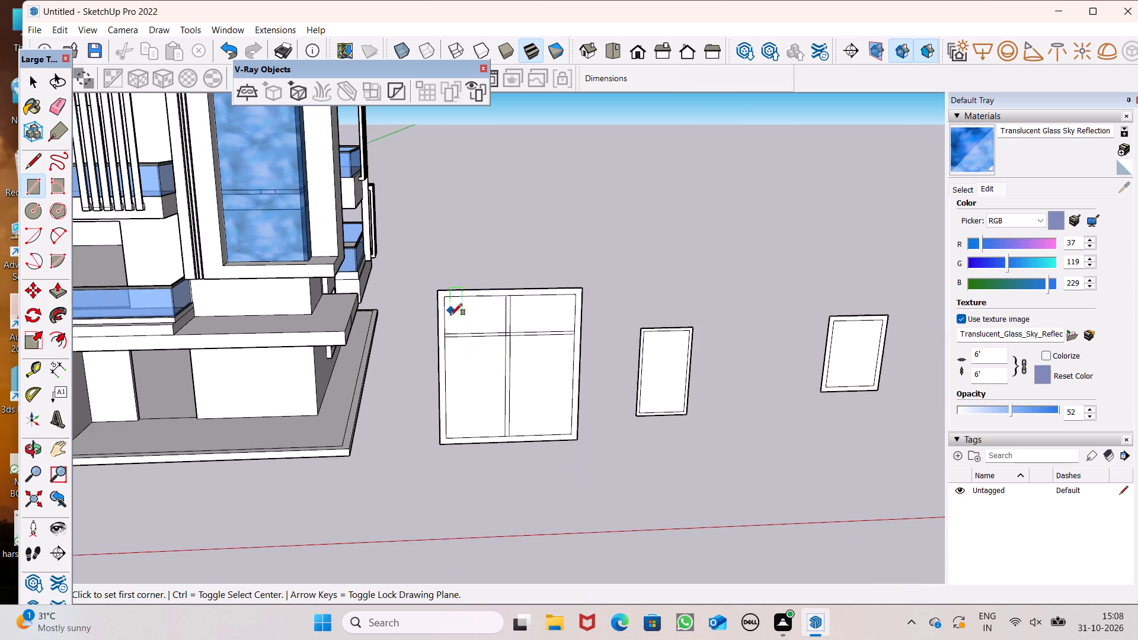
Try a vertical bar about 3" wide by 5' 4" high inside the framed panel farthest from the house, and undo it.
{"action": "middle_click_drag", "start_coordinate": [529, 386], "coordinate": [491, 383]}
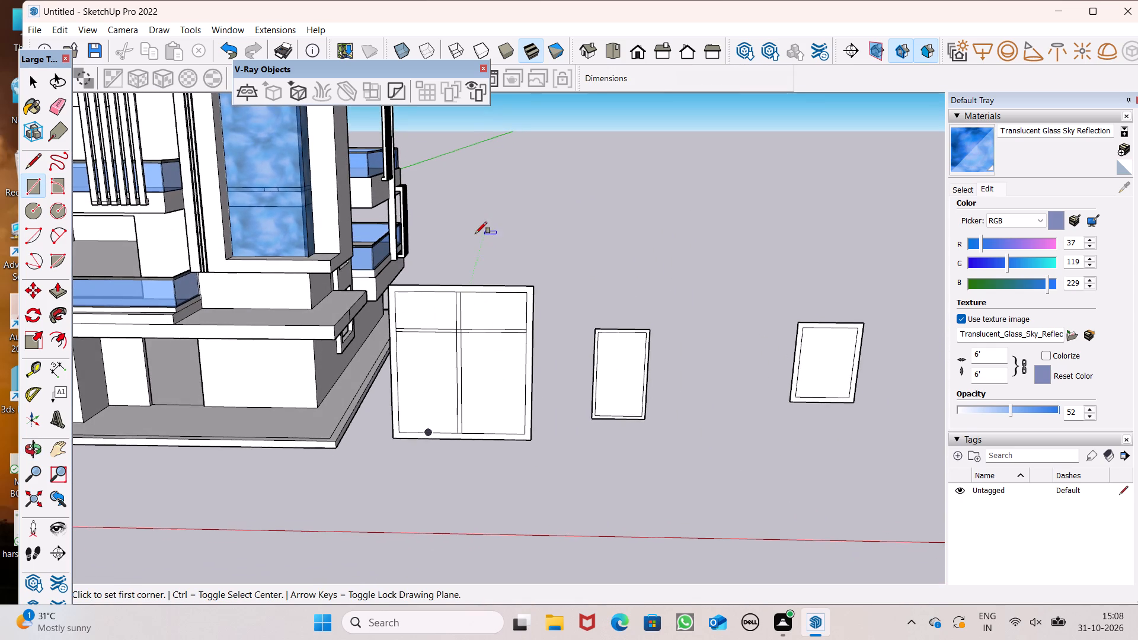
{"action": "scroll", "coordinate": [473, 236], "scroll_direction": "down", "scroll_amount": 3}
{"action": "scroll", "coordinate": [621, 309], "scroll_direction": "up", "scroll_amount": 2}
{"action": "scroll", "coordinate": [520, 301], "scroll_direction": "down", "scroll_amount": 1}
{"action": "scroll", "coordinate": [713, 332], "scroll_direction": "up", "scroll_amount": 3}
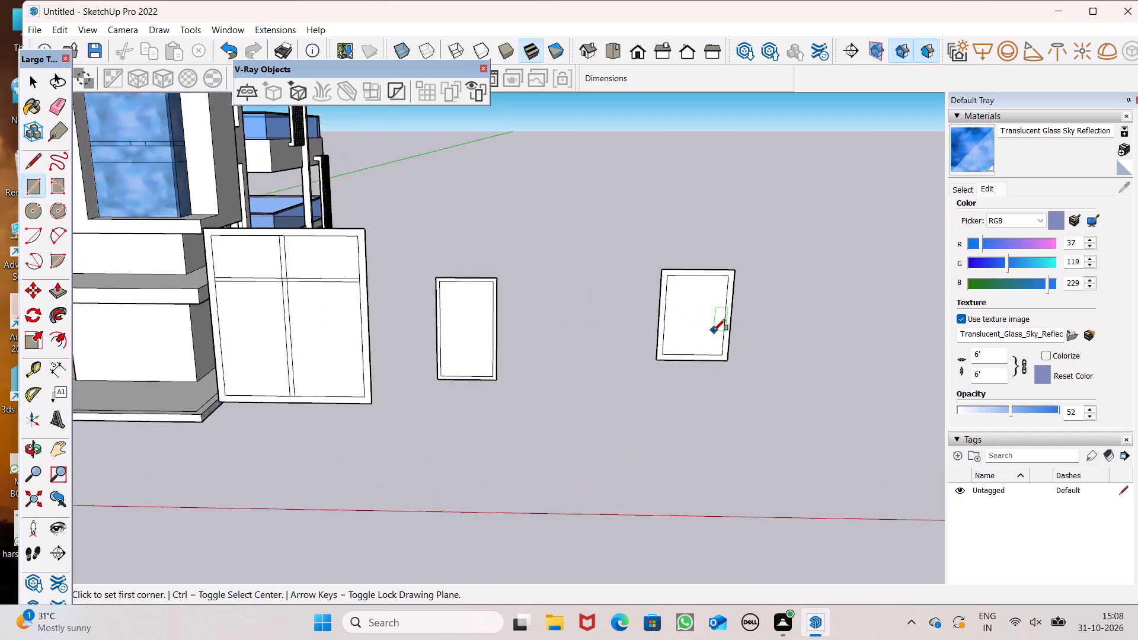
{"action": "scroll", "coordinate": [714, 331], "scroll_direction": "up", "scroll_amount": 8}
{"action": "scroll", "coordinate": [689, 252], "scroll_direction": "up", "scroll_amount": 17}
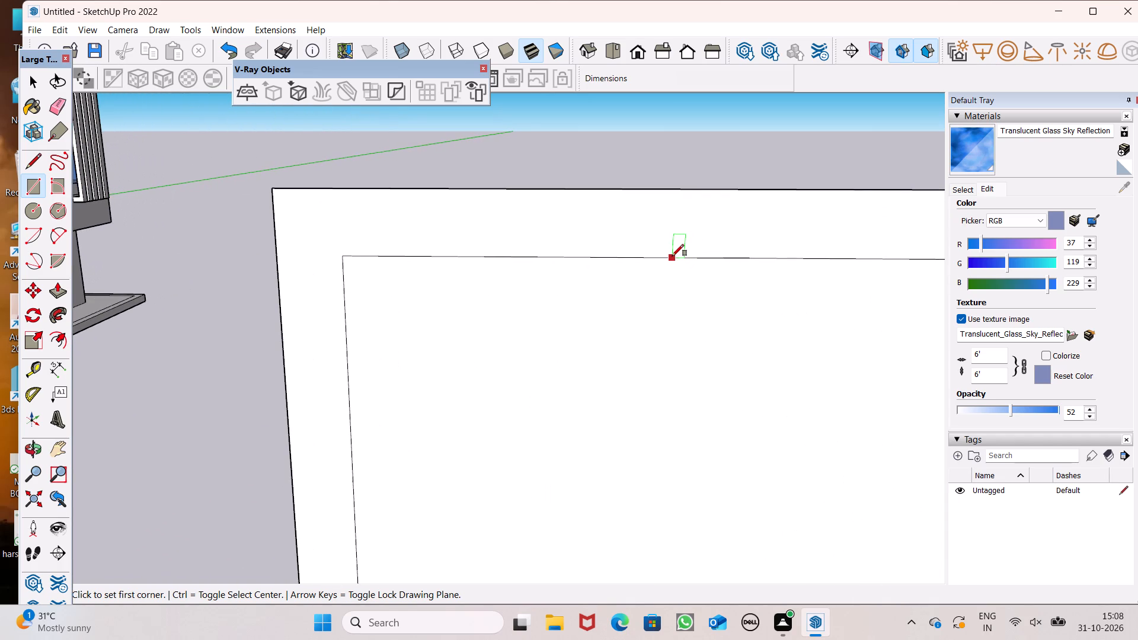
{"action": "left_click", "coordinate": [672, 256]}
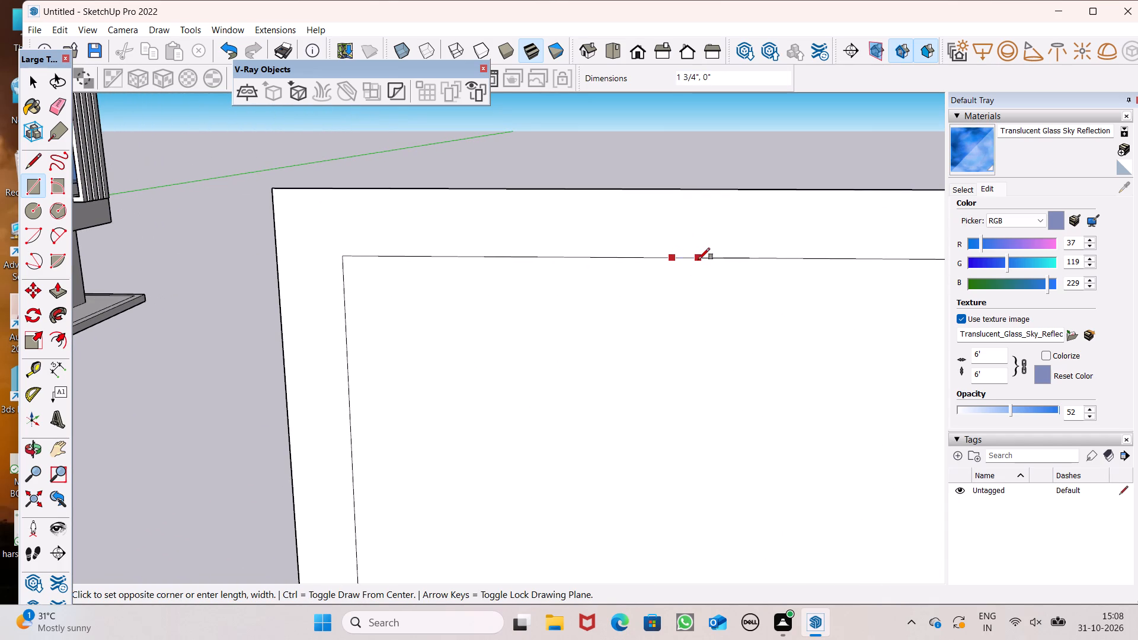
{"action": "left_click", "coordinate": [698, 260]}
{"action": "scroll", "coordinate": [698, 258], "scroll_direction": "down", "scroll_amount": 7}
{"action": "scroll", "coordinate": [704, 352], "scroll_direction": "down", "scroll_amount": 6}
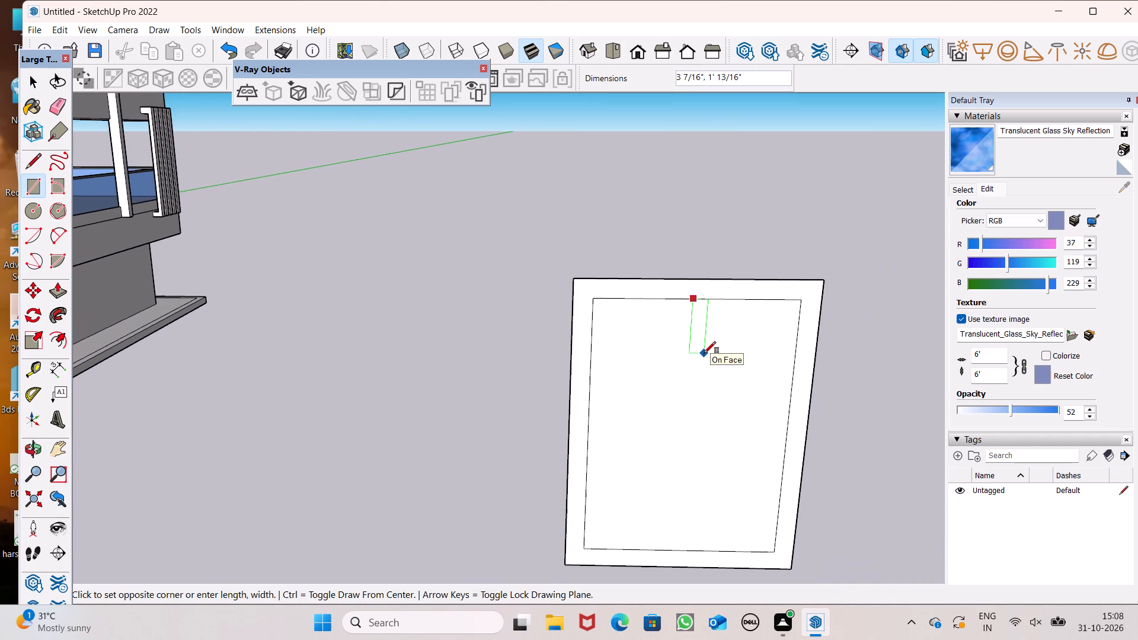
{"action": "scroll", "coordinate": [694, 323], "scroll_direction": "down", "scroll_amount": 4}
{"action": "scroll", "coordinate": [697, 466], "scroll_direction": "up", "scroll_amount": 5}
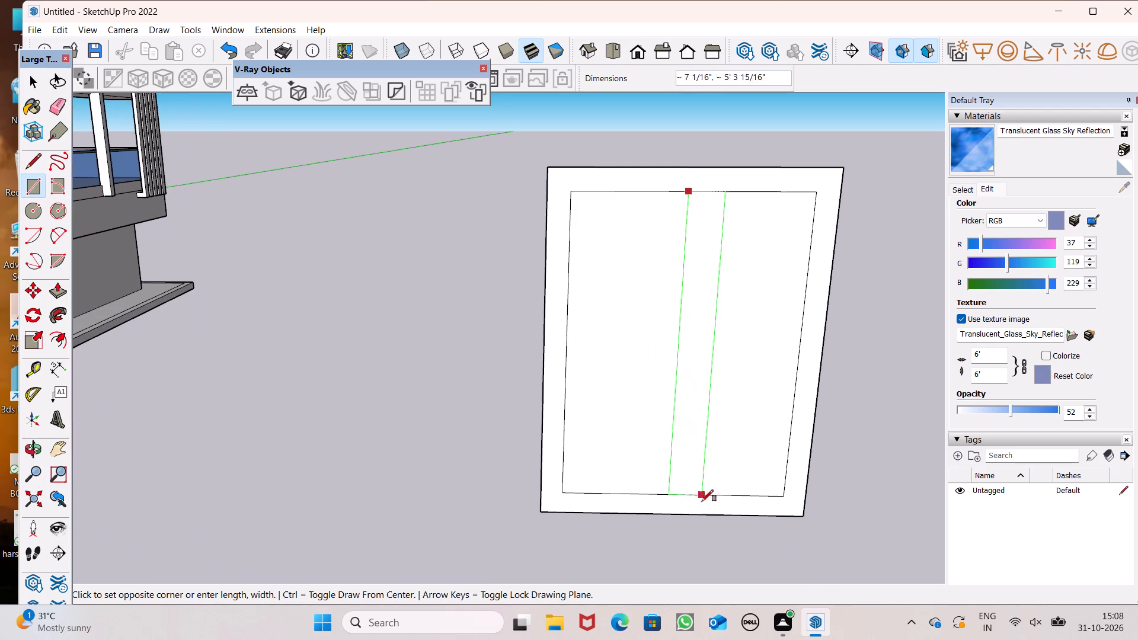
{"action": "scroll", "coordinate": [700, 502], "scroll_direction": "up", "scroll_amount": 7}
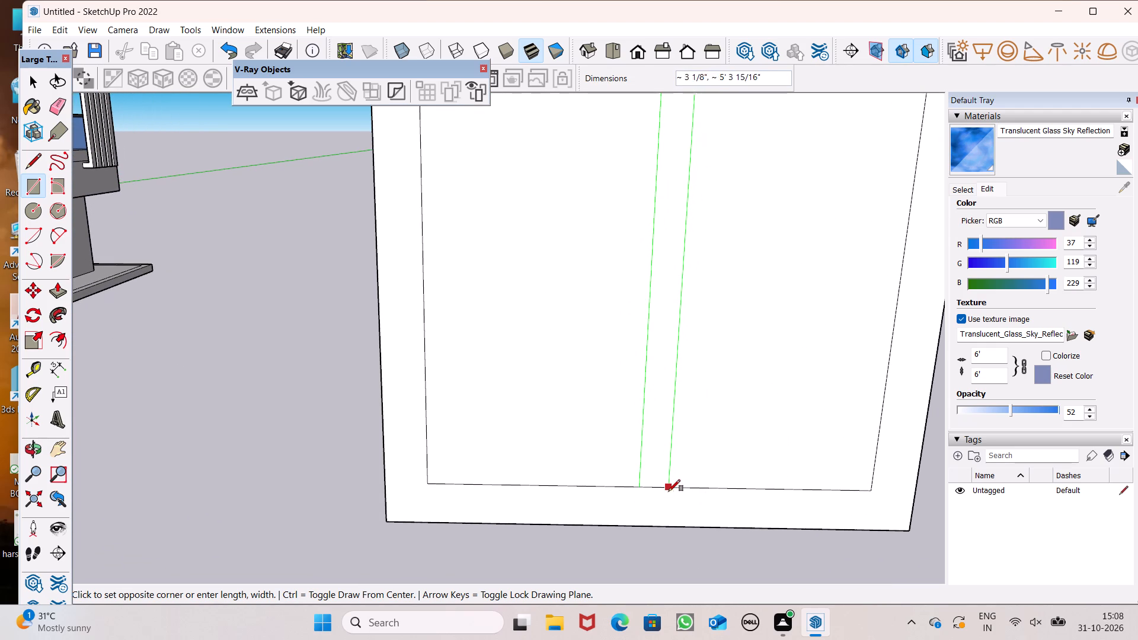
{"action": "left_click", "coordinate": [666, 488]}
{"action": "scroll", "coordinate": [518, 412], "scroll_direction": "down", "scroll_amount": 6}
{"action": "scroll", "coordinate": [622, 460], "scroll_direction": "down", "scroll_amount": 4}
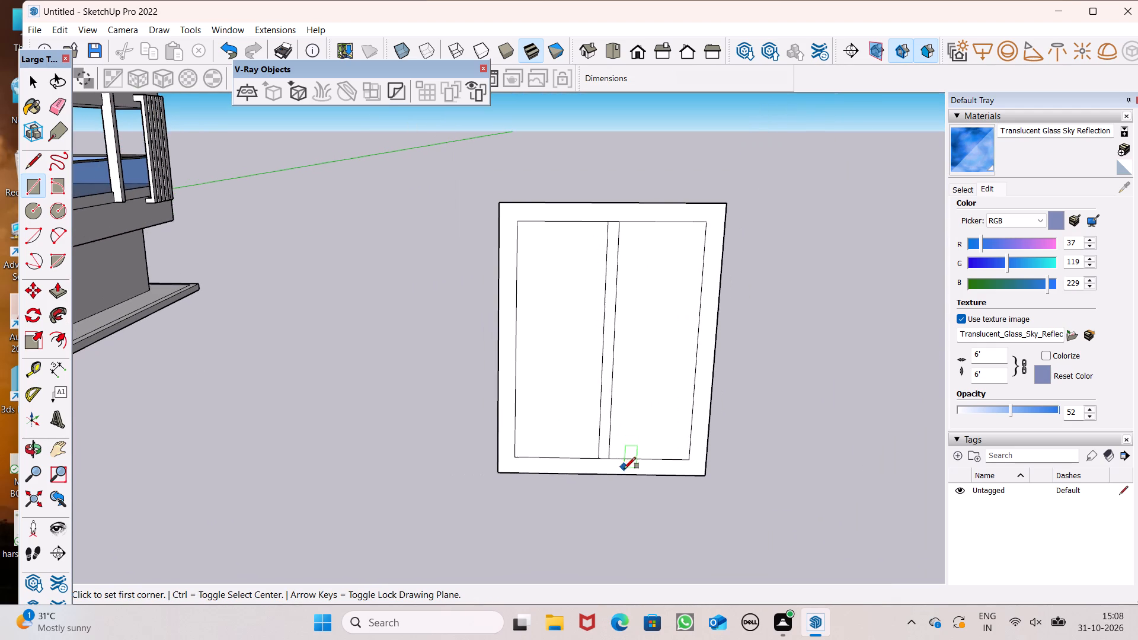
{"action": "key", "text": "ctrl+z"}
Draw a narrower vertical bar about 5' 4" high down the middle of the farthest panel's inner area.
{"action": "scroll", "coordinate": [615, 289], "scroll_direction": "up", "scroll_amount": 3}
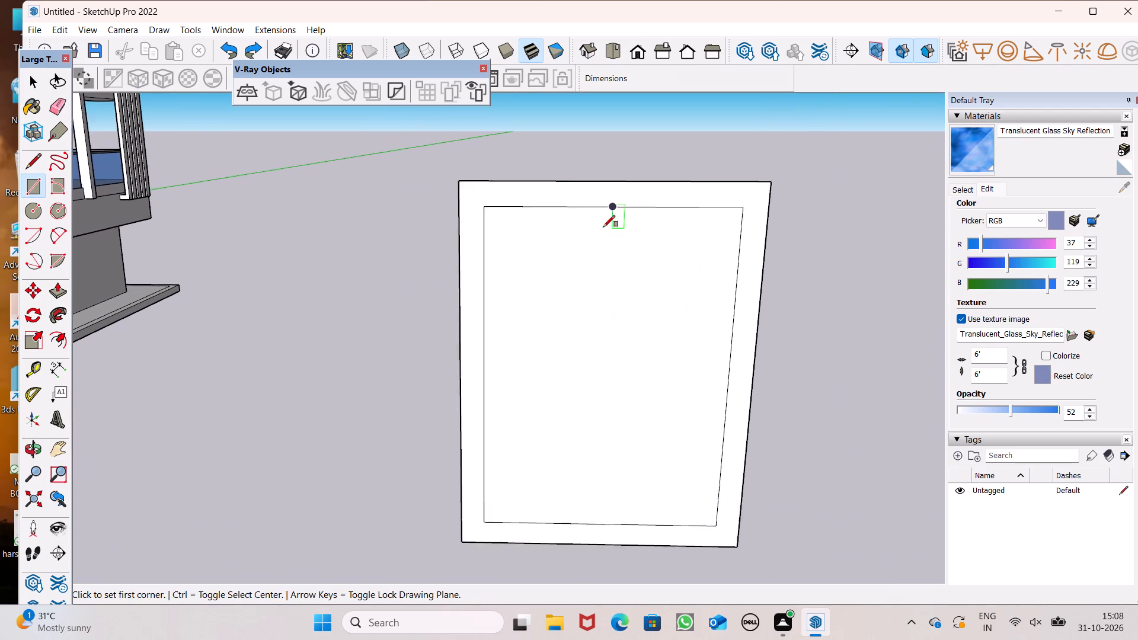
{"action": "scroll", "coordinate": [603, 227], "scroll_direction": "up", "scroll_amount": 10}
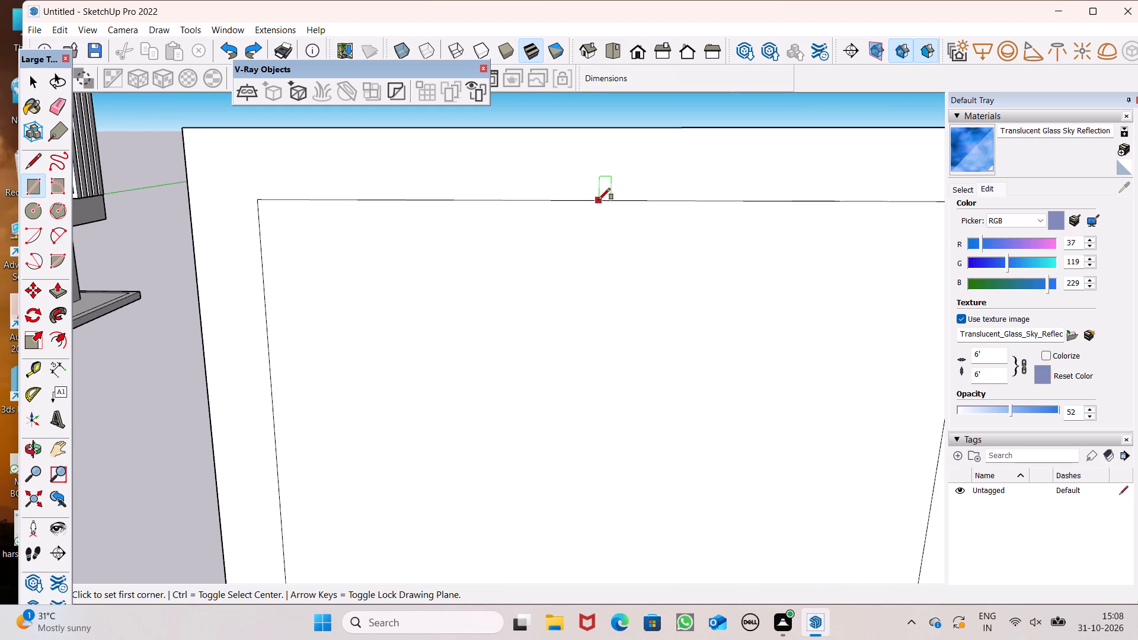
{"action": "left_click", "coordinate": [599, 200]}
{"action": "scroll", "coordinate": [621, 224], "scroll_direction": "down", "scroll_amount": 4}
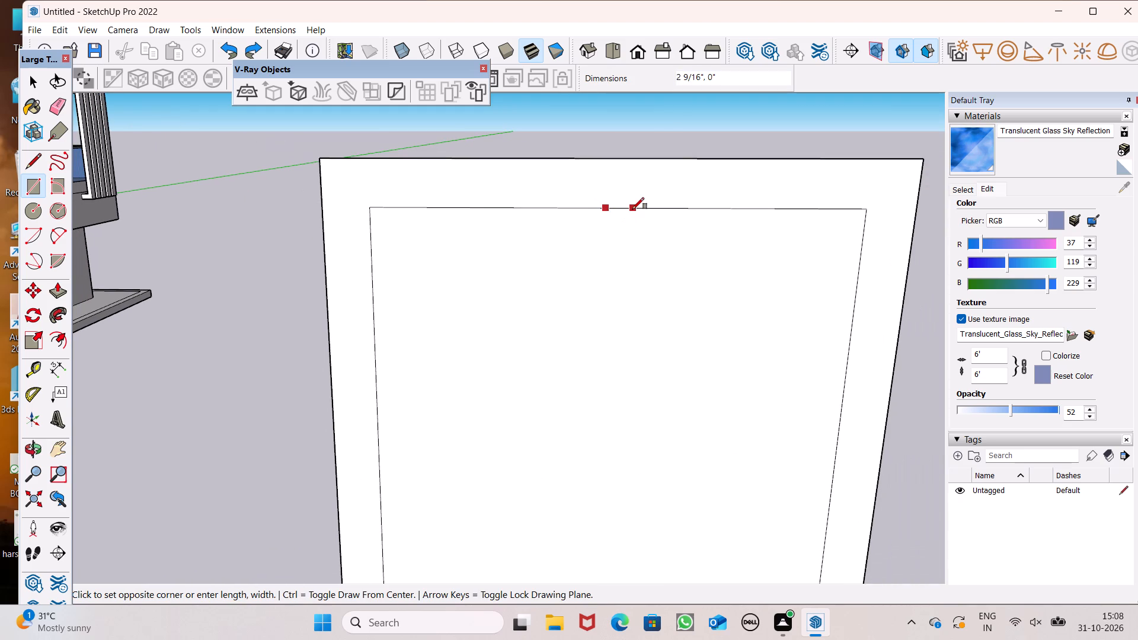
{"action": "left_click", "coordinate": [632, 209]}
{"action": "scroll", "coordinate": [643, 269], "scroll_direction": "down", "scroll_amount": 12}
{"action": "scroll", "coordinate": [643, 317], "scroll_direction": "down", "scroll_amount": 2}
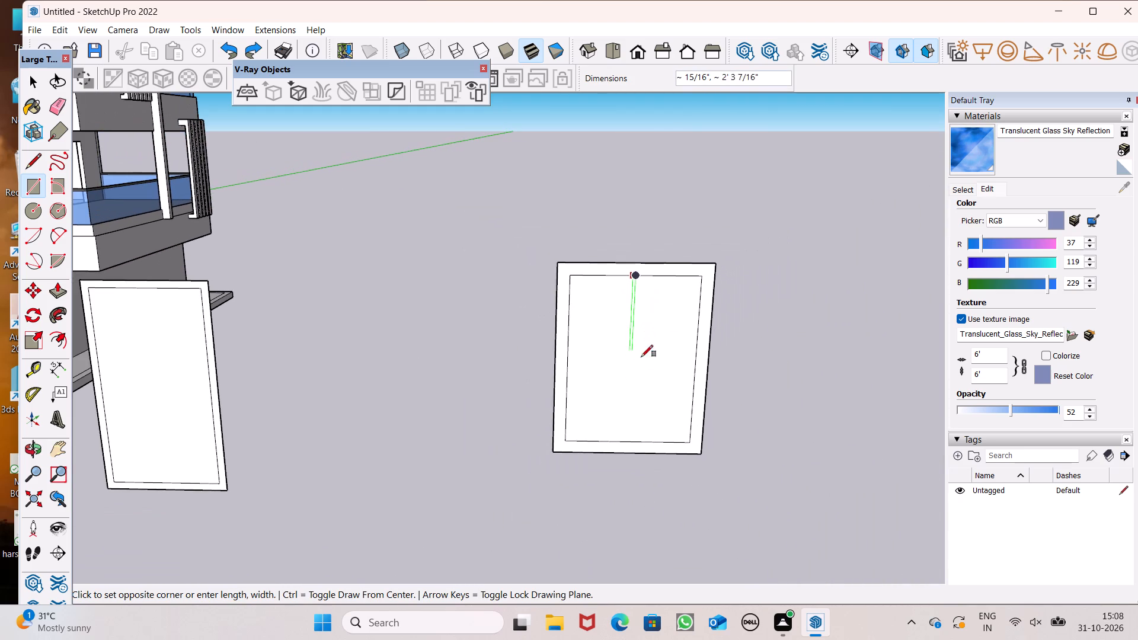
{"action": "scroll", "coordinate": [642, 434], "scroll_direction": "up", "scroll_amount": 11}
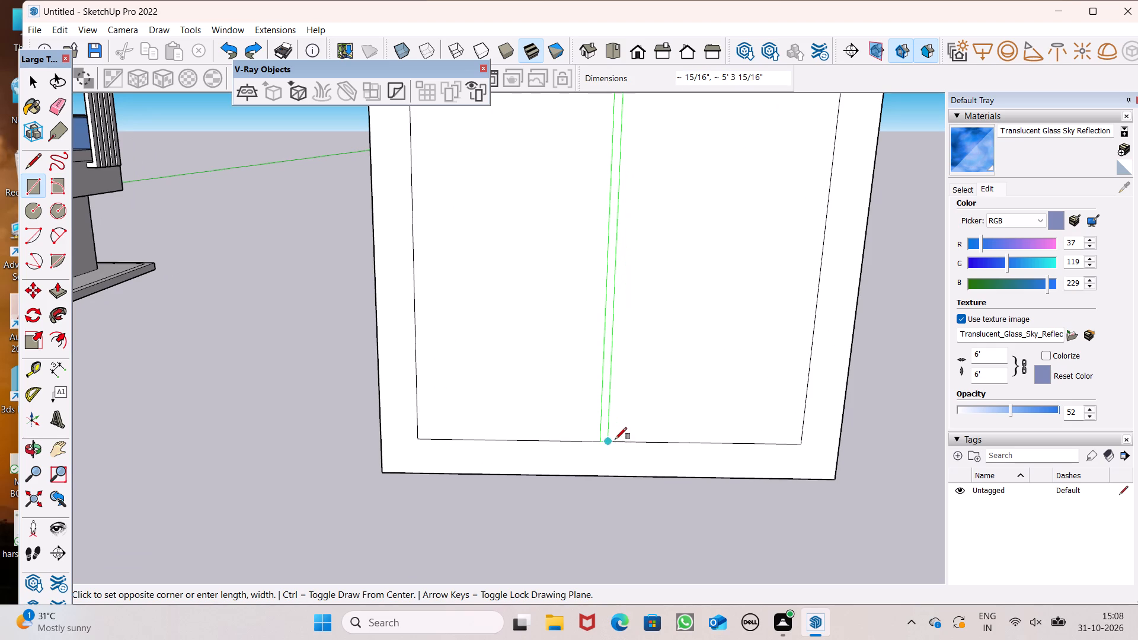
{"action": "scroll", "coordinate": [615, 439], "scroll_direction": "up", "scroll_amount": 5}
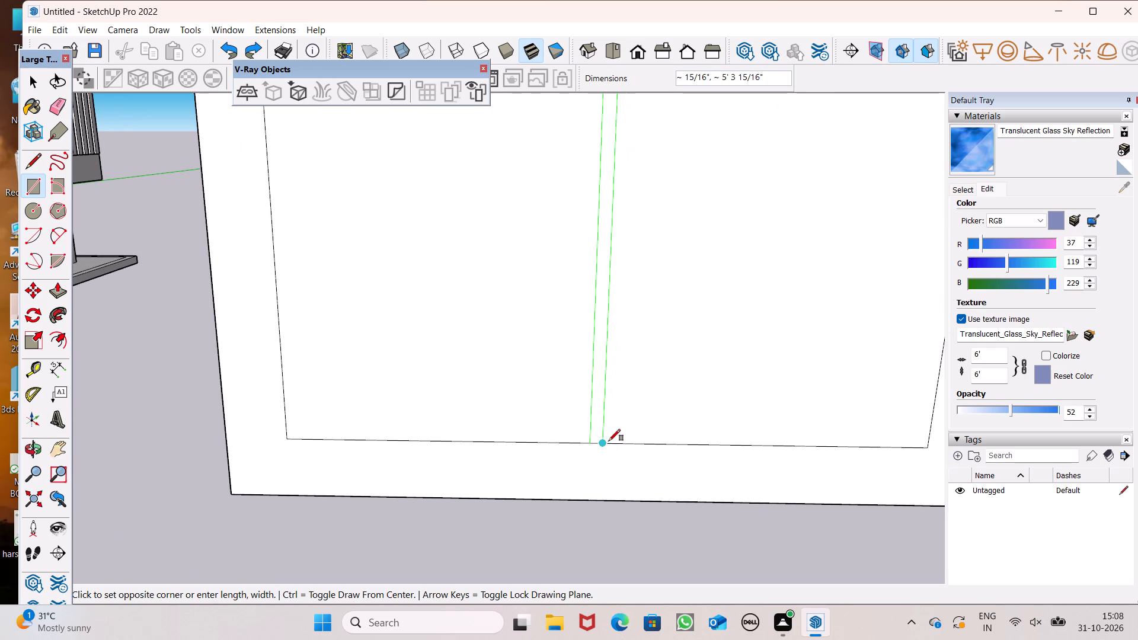
{"action": "left_click", "coordinate": [611, 443]}
{"action": "scroll", "coordinate": [641, 420], "scroll_direction": "down", "scroll_amount": 7}
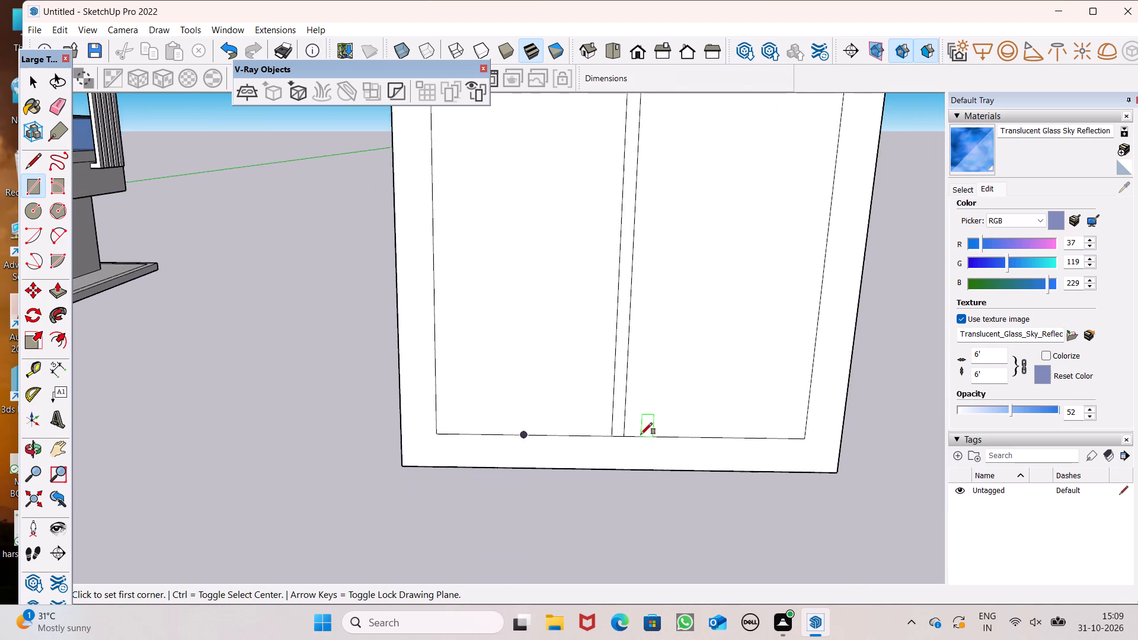
{"action": "scroll", "coordinate": [641, 434], "scroll_direction": "down", "scroll_amount": 12}
{"action": "key", "text": "space"}
Erase the short line segments closing the vertical bar's upper and lower ends in the farthest panel, merging it with the frame.
{"action": "scroll", "coordinate": [616, 278], "scroll_direction": "down", "scroll_amount": 2}
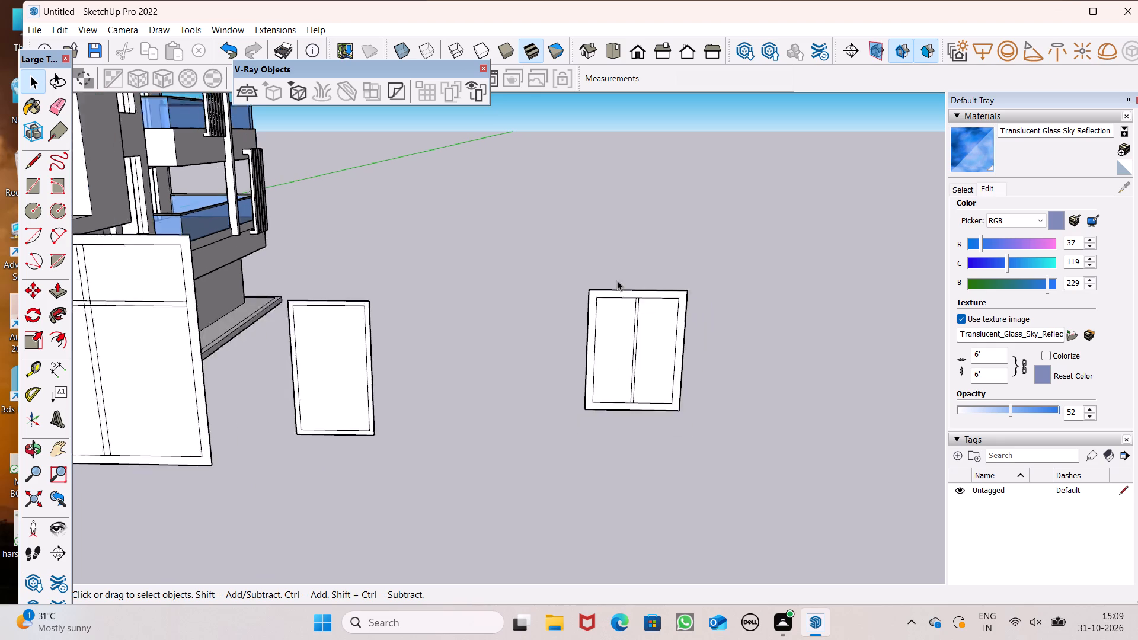
{"action": "scroll", "coordinate": [617, 280], "scroll_direction": "down", "scroll_amount": 2}
{"action": "left_click", "coordinate": [57, 106]}
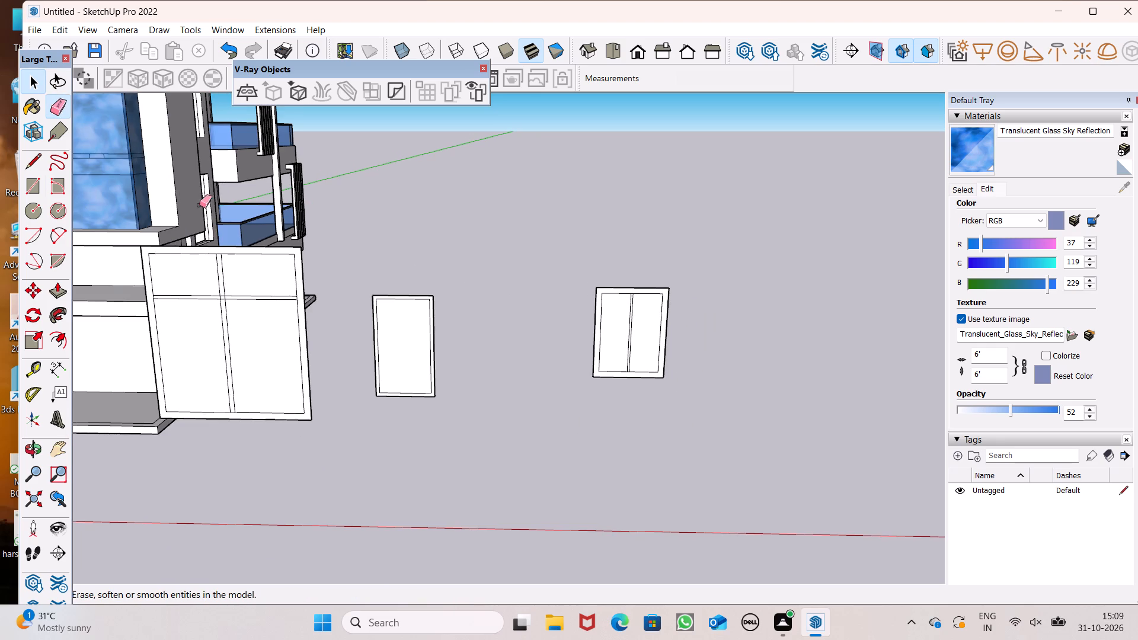
{"action": "scroll", "coordinate": [549, 298], "scroll_direction": "down", "scroll_amount": 1}
{"action": "scroll", "coordinate": [664, 311], "scroll_direction": "up", "scroll_amount": 6}
{"action": "scroll", "coordinate": [580, 271], "scroll_direction": "up", "scroll_amount": 10}
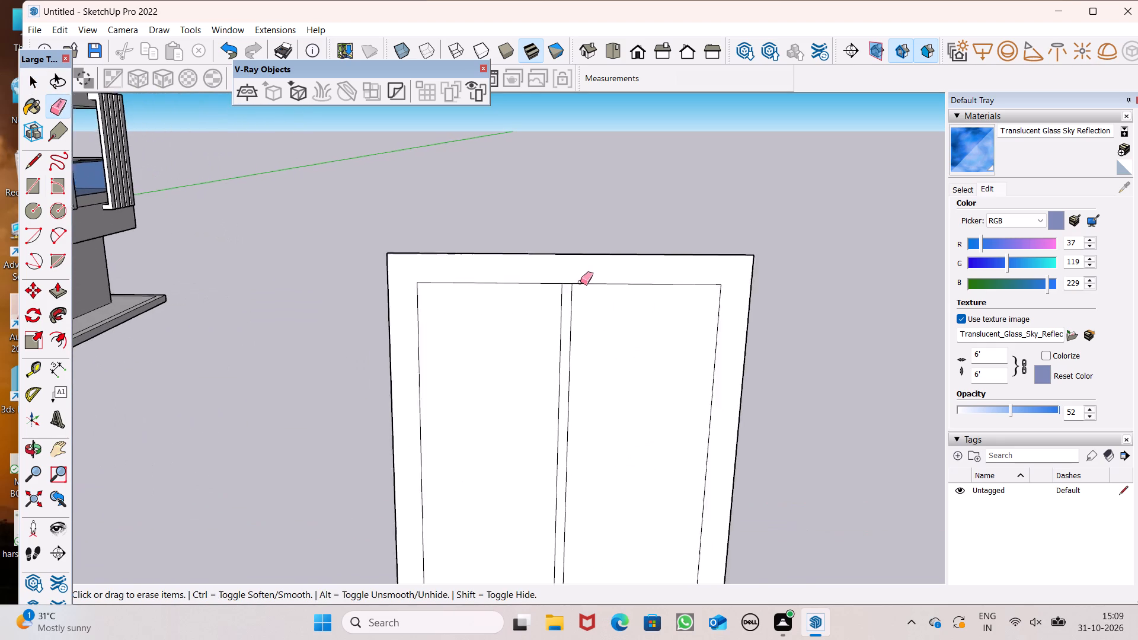
{"action": "scroll", "coordinate": [580, 282], "scroll_direction": "up", "scroll_amount": 8}
{"action": "left_click_drag", "start_coordinate": [558, 284], "coordinate": [558, 275]}
{"action": "scroll", "coordinate": [573, 244], "scroll_direction": "down", "scroll_amount": 4}
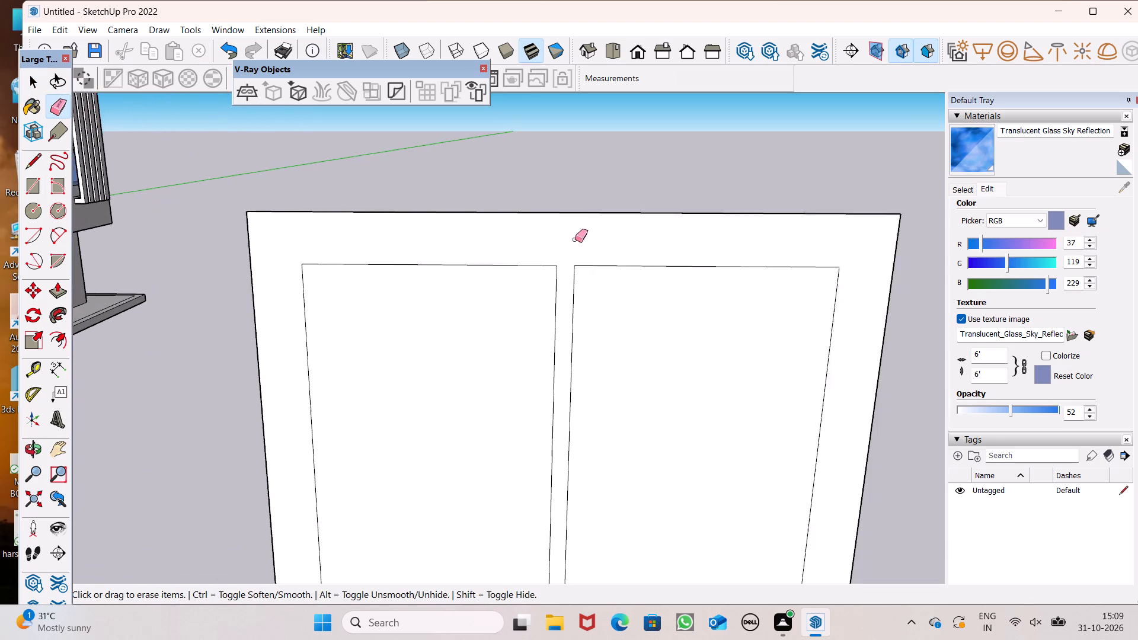
{"action": "scroll", "coordinate": [575, 239], "scroll_direction": "down", "scroll_amount": 2}
{"action": "scroll", "coordinate": [663, 167], "scroll_direction": "down", "scroll_amount": 5}
{"action": "scroll", "coordinate": [673, 331], "scroll_direction": "up", "scroll_amount": 6}
{"action": "scroll", "coordinate": [608, 324], "scroll_direction": "up", "scroll_amount": 6}
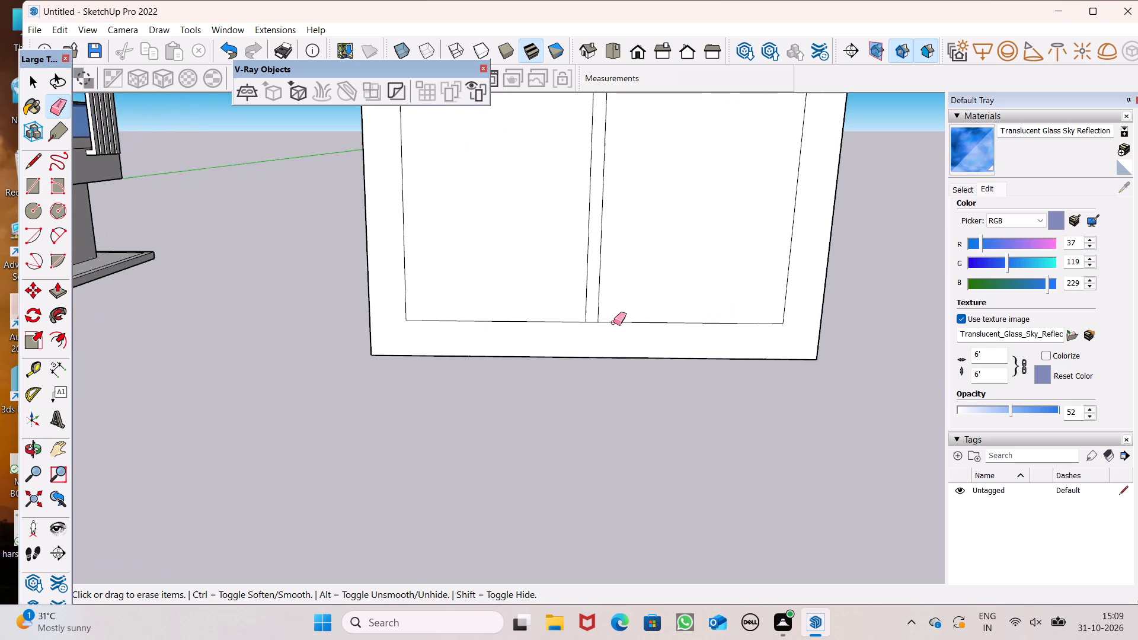
{"action": "scroll", "coordinate": [613, 322], "scroll_direction": "up", "scroll_amount": 7}
{"action": "left_click_drag", "start_coordinate": [583, 322], "coordinate": [575, 308]}
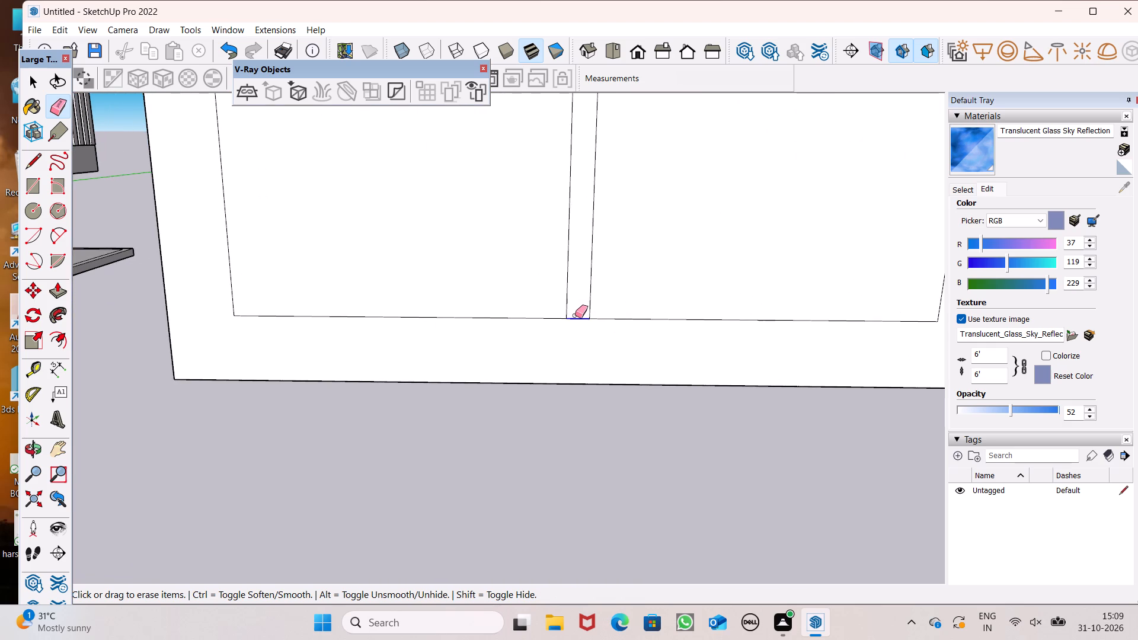
Erase the four short line segments where the vertical and horizontal bars cross in the largest panel.
{"action": "scroll", "coordinate": [691, 371], "scroll_direction": "down", "scroll_amount": 7}
{"action": "scroll", "coordinate": [809, 373], "scroll_direction": "down", "scroll_amount": 6}
{"action": "scroll", "coordinate": [747, 343], "scroll_direction": "down", "scroll_amount": 6}
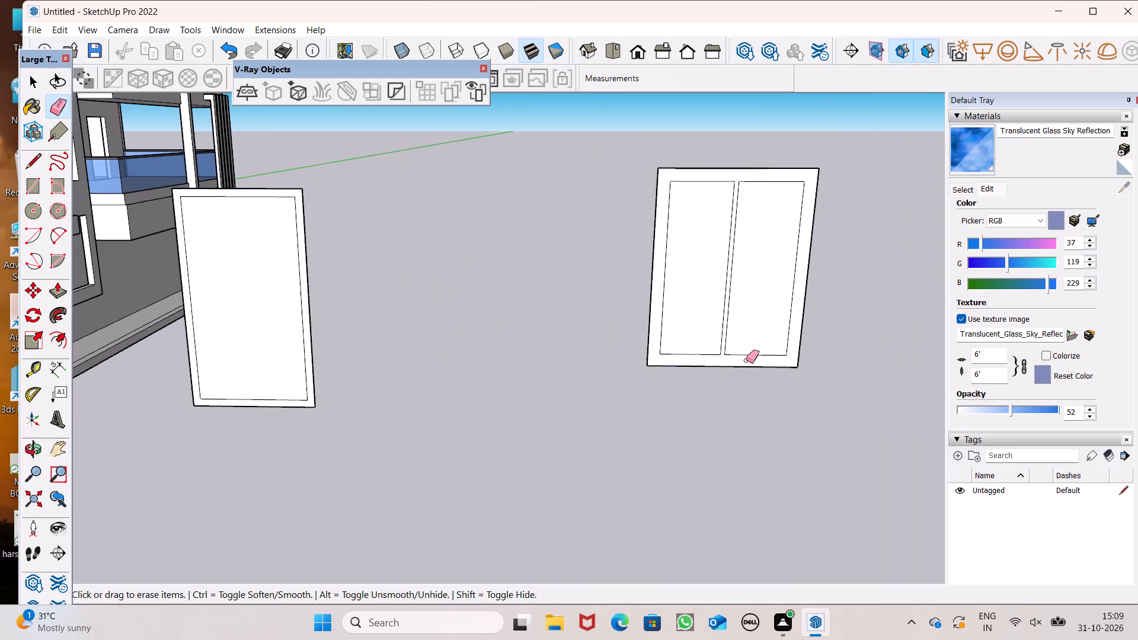
{"action": "scroll", "coordinate": [559, 278], "scroll_direction": "down", "scroll_amount": 7}
{"action": "scroll", "coordinate": [101, 328], "scroll_direction": "up", "scroll_amount": 5}
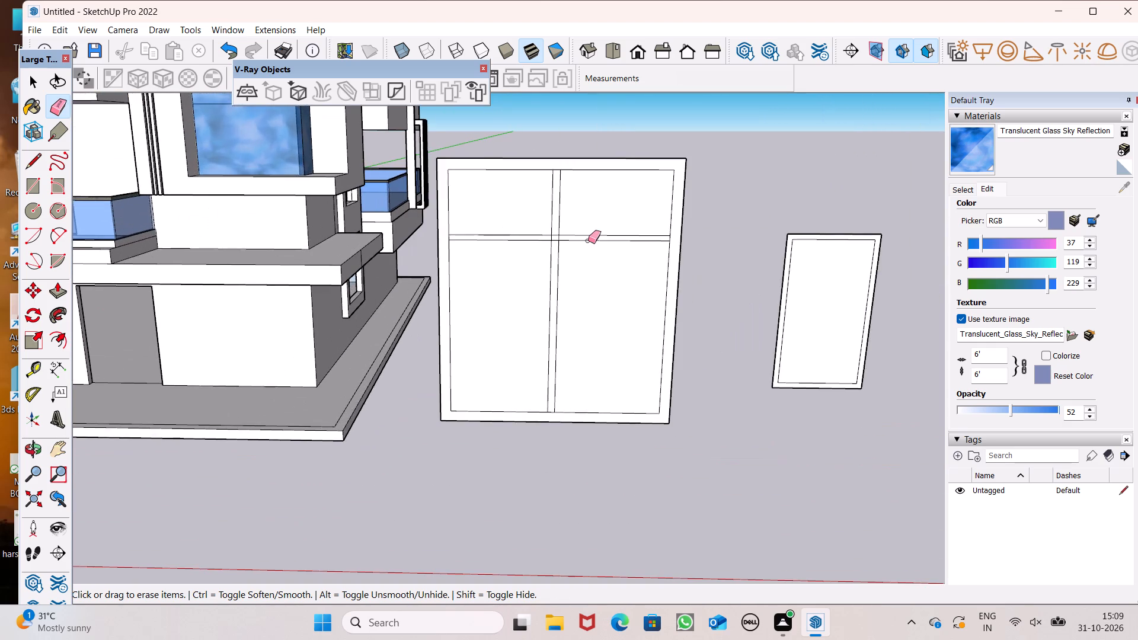
{"action": "scroll", "coordinate": [480, 247], "scroll_direction": "up", "scroll_amount": 7}
{"action": "scroll", "coordinate": [619, 244], "scroll_direction": "up", "scroll_amount": 13}
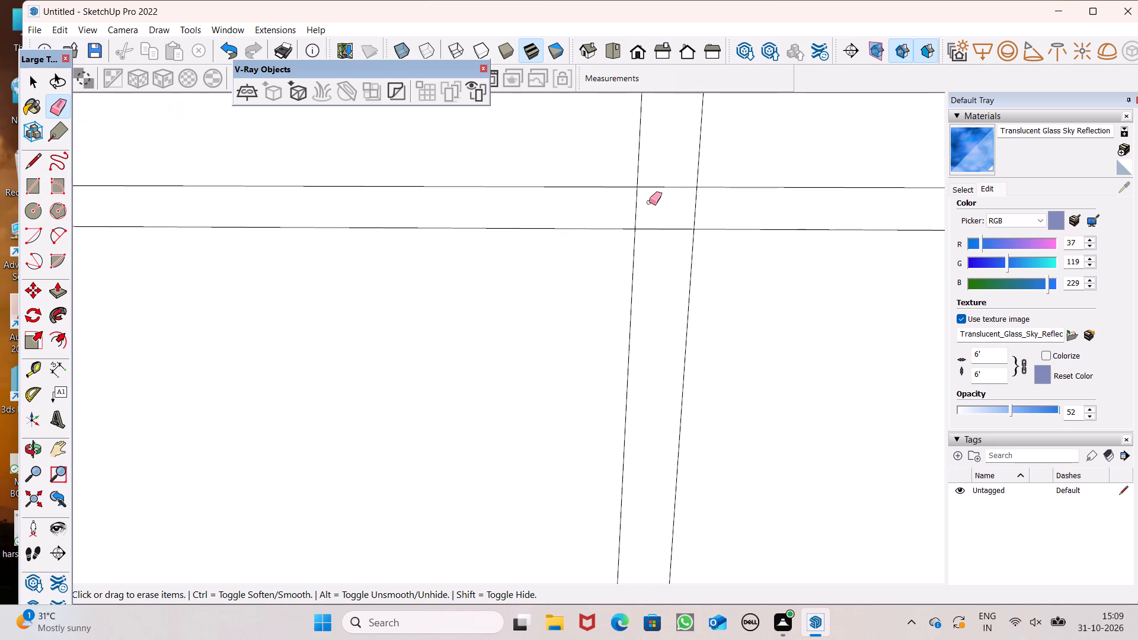
{"action": "left_click_drag", "start_coordinate": [633, 205], "coordinate": [672, 197]}
{"action": "left_click_drag", "start_coordinate": [669, 184], "coordinate": [658, 214]}
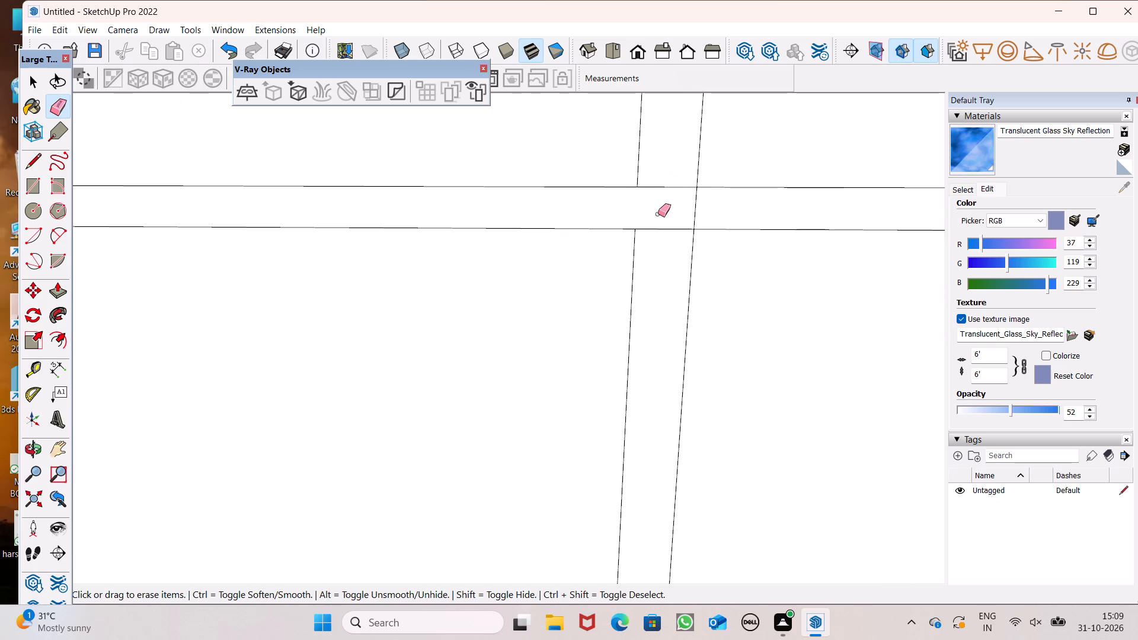
{"action": "left_click_drag", "start_coordinate": [658, 214], "coordinate": [715, 201]}
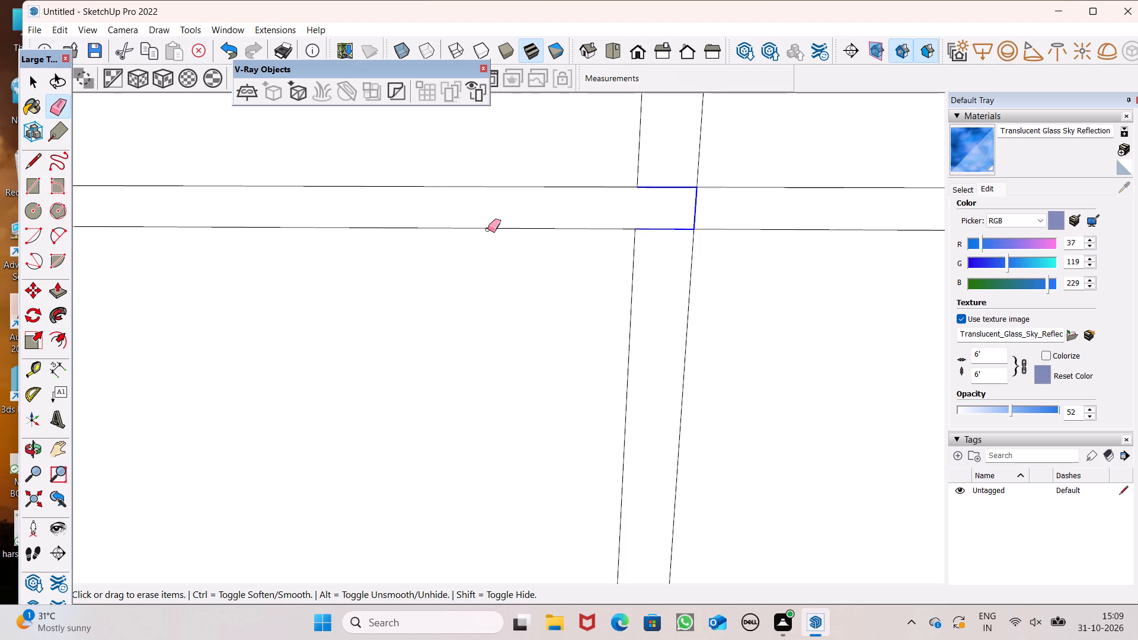
Erase the short line segments closing both ends of the horizontal bar and the vertical bar's upper end in the largest panel.
{"action": "scroll", "coordinate": [582, 303], "scroll_direction": "down", "scroll_amount": 1}
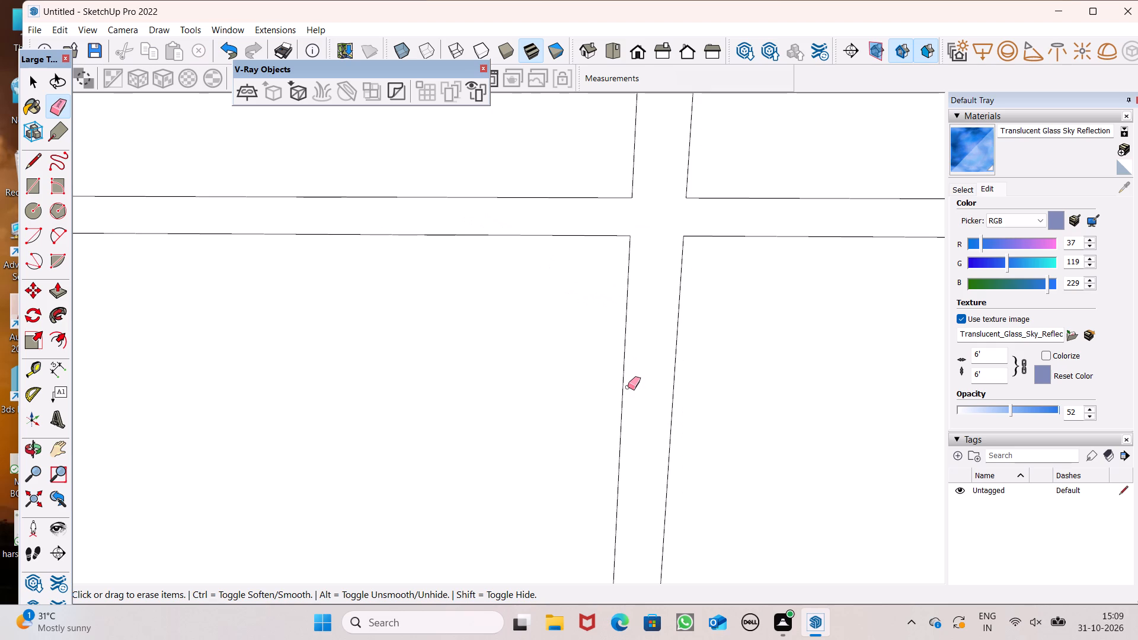
{"action": "scroll", "coordinate": [585, 239], "scroll_direction": "down", "scroll_amount": 7}
{"action": "scroll", "coordinate": [536, 384], "scroll_direction": "down", "scroll_amount": 3}
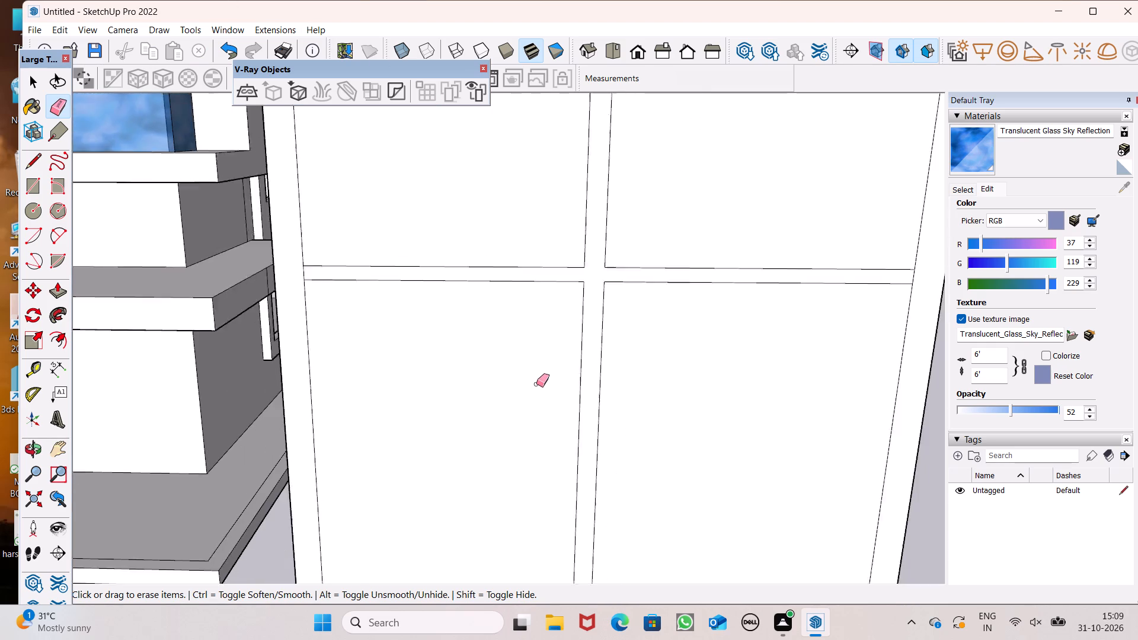
{"action": "scroll", "coordinate": [536, 384], "scroll_direction": "down", "scroll_amount": 3}
{"action": "scroll", "coordinate": [429, 319], "scroll_direction": "up", "scroll_amount": 7}
{"action": "scroll", "coordinate": [308, 264], "scroll_direction": "up", "scroll_amount": 6}
{"action": "left_click", "coordinate": [279, 285]}
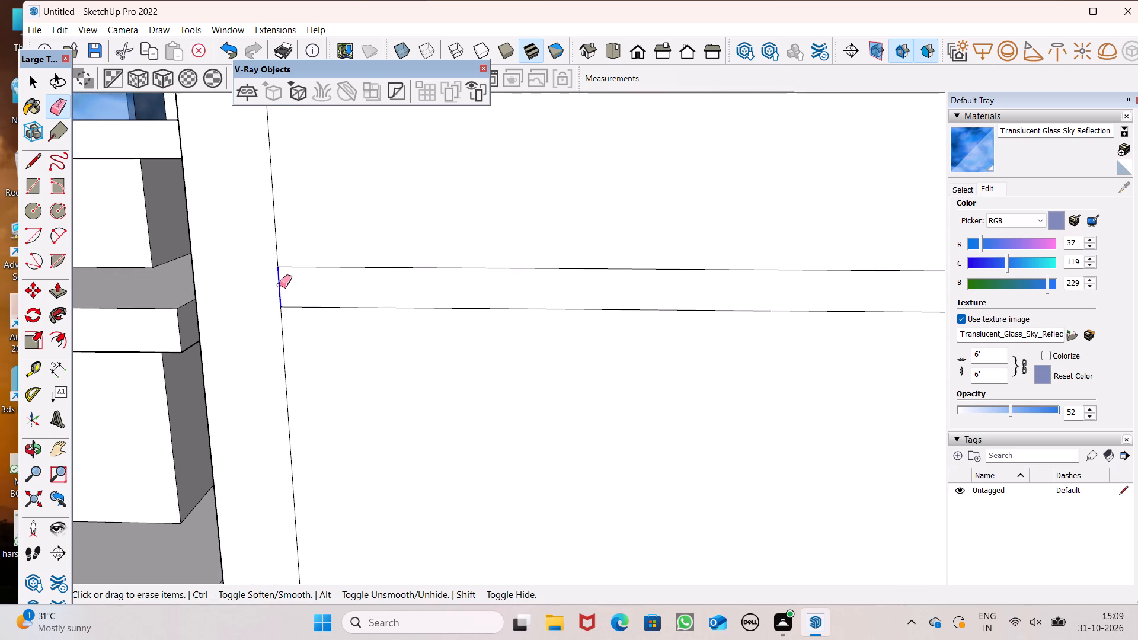
{"action": "scroll", "coordinate": [335, 490], "scroll_direction": "down", "scroll_amount": 6}
{"action": "scroll", "coordinate": [372, 348], "scroll_direction": "down", "scroll_amount": 8}
{"action": "scroll", "coordinate": [474, 284], "scroll_direction": "up", "scroll_amount": 5}
{"action": "scroll", "coordinate": [602, 210], "scroll_direction": "up", "scroll_amount": 3}
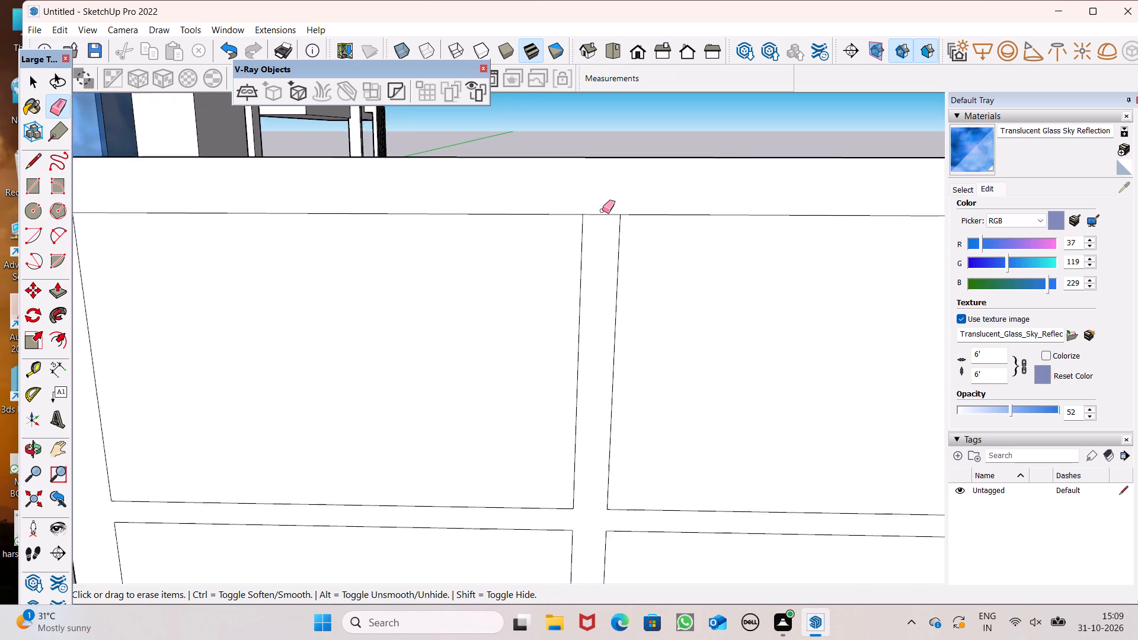
{"action": "scroll", "coordinate": [602, 210], "scroll_direction": "up", "scroll_amount": 2}
{"action": "left_click_drag", "start_coordinate": [602, 215], "coordinate": [600, 223]}
{"action": "scroll", "coordinate": [562, 270], "scroll_direction": "down", "scroll_amount": 14}
{"action": "scroll", "coordinate": [481, 279], "scroll_direction": "down", "scroll_amount": 4}
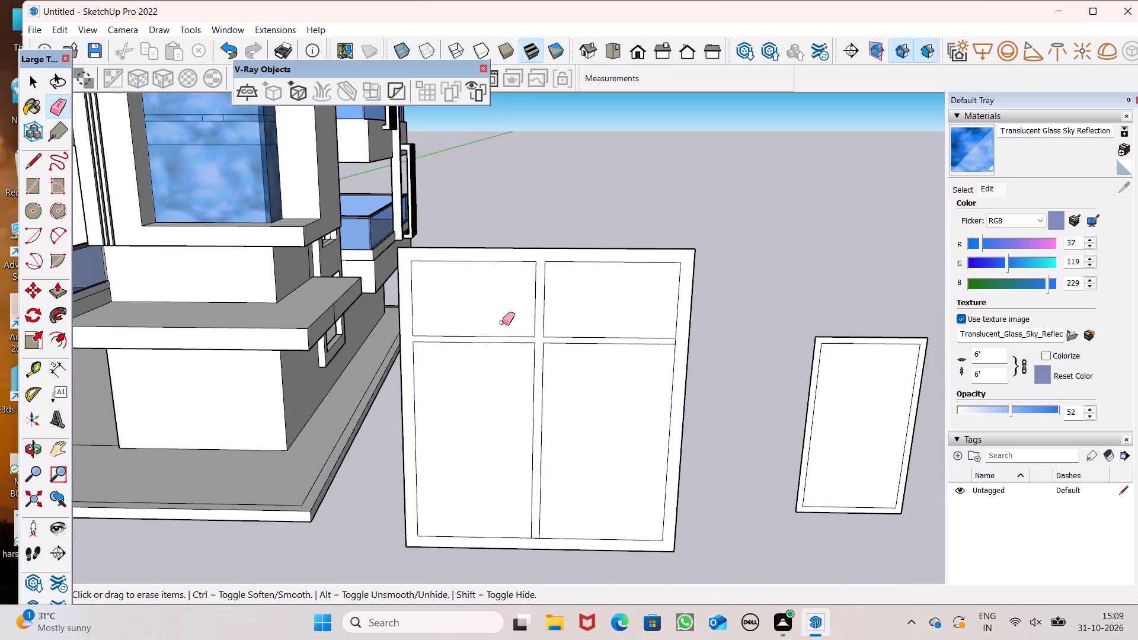
{"action": "middle_click_drag", "start_coordinate": [509, 337], "coordinate": [564, 348]}
{"action": "scroll", "coordinate": [715, 346], "scroll_direction": "up", "scroll_amount": 6}
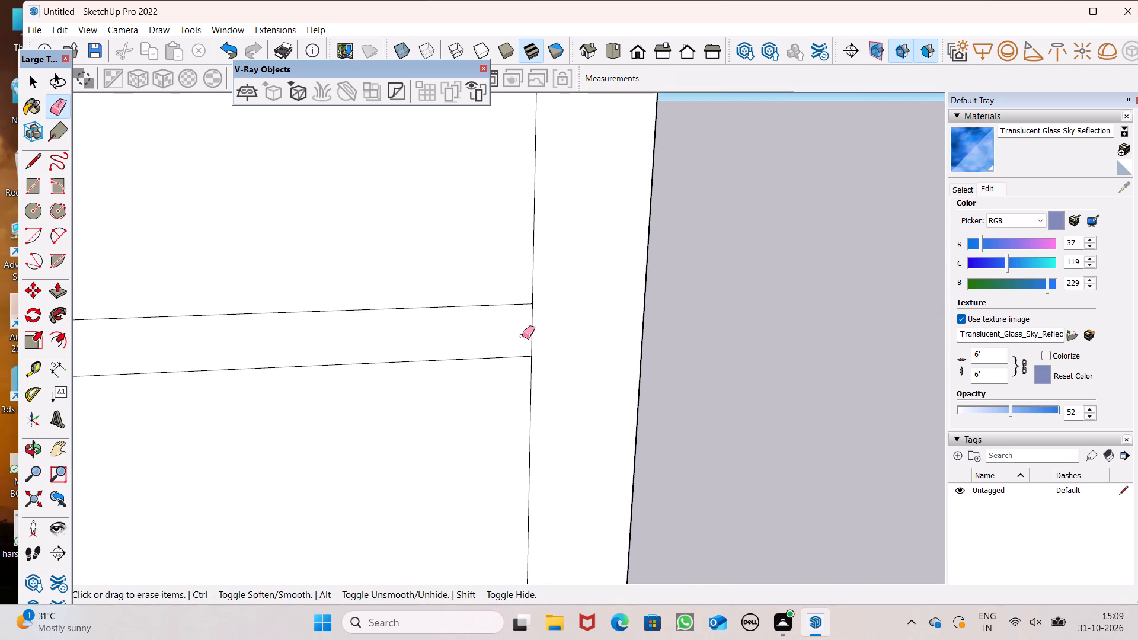
{"action": "left_click", "coordinate": [522, 332]}
{"action": "left_click_drag", "start_coordinate": [542, 330], "coordinate": [529, 332]}
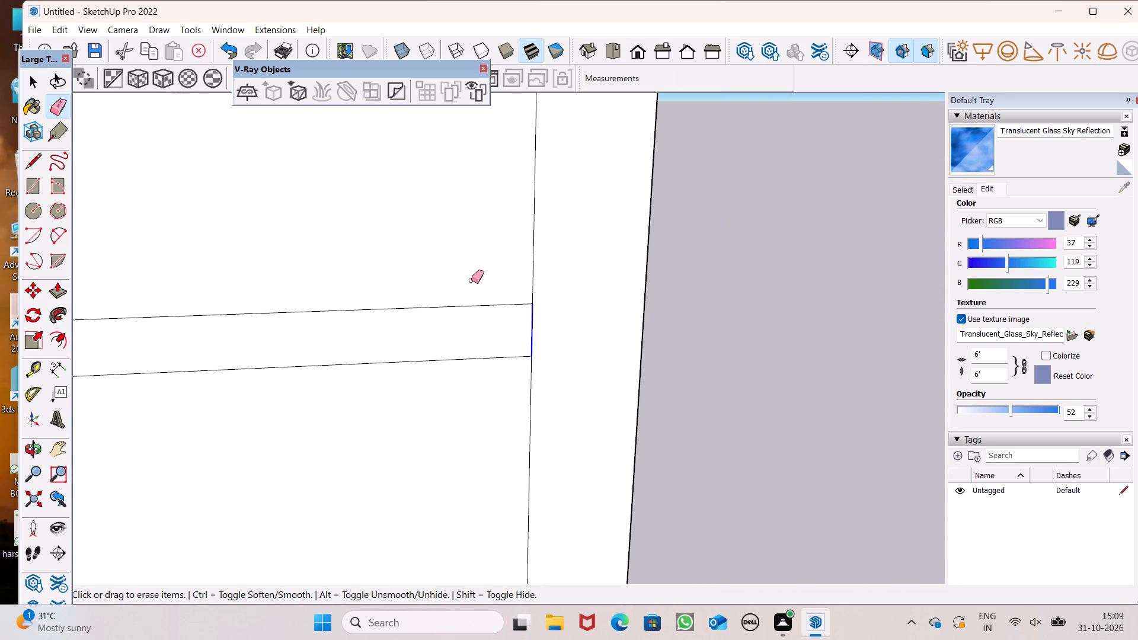
Paint the four panes of the largest panel with Translucent Glass Blue, keeping the frame and bars unpainted.
{"action": "scroll", "coordinate": [462, 254], "scroll_direction": "down", "scroll_amount": 12}
{"action": "scroll", "coordinate": [497, 262], "scroll_direction": "up", "scroll_amount": 1}
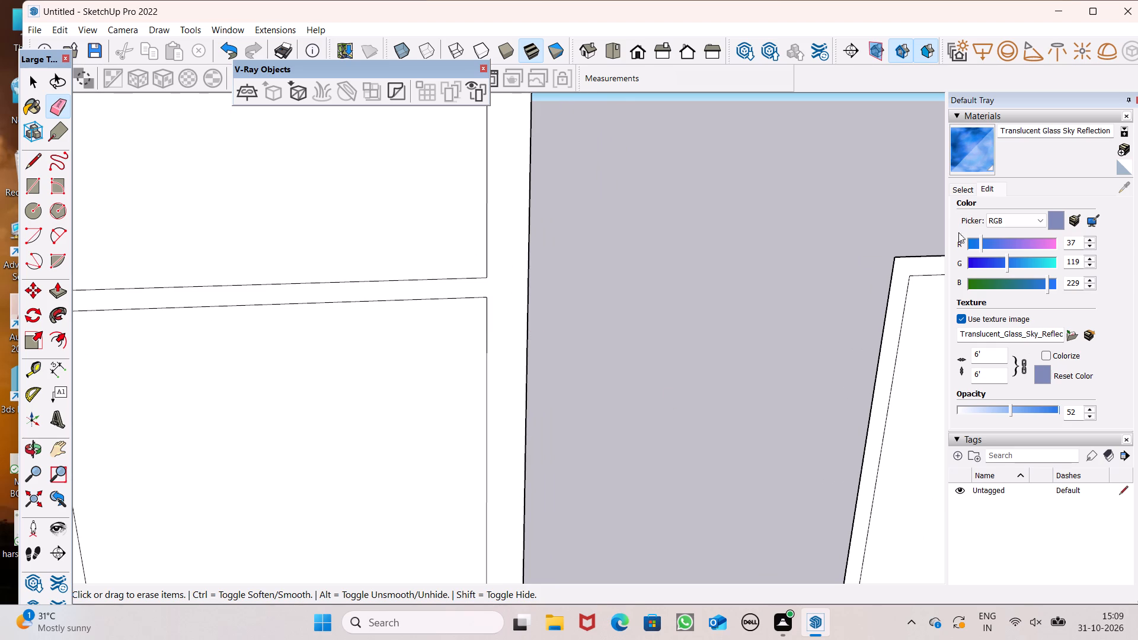
{"action": "scroll", "coordinate": [1011, 354], "scroll_direction": "down", "scroll_amount": 6}
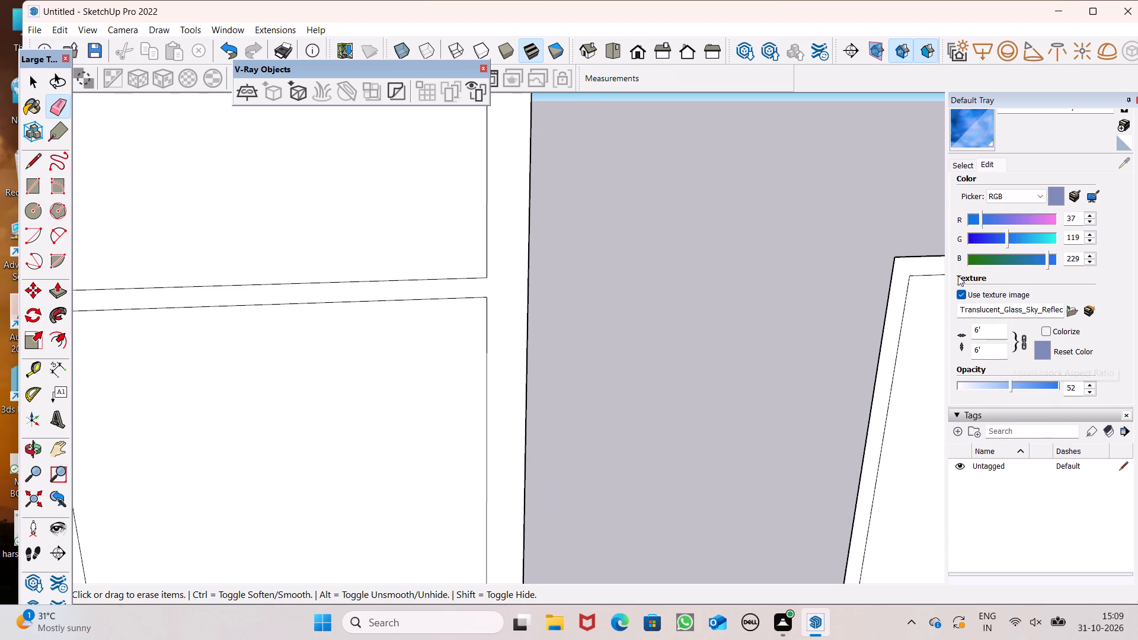
{"action": "left_click", "coordinate": [964, 161]}
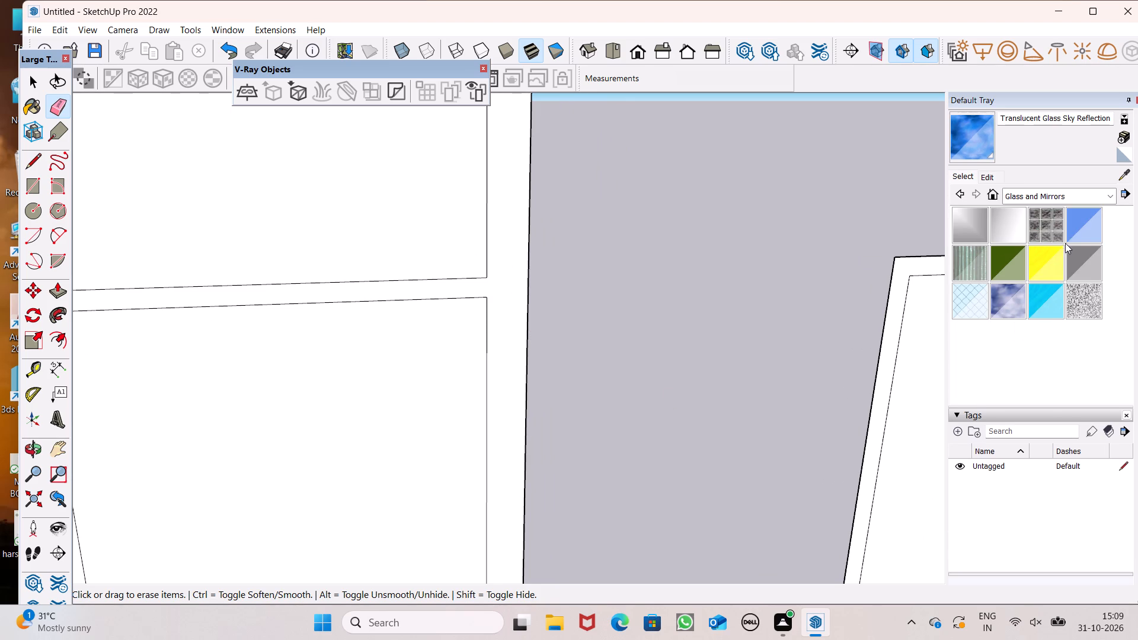
{"action": "left_click", "coordinate": [1070, 237]}
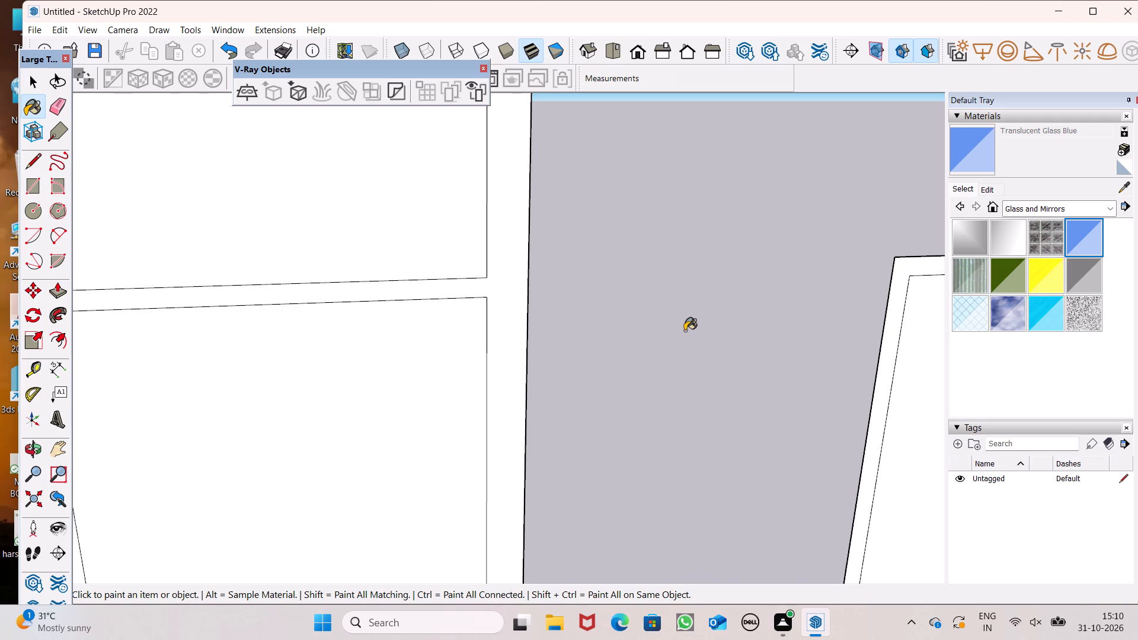
{"action": "scroll", "coordinate": [685, 331], "scroll_direction": "down", "scroll_amount": 6}
{"action": "scroll", "coordinate": [577, 360], "scroll_direction": "up", "scroll_amount": 5}
{"action": "left_click_drag", "start_coordinate": [450, 340], "coordinate": [452, 327]}
{"action": "left_click", "coordinate": [448, 265]}
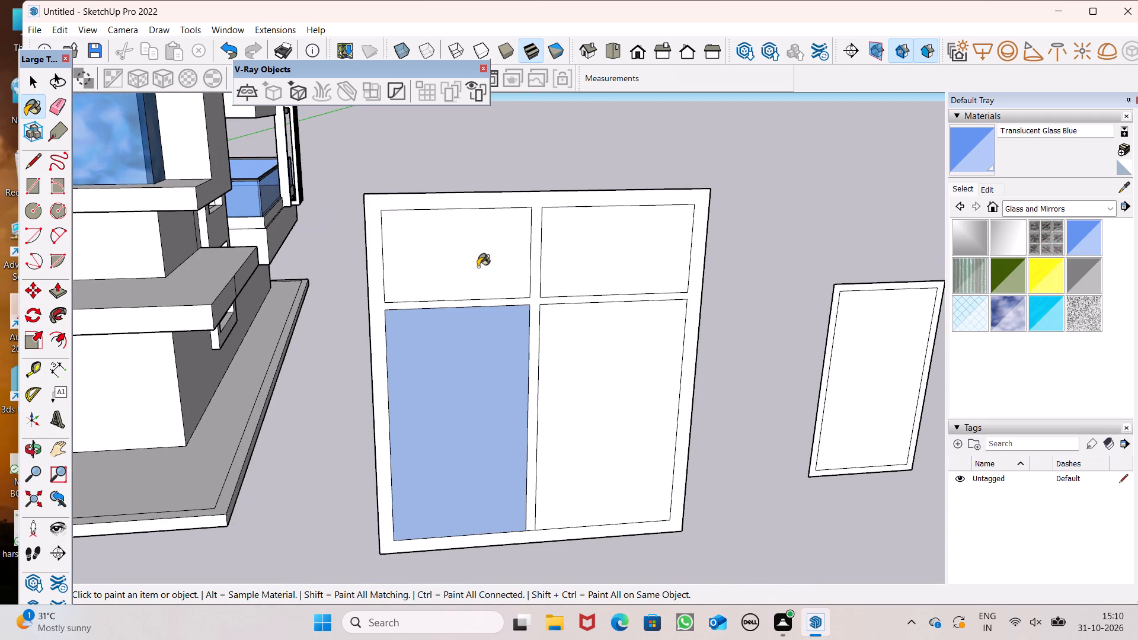
{"action": "left_click", "coordinate": [536, 262]}
{"action": "key", "text": "ctrl+z"}
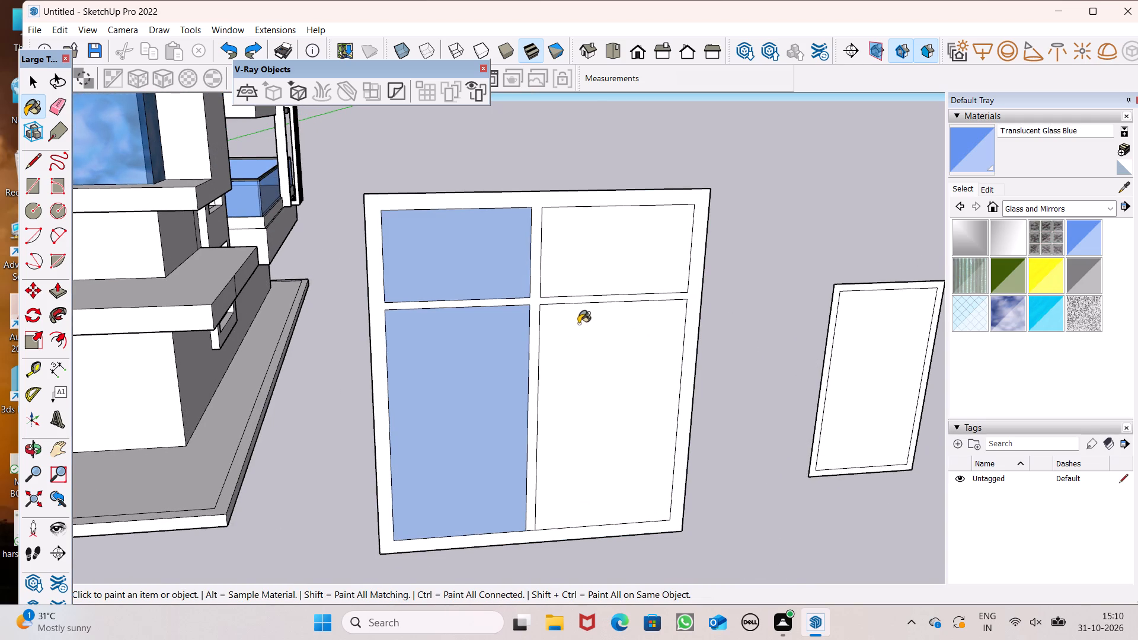
{"action": "left_click", "coordinate": [580, 249]}
{"action": "left_click", "coordinate": [578, 365]}
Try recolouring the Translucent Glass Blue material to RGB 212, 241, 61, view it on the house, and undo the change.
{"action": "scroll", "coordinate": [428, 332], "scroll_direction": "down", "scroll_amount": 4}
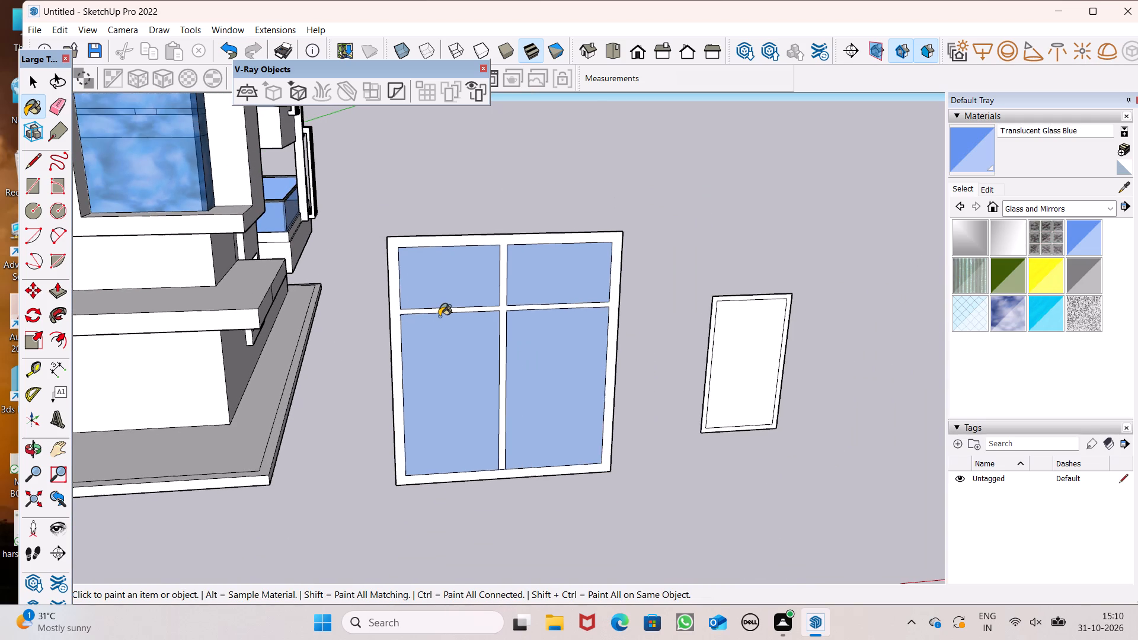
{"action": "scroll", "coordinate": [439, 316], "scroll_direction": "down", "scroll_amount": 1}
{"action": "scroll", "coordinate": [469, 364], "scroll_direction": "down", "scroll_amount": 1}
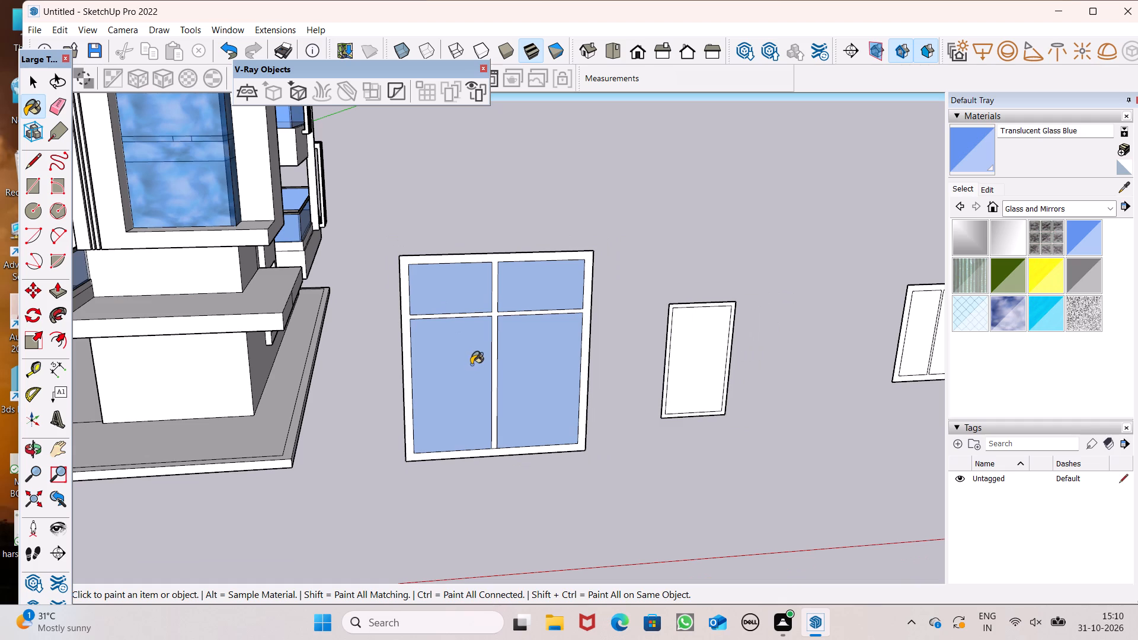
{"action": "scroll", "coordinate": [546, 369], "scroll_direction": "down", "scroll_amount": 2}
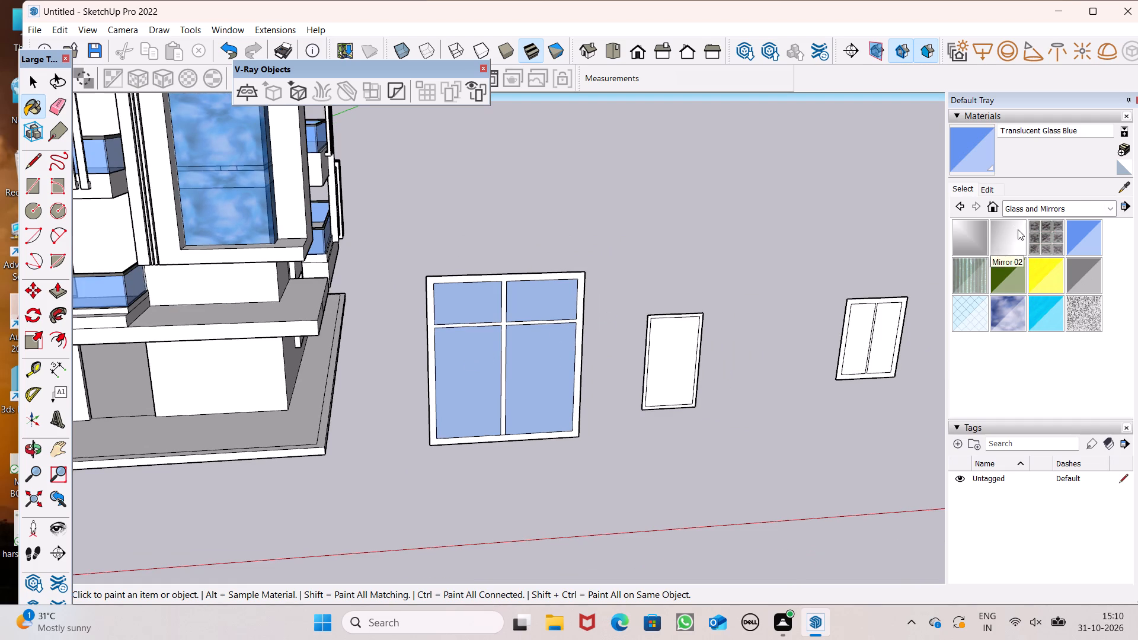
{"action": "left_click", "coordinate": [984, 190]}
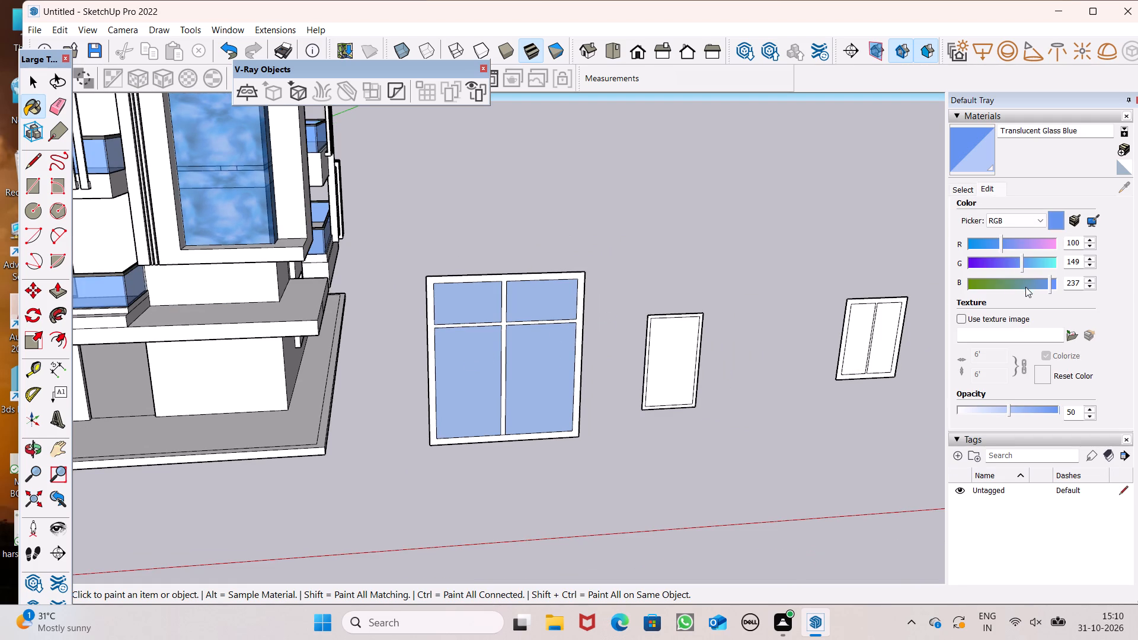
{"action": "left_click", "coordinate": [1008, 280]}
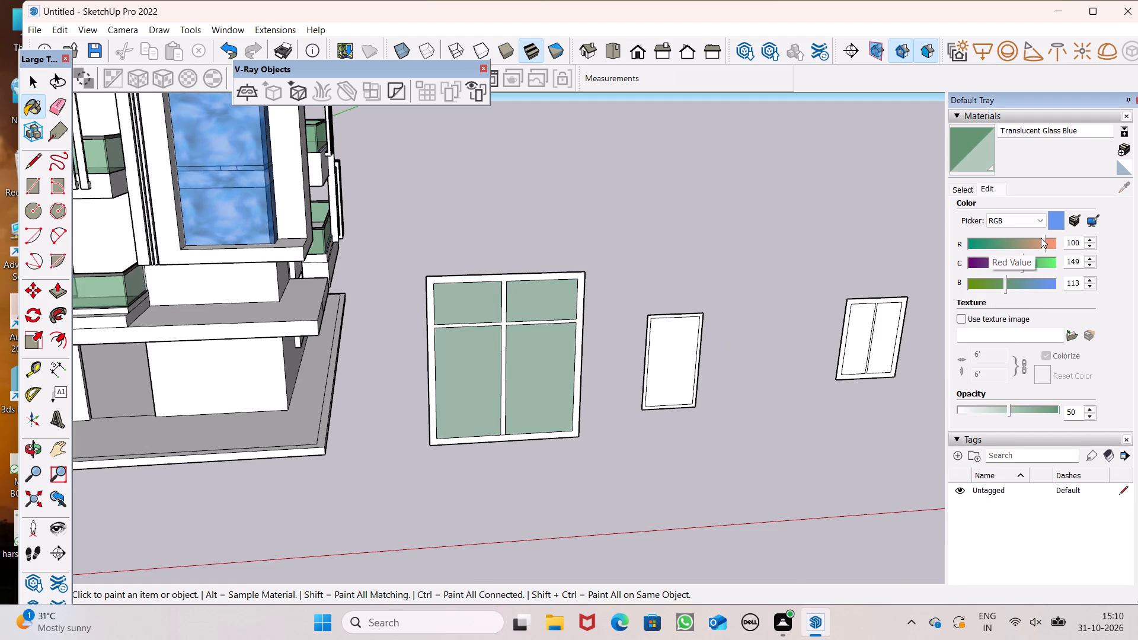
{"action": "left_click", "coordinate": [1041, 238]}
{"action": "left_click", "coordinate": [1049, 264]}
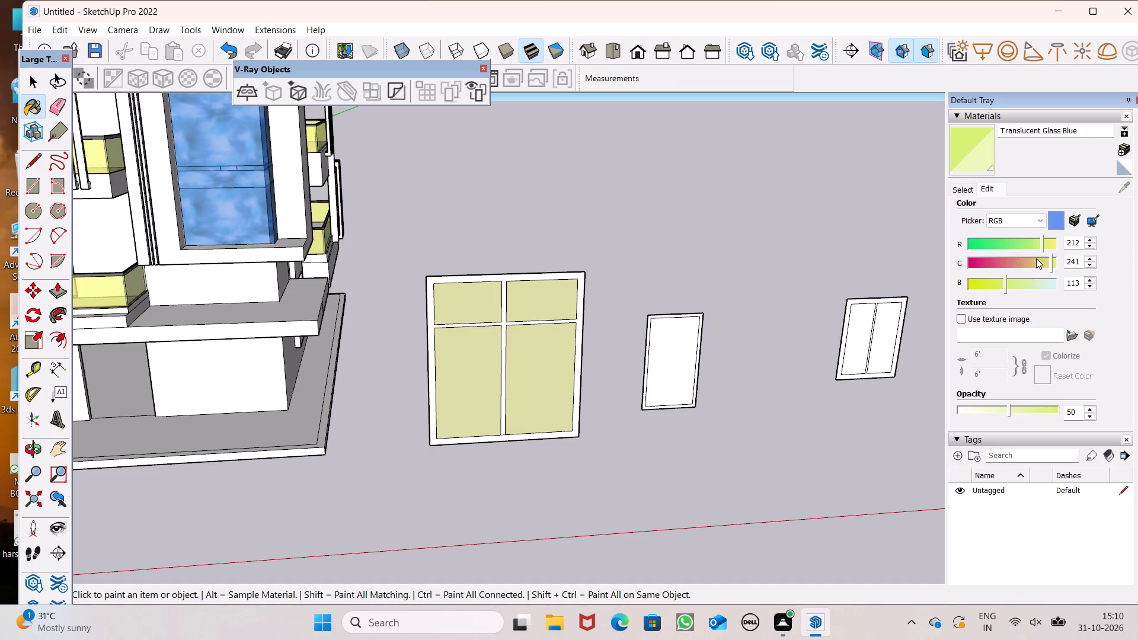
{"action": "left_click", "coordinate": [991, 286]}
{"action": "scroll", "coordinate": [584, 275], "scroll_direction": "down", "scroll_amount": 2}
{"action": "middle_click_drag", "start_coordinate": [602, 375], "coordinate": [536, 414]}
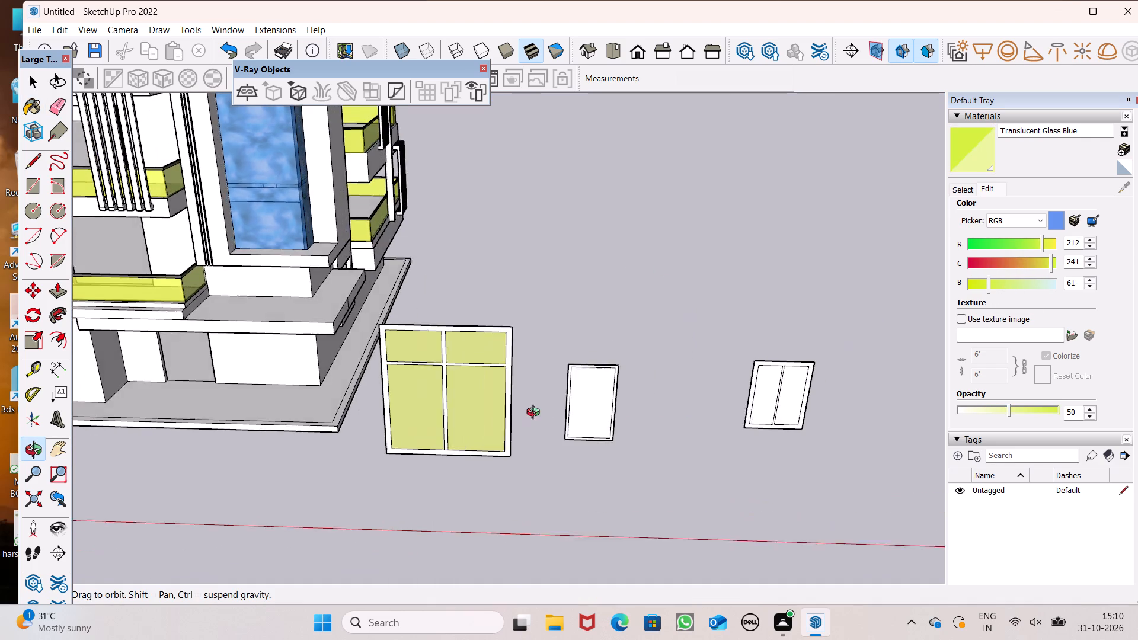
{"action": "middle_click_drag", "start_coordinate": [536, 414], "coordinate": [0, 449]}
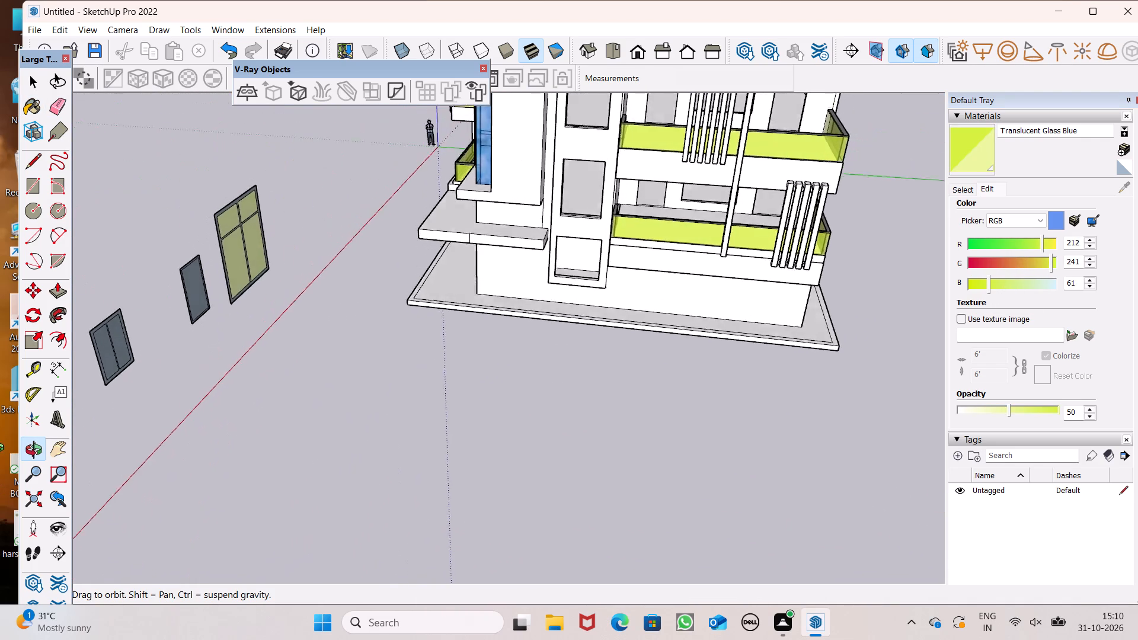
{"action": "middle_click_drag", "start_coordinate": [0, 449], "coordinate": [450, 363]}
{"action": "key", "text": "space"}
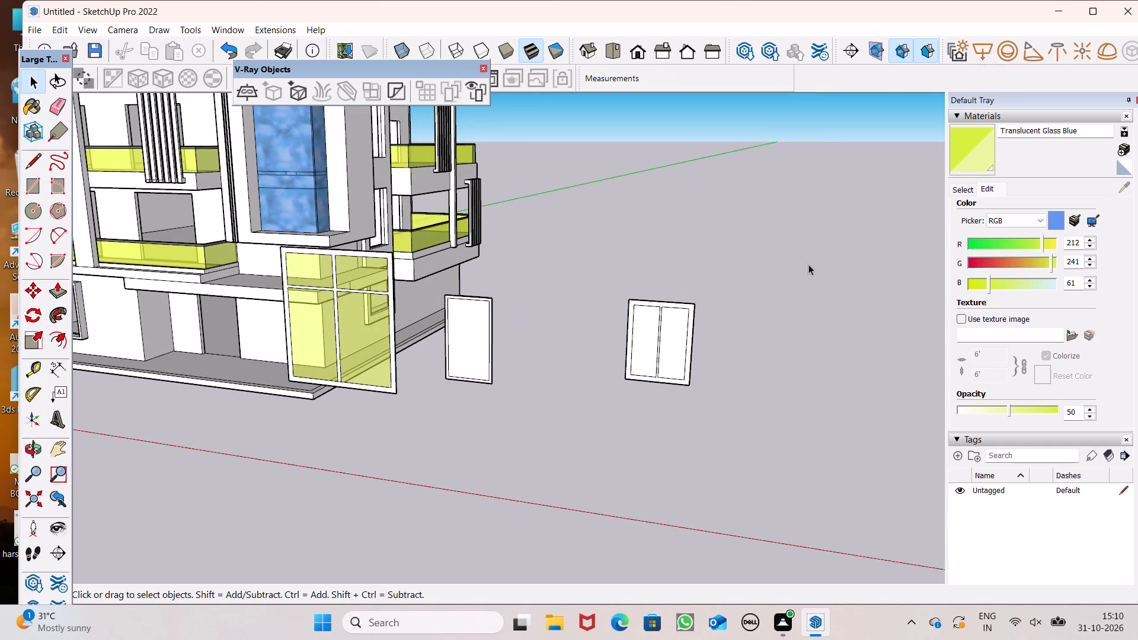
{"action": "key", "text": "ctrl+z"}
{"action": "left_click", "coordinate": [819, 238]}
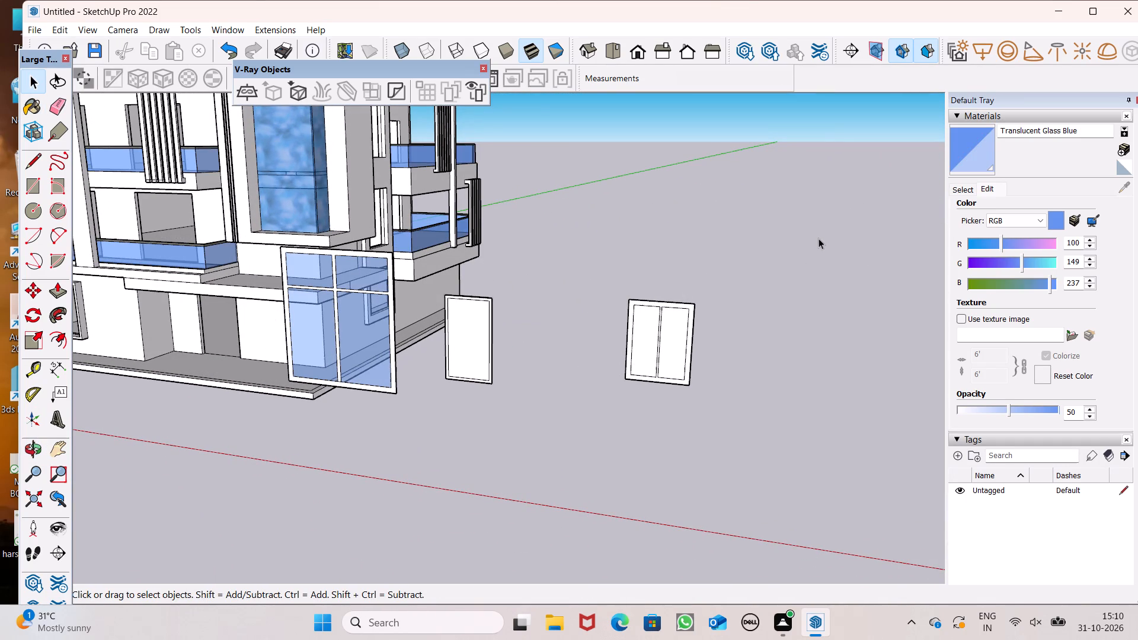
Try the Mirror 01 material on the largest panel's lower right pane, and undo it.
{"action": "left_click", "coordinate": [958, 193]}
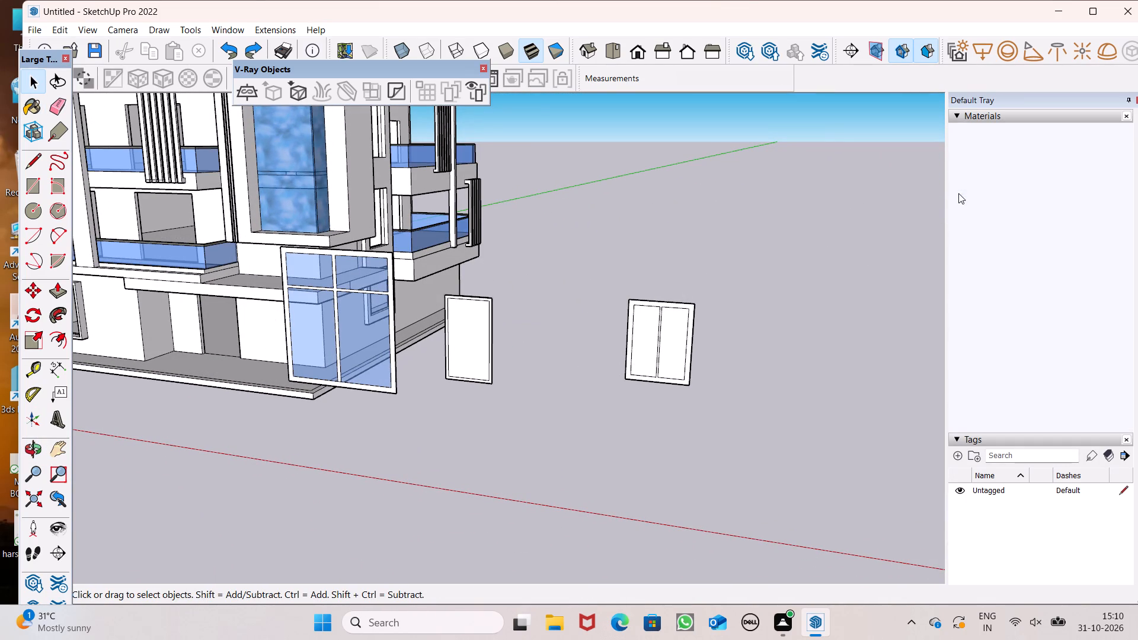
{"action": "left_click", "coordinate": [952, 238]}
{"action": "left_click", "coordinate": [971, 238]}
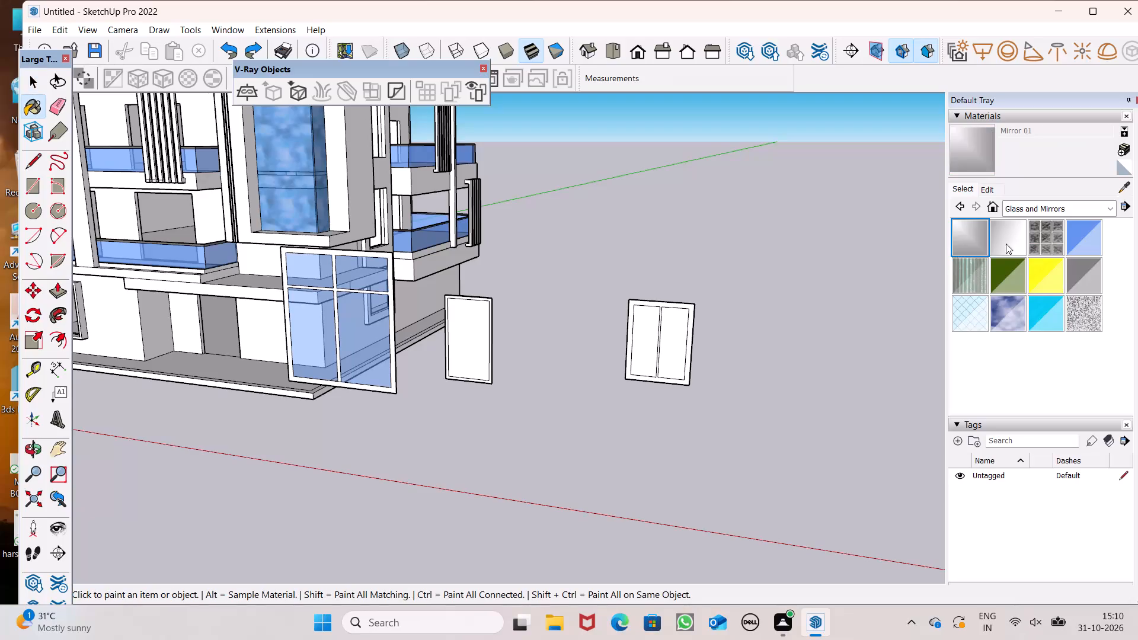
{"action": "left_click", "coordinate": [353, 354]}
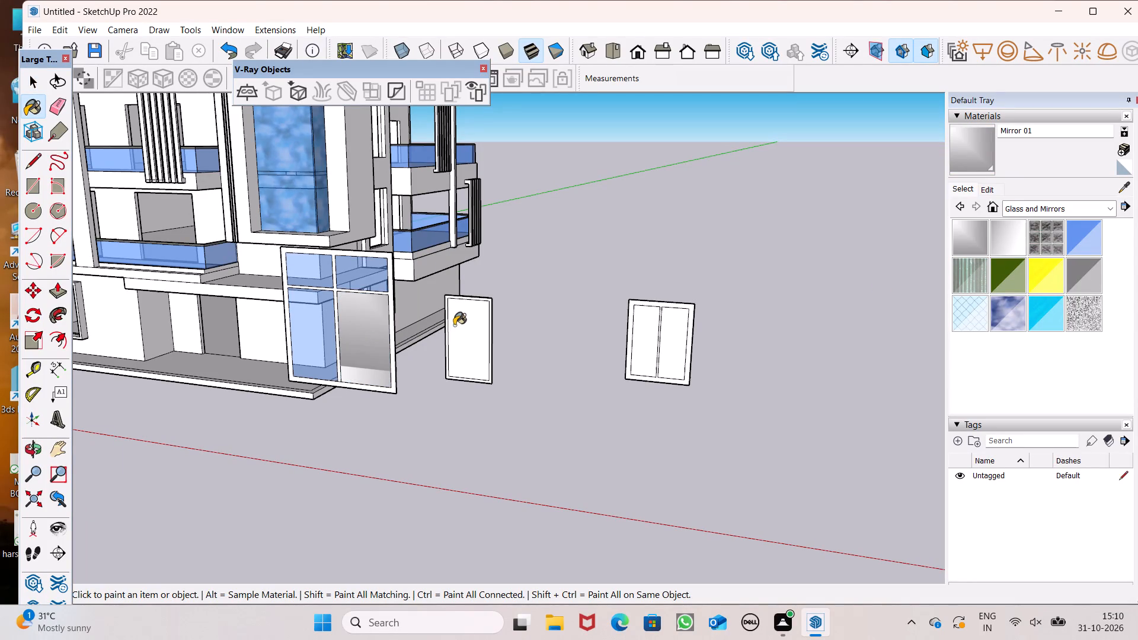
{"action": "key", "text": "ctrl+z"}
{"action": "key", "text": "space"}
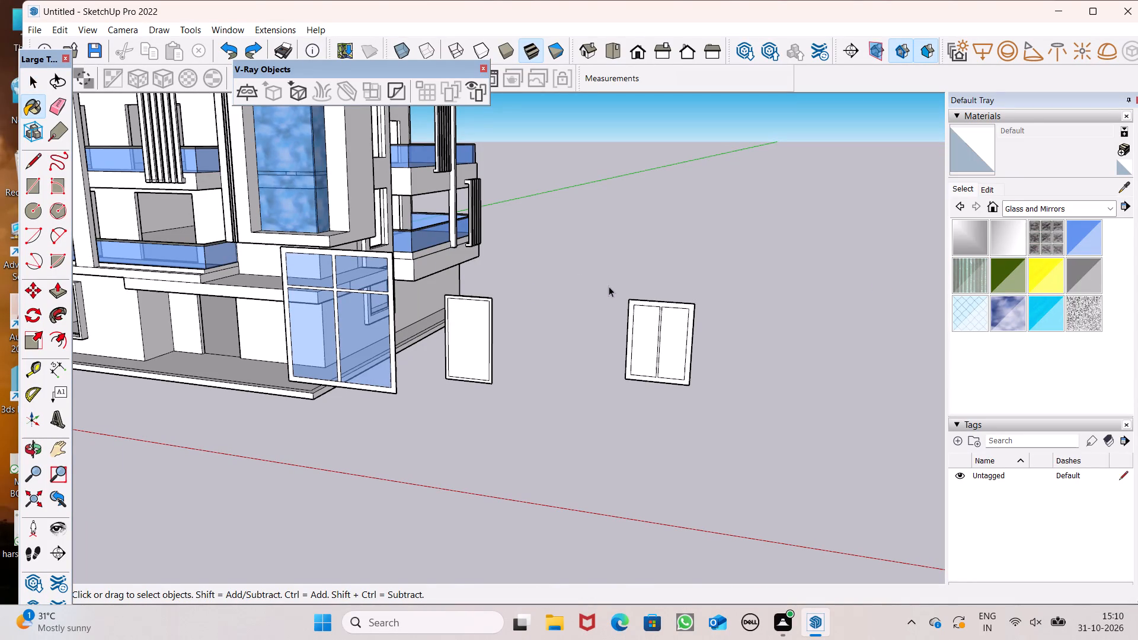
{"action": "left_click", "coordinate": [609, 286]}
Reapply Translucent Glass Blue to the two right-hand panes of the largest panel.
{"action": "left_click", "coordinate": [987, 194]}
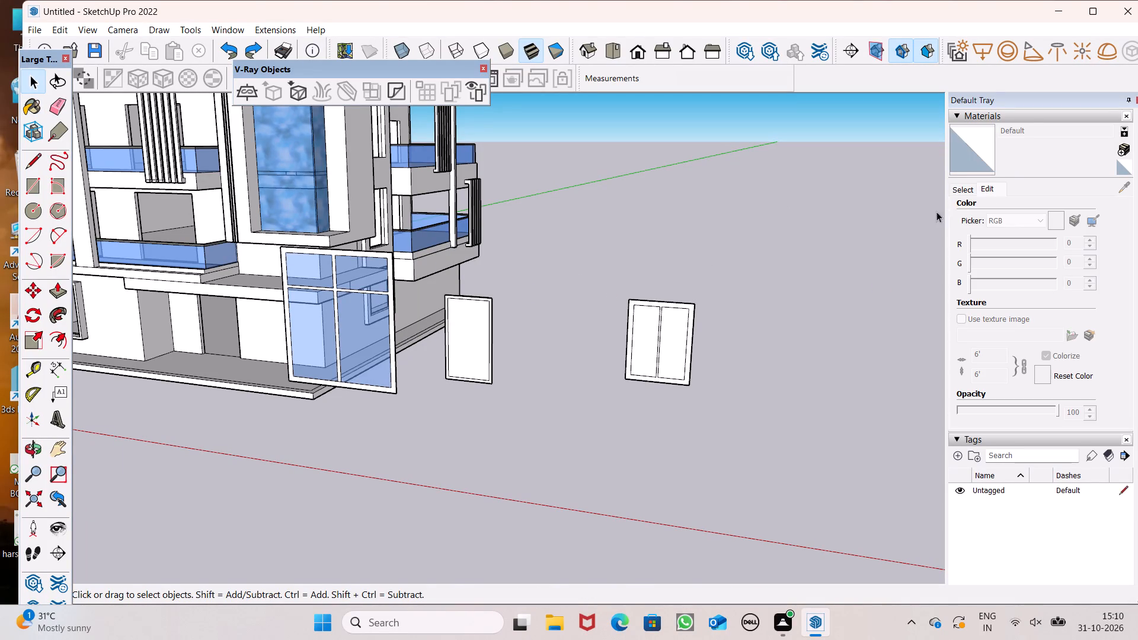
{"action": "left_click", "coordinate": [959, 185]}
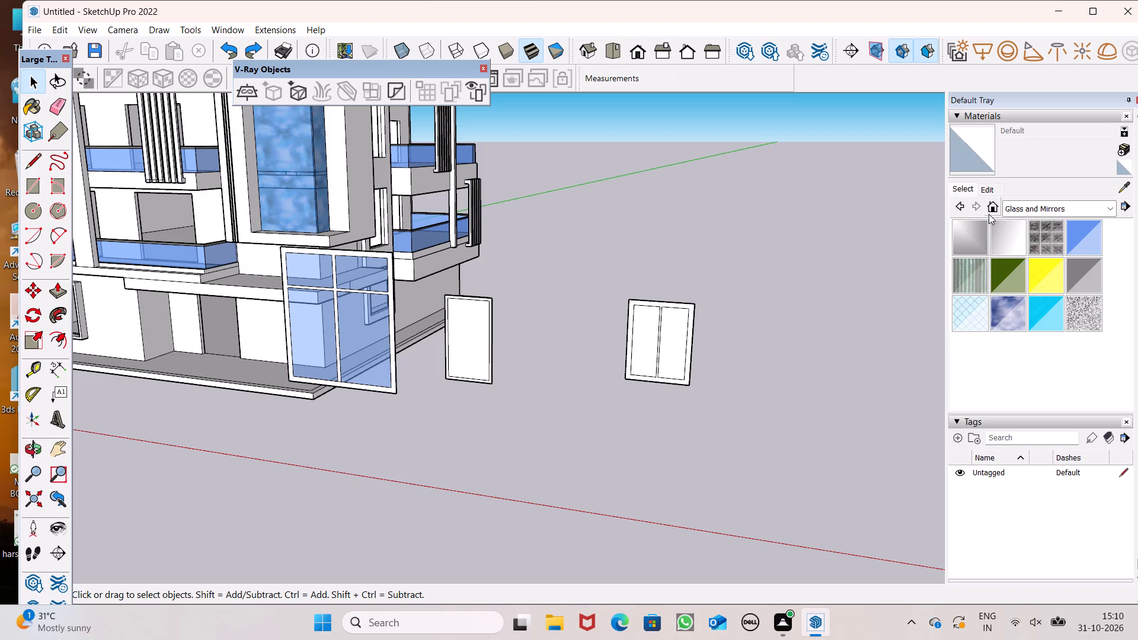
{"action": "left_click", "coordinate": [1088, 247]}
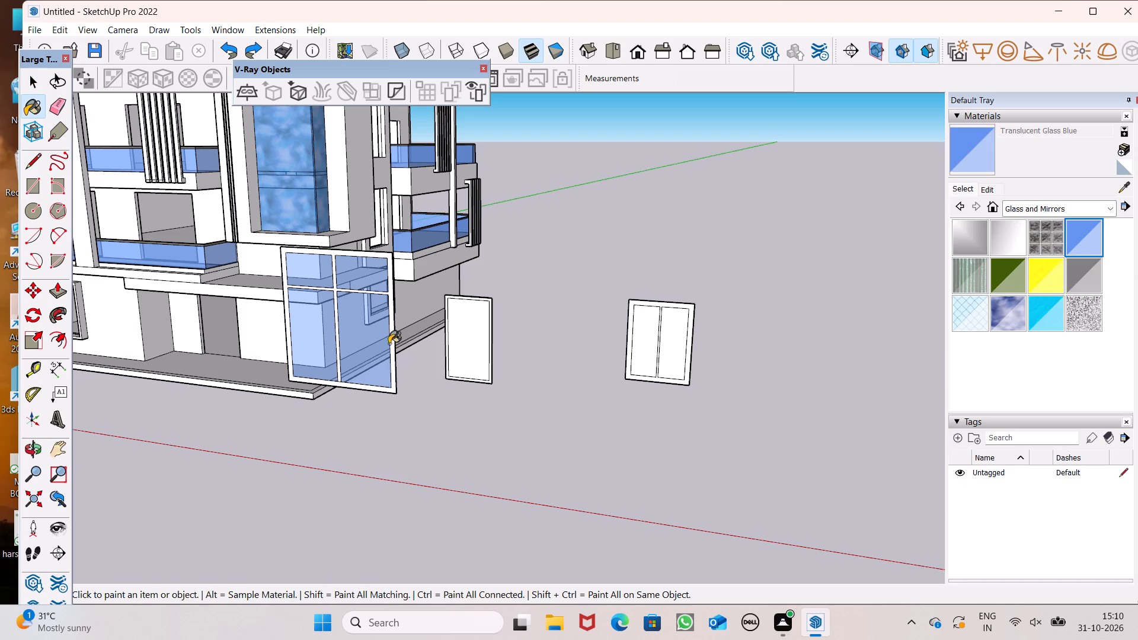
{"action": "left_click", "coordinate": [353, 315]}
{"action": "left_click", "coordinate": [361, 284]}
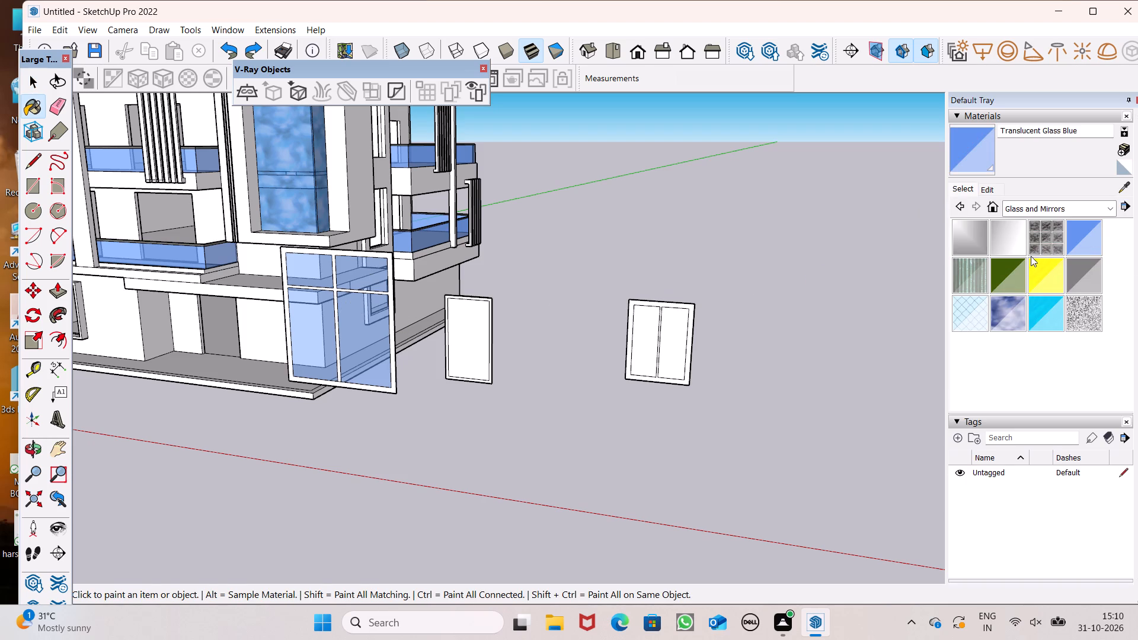
Recolour the Translucent Glass Blue material used on the largest panel's panes and balcony railings to RGB 100, 149, 149.
{"action": "left_click", "coordinate": [1084, 231]}
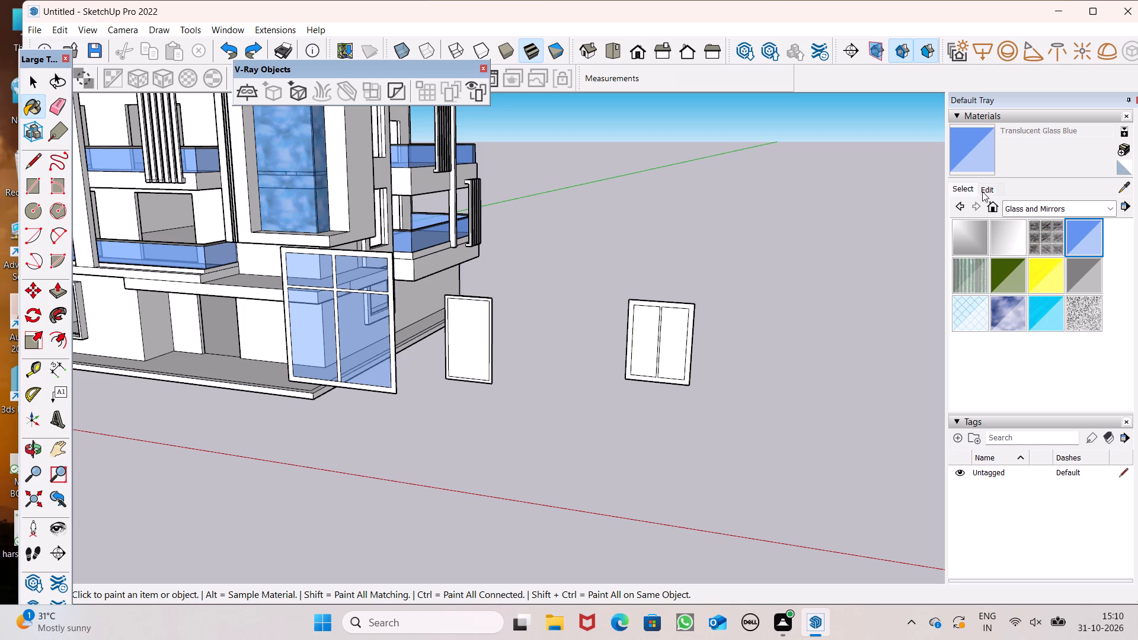
{"action": "left_click", "coordinate": [987, 189]}
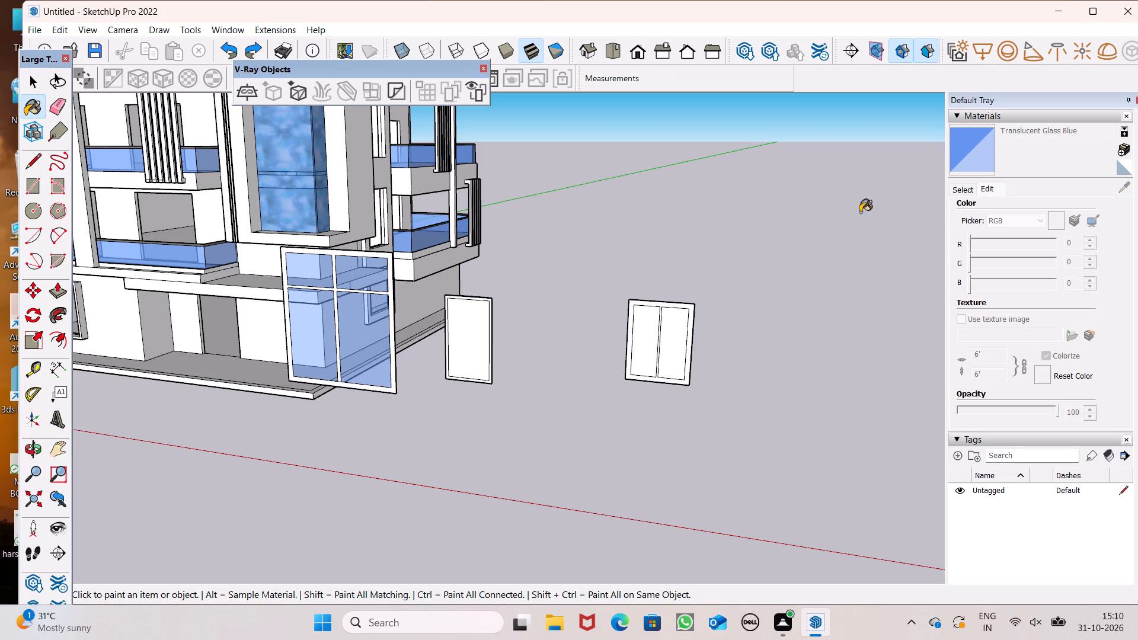
{"action": "left_click", "coordinate": [960, 195]}
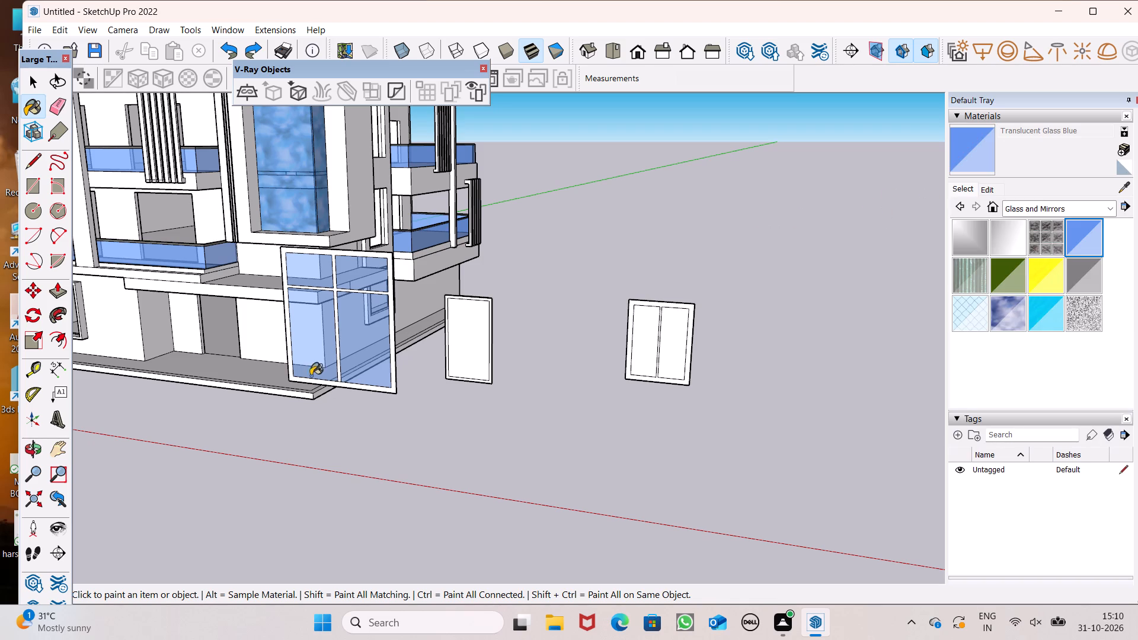
{"action": "left_click", "coordinate": [314, 345]}
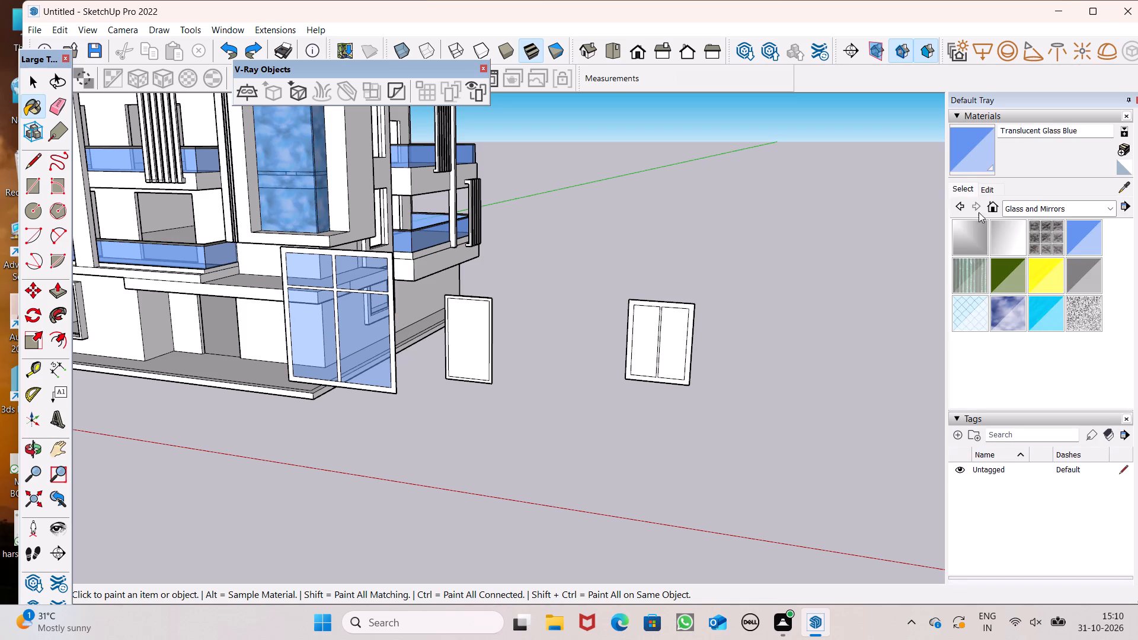
{"action": "left_click", "coordinate": [986, 190]}
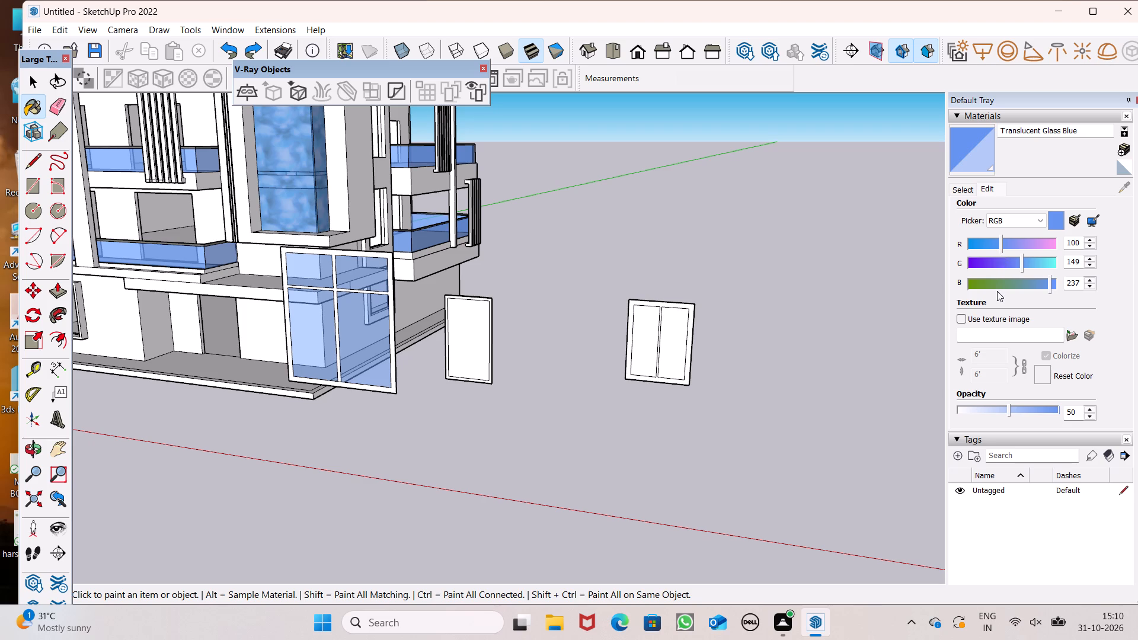
{"action": "left_click", "coordinate": [996, 292]}
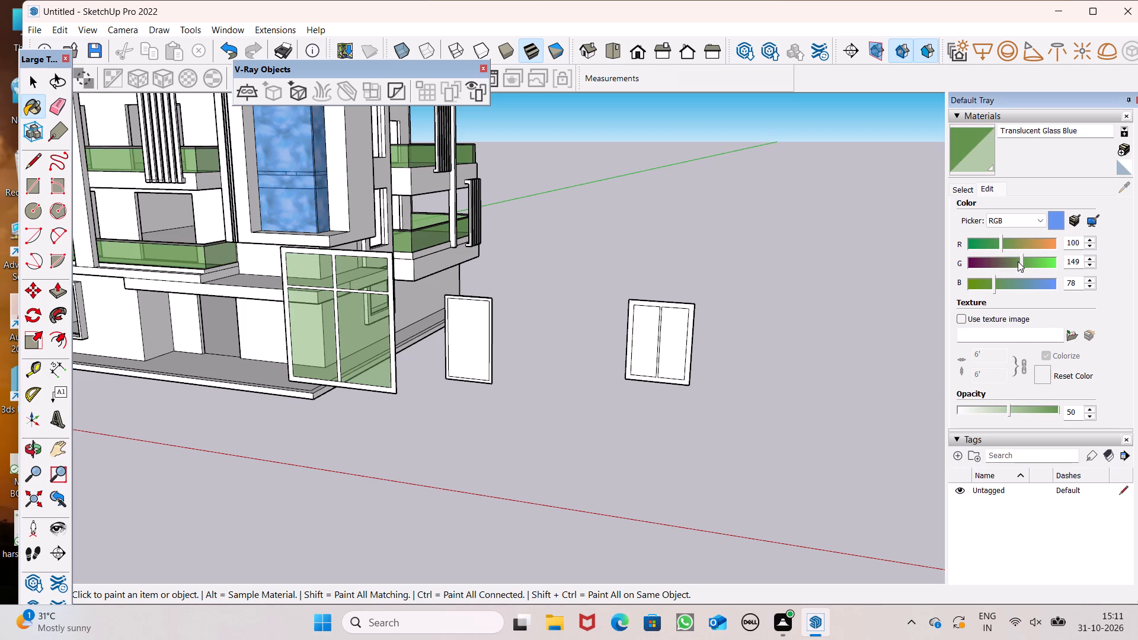
{"action": "left_click", "coordinate": [1009, 285]}
{"action": "left_click", "coordinate": [984, 276]}
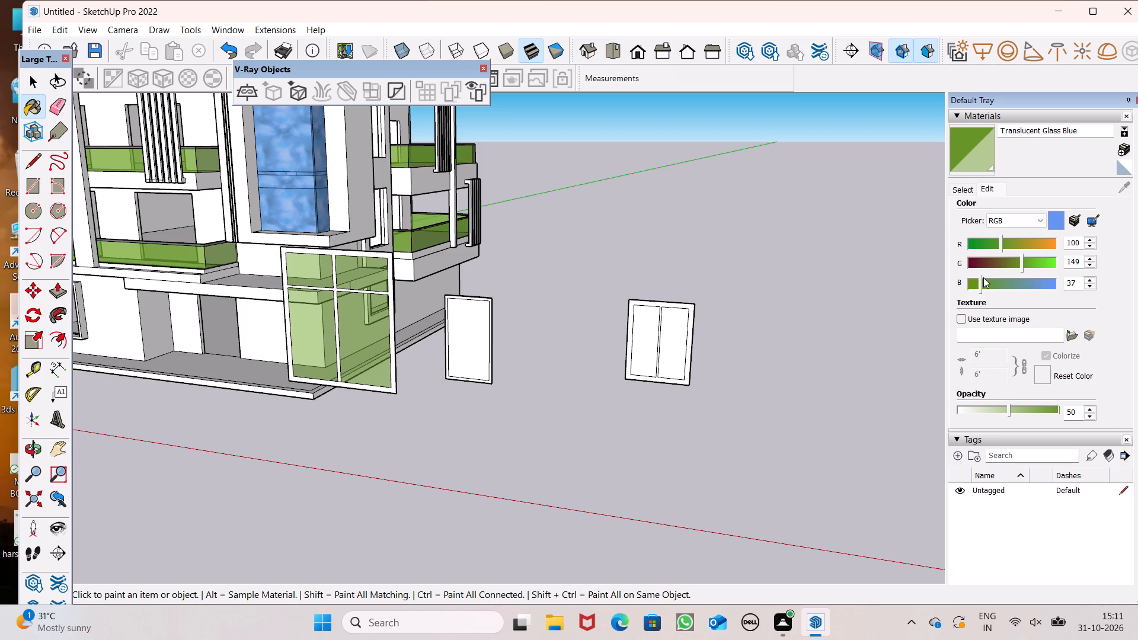
{"action": "left_click", "coordinate": [998, 278]}
{"action": "left_click", "coordinate": [1010, 279]}
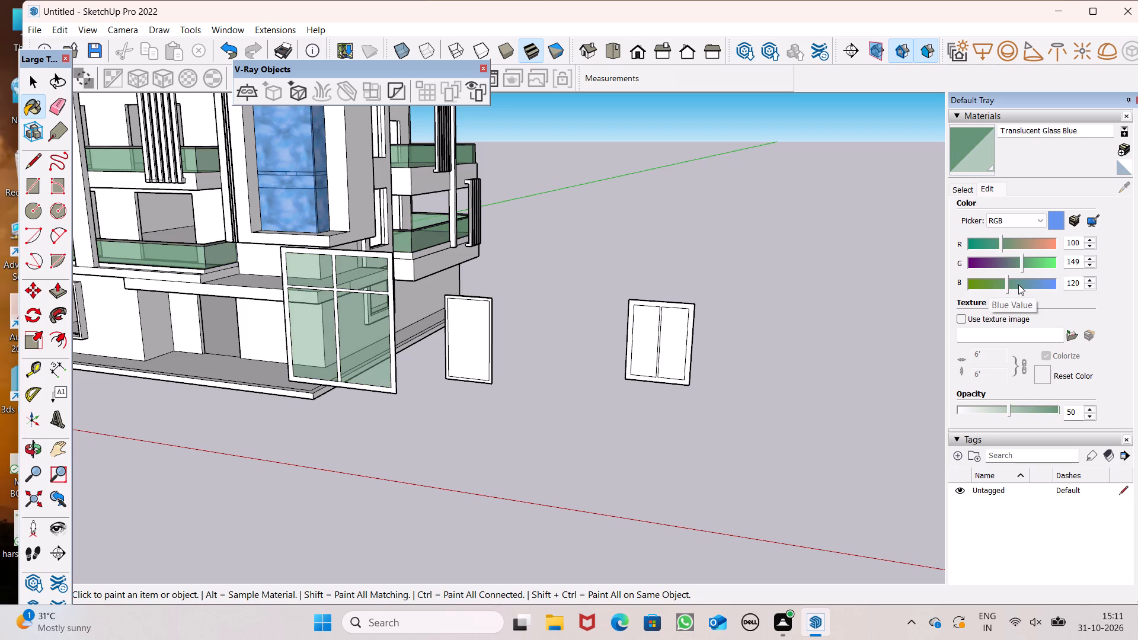
{"action": "left_click", "coordinate": [1018, 284]}
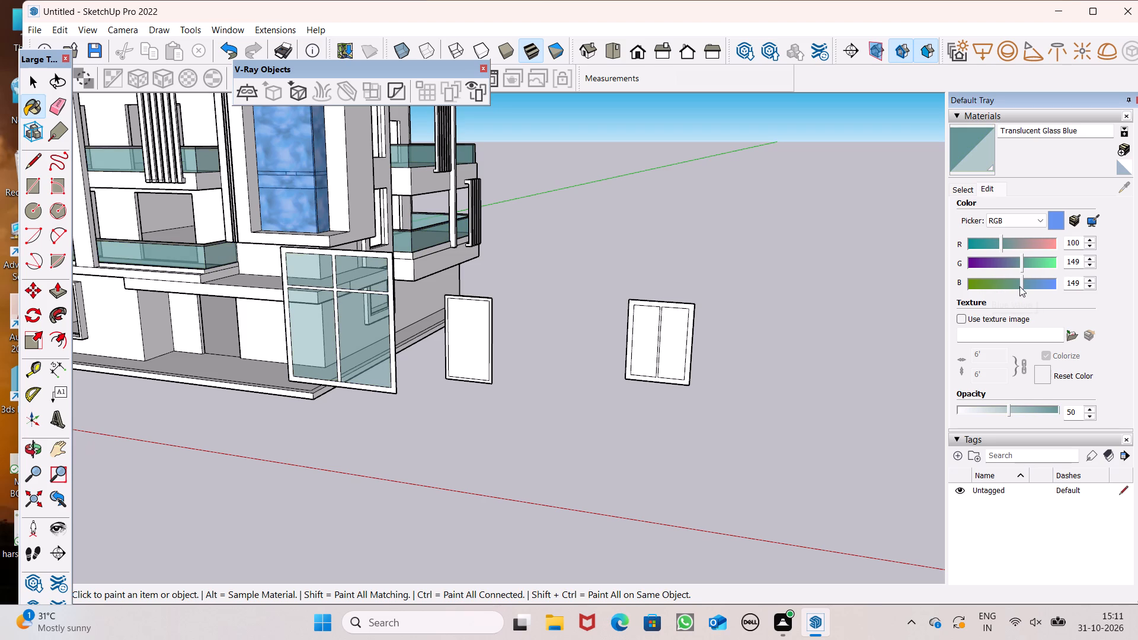
{"action": "key", "text": "ctrl+z"}
{"action": "key", "text": "ctrl+z"}
{"action": "type", "text": "zz"}
{"action": "key", "text": "z"}
{"action": "key", "text": "space"}
{"action": "key", "text": "space"}
Repaint all four panes of the largest panel with the original library Translucent Glass Blue, leaving the balcony railings as they are.
{"action": "scroll", "coordinate": [717, 322], "scroll_direction": "down", "scroll_amount": 4}
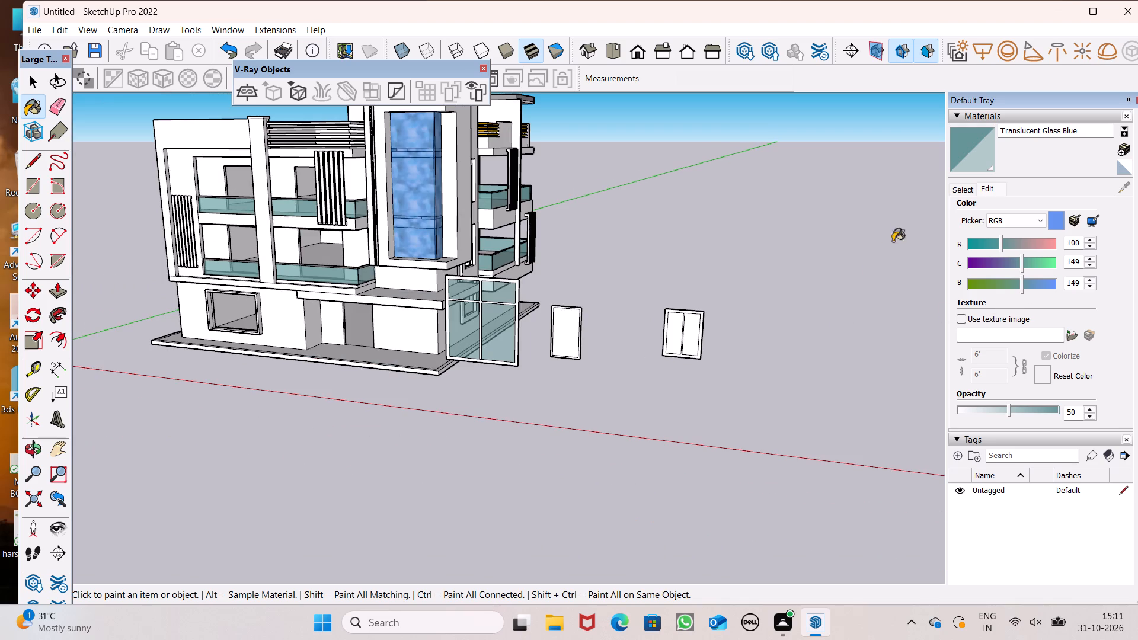
{"action": "scroll", "coordinate": [928, 207], "scroll_direction": "up", "scroll_amount": 3}
{"action": "left_click", "coordinate": [960, 187]}
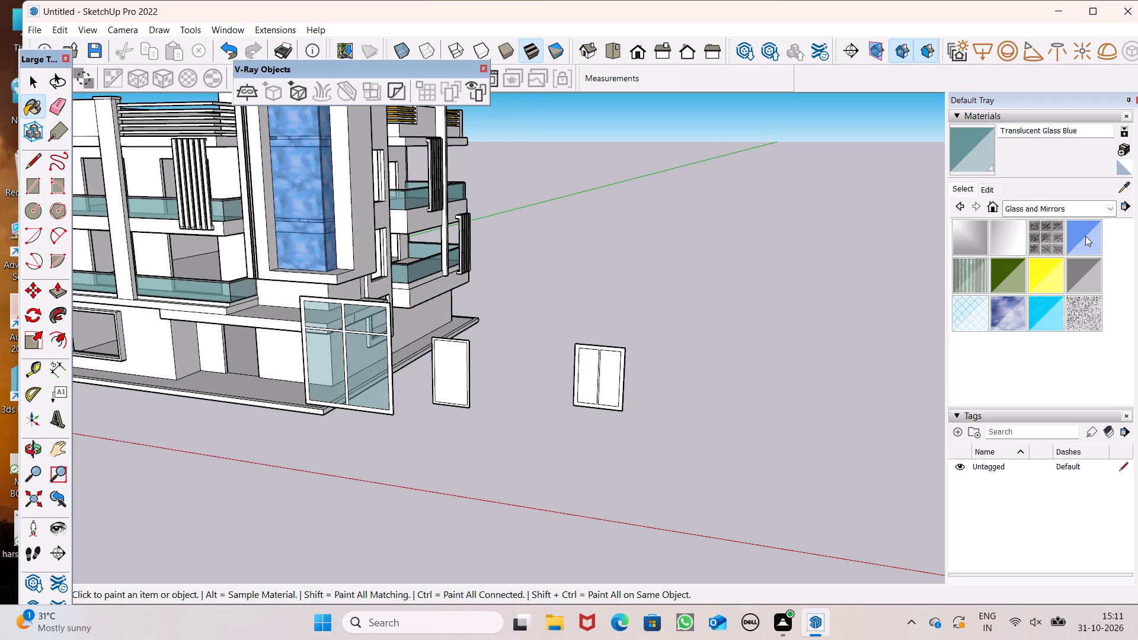
{"action": "left_click", "coordinate": [1085, 236]}
{"action": "left_click", "coordinate": [350, 347]}
{"action": "left_click", "coordinate": [372, 334]}
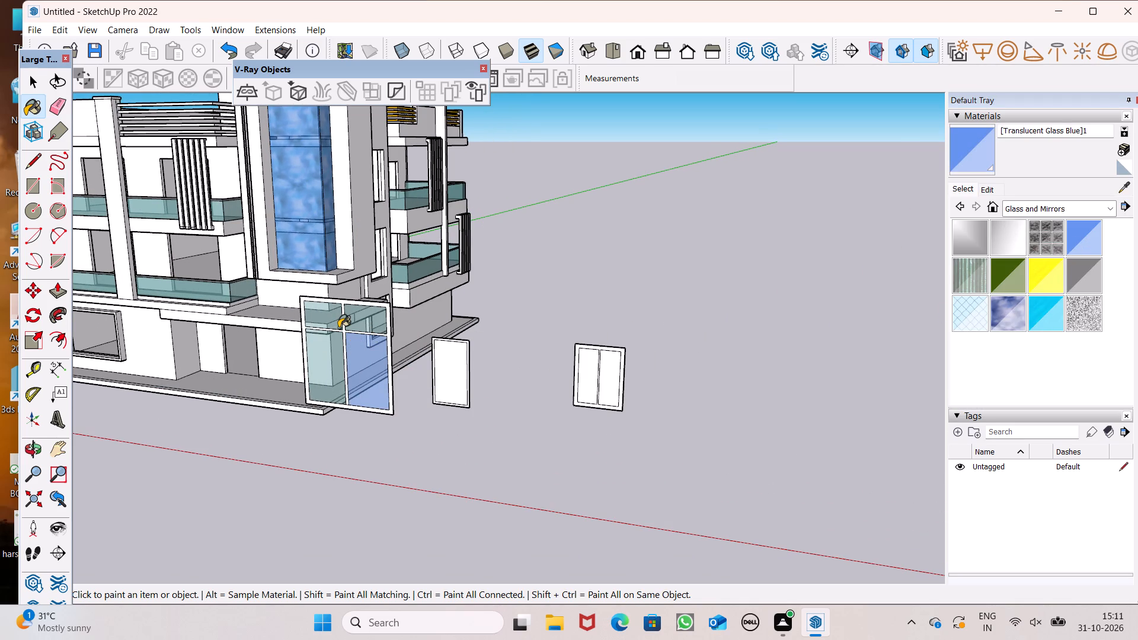
{"action": "left_click", "coordinate": [338, 327]}
{"action": "left_click", "coordinate": [335, 340]}
{"action": "left_click", "coordinate": [357, 329]}
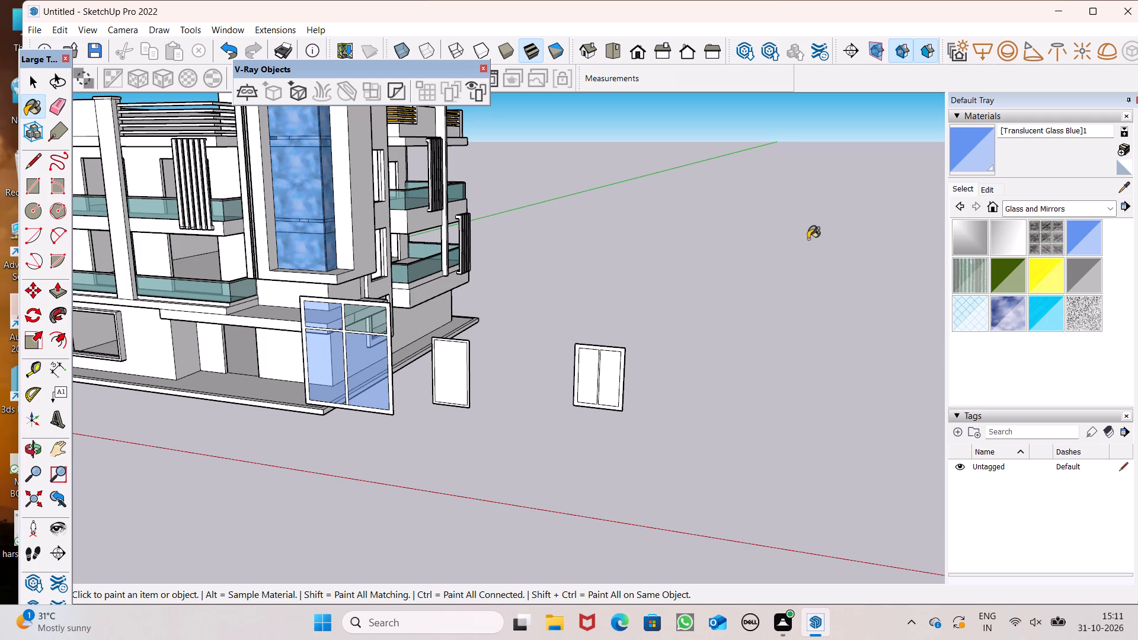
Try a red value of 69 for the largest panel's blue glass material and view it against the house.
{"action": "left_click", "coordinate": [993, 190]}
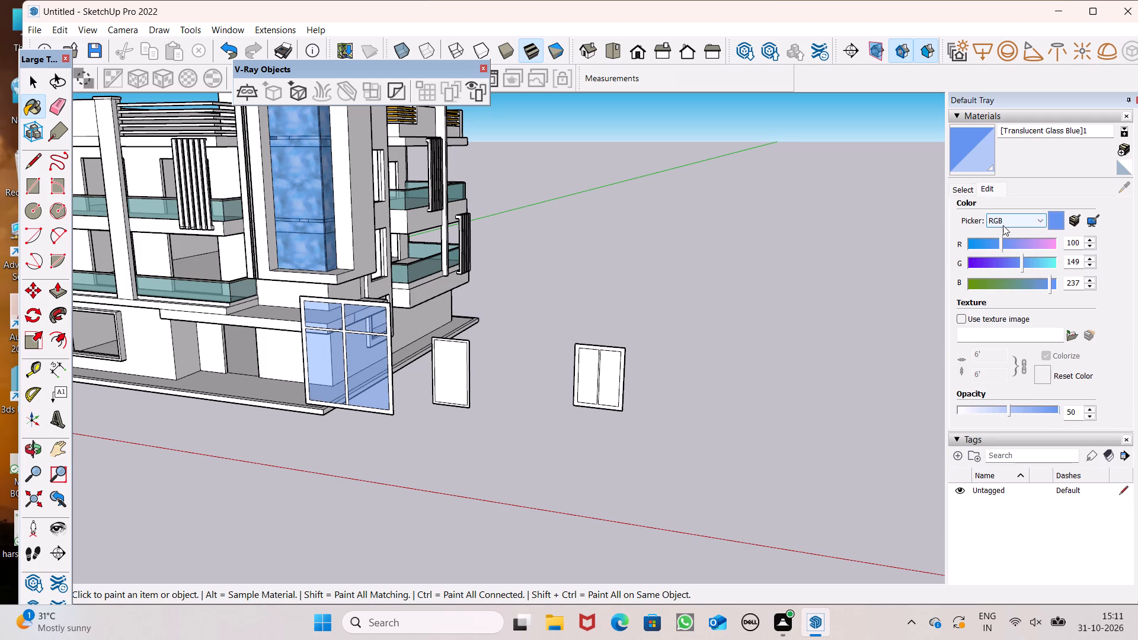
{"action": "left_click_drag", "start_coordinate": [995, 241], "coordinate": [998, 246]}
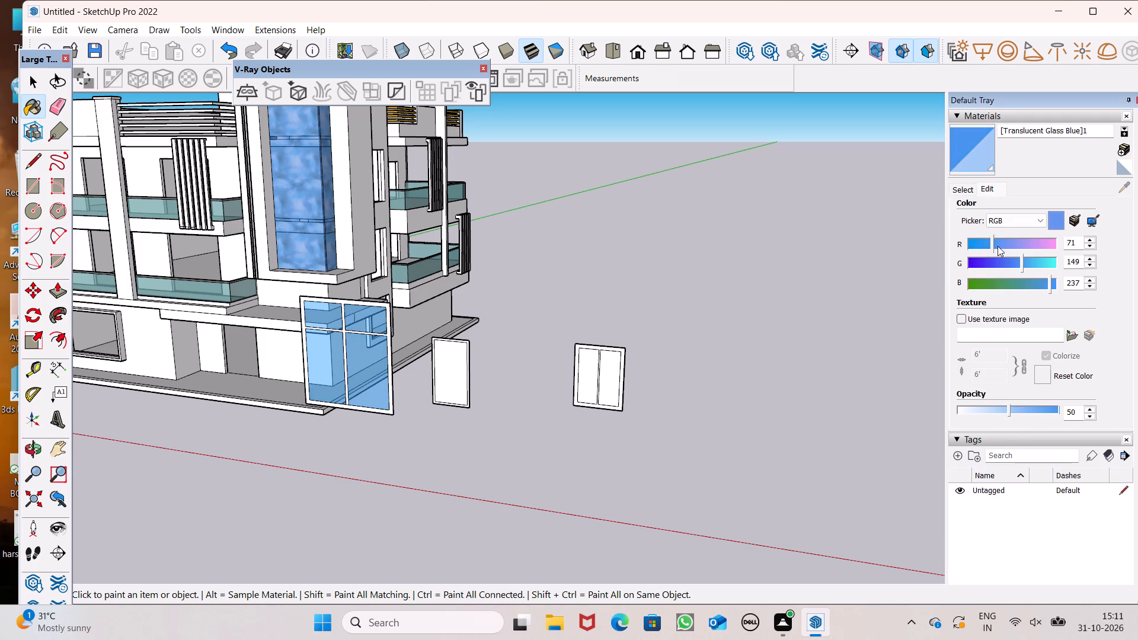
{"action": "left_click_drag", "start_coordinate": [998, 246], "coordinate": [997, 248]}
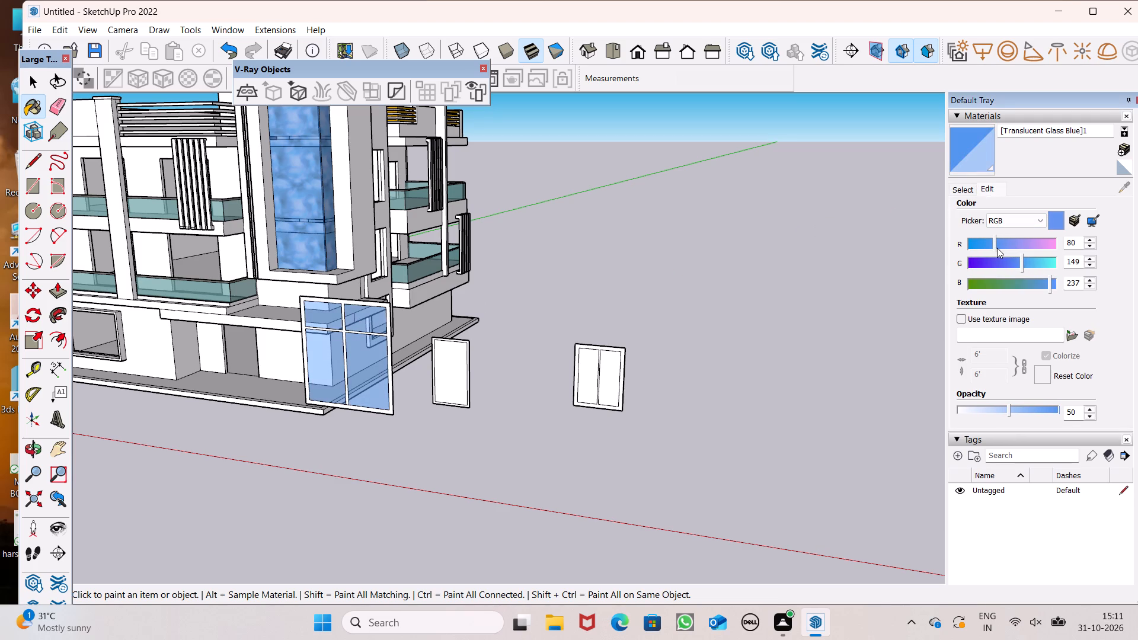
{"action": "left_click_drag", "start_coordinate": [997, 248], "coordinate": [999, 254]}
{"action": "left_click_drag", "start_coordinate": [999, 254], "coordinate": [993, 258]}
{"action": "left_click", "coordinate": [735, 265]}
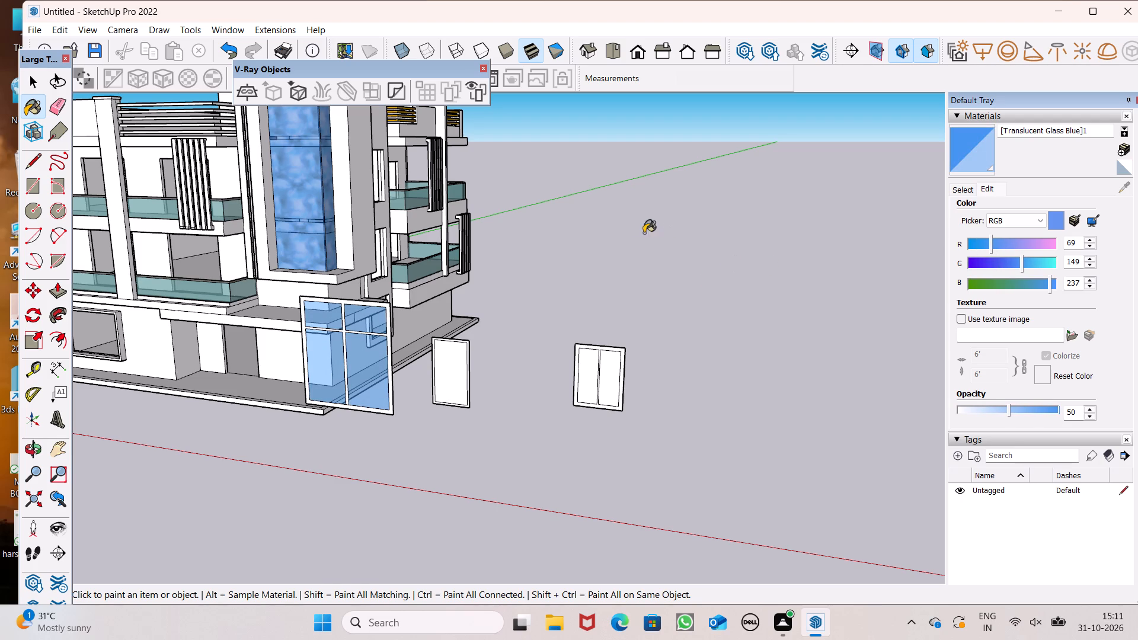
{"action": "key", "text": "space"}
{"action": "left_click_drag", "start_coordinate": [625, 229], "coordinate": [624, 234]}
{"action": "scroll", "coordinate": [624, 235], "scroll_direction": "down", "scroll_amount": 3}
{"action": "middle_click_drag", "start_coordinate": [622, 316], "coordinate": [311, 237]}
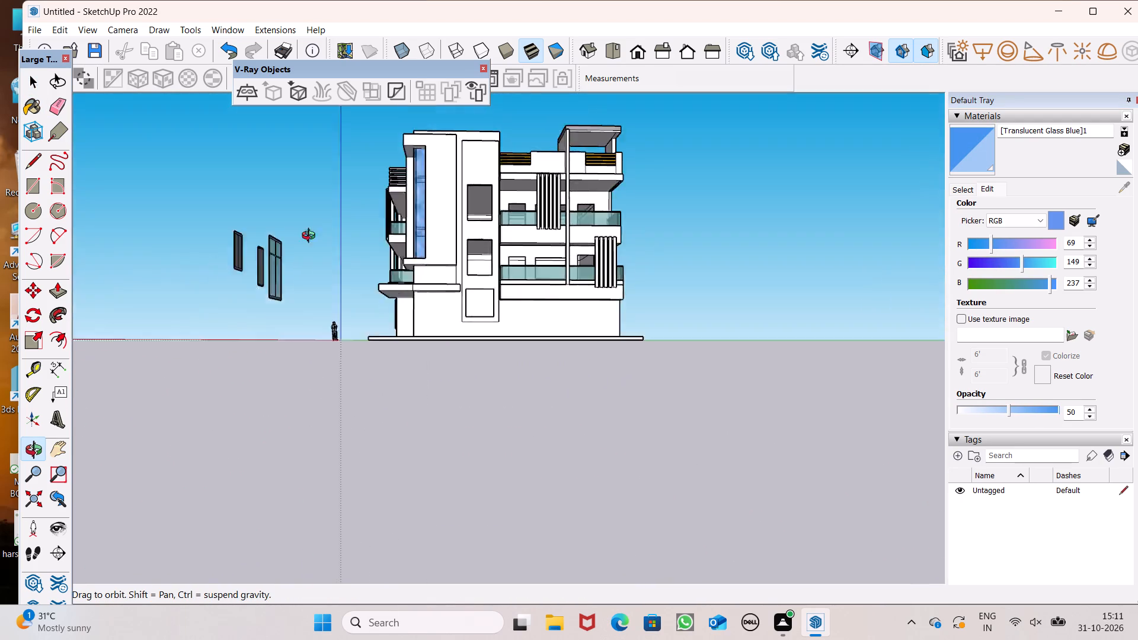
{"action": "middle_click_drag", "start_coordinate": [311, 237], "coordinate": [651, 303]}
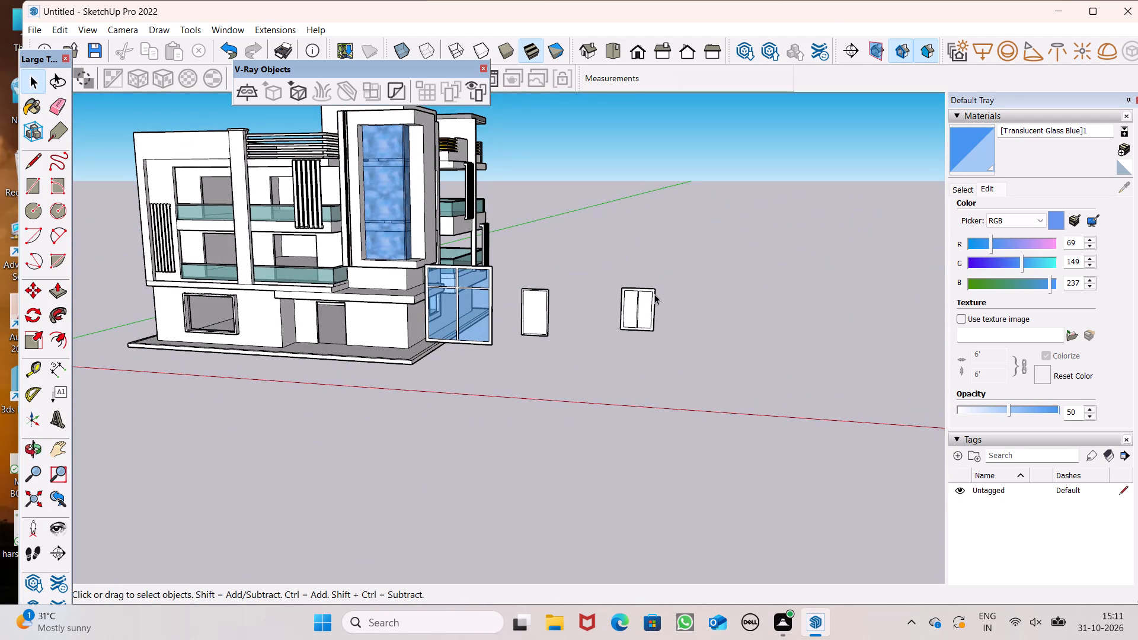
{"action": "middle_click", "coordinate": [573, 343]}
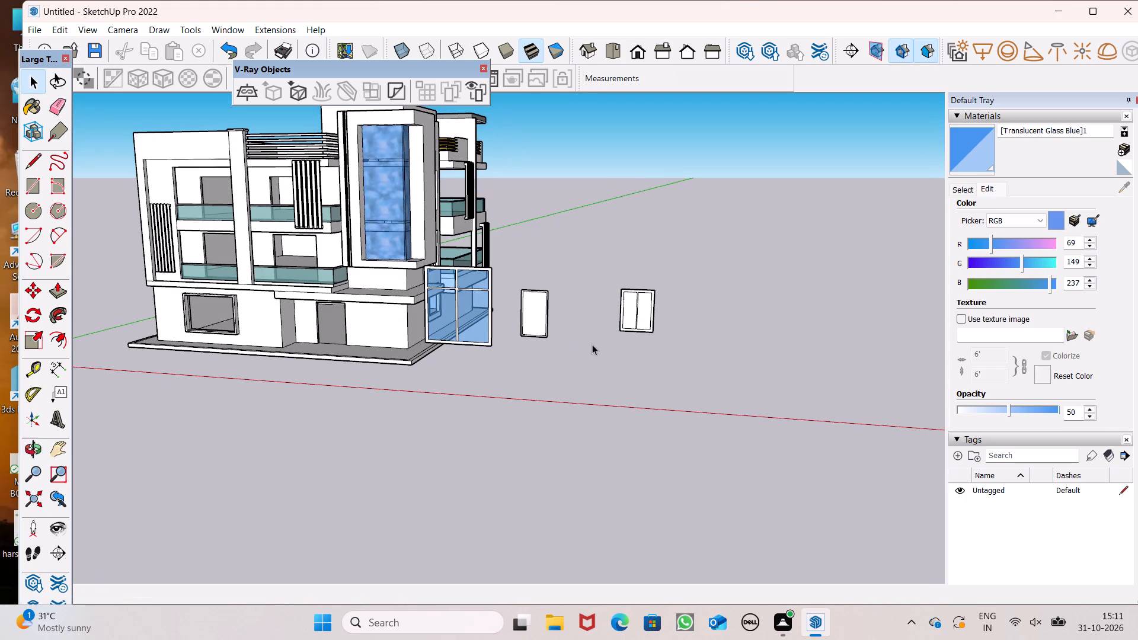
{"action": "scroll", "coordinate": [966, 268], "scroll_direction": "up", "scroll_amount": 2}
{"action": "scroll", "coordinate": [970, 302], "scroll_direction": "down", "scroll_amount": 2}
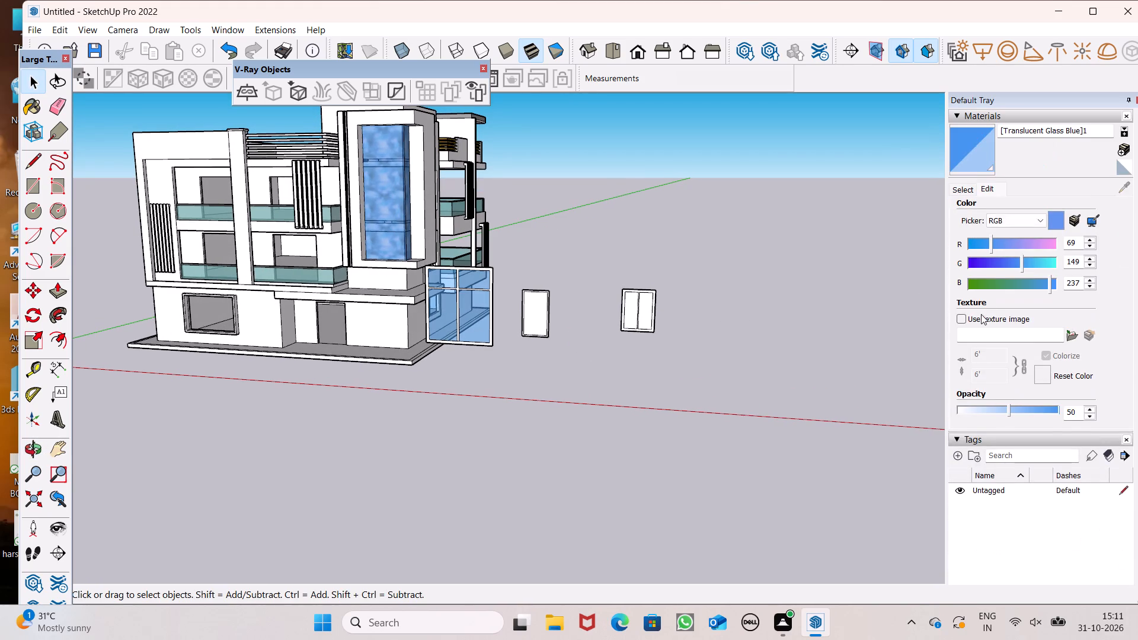
Recolour the largest panel's glass material to RGB 195, 243, 11 and view it from around the house.
{"action": "left_click", "coordinate": [987, 289]}
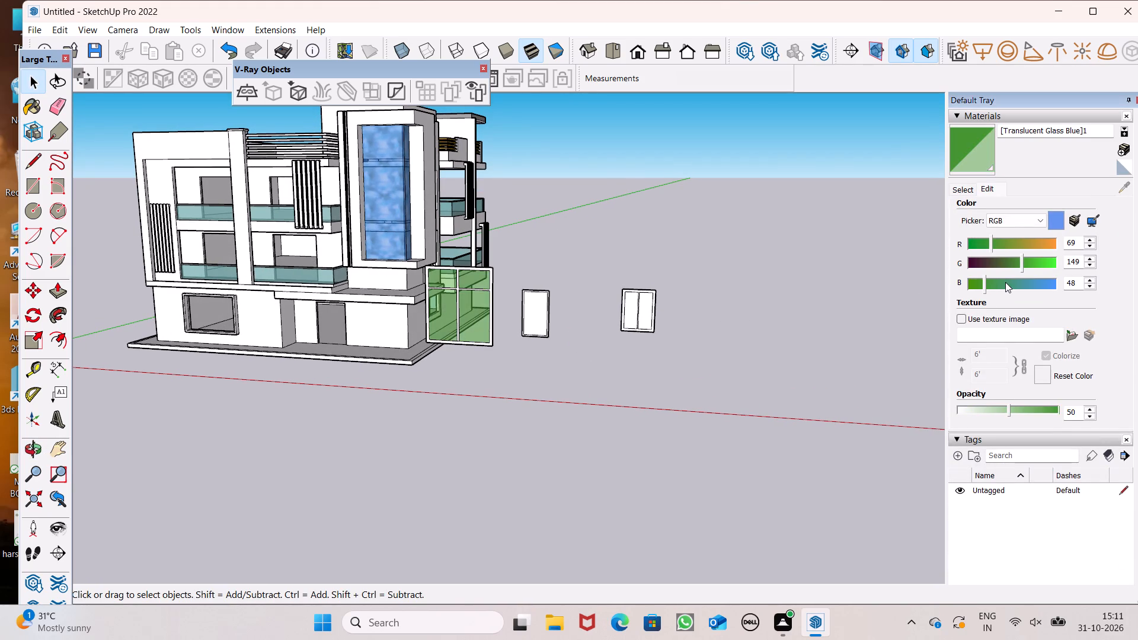
{"action": "left_click", "coordinate": [1005, 261]}
{"action": "left_click_drag", "start_coordinate": [1015, 241], "coordinate": [1020, 244]}
{"action": "left_click", "coordinate": [1033, 243]}
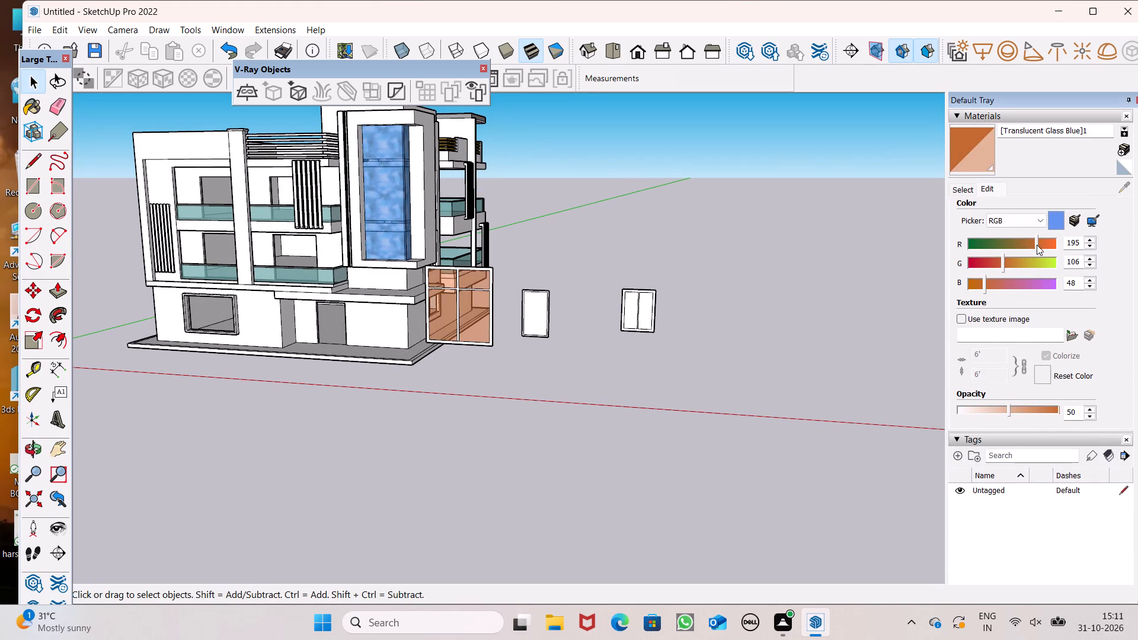
{"action": "left_click", "coordinate": [1038, 259]}
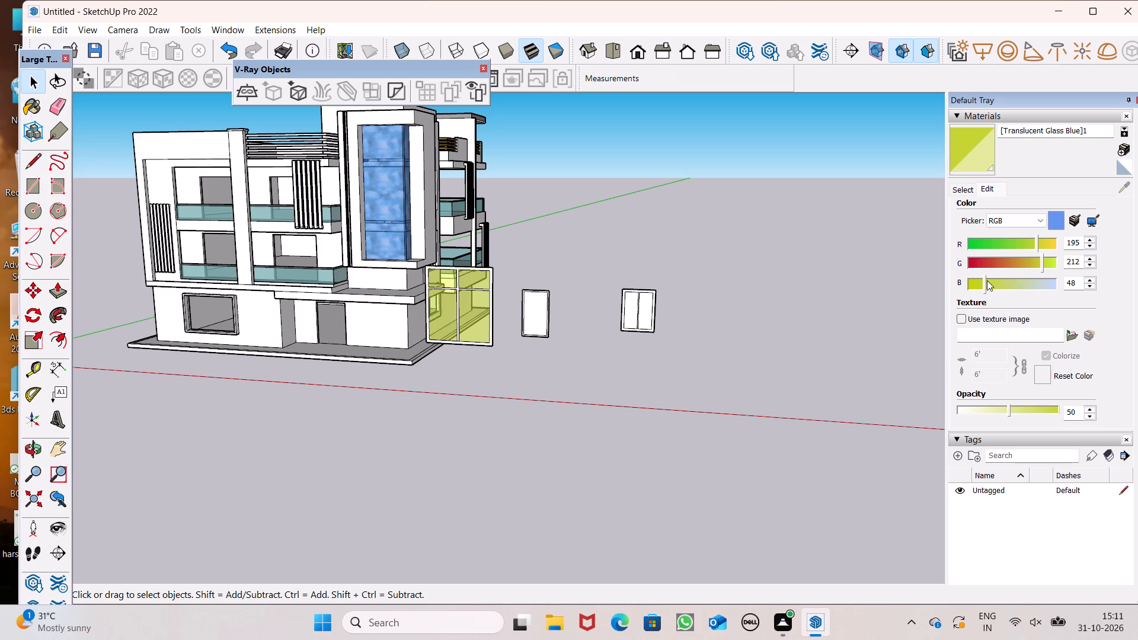
{"action": "left_click_drag", "start_coordinate": [987, 280], "coordinate": [975, 285]}
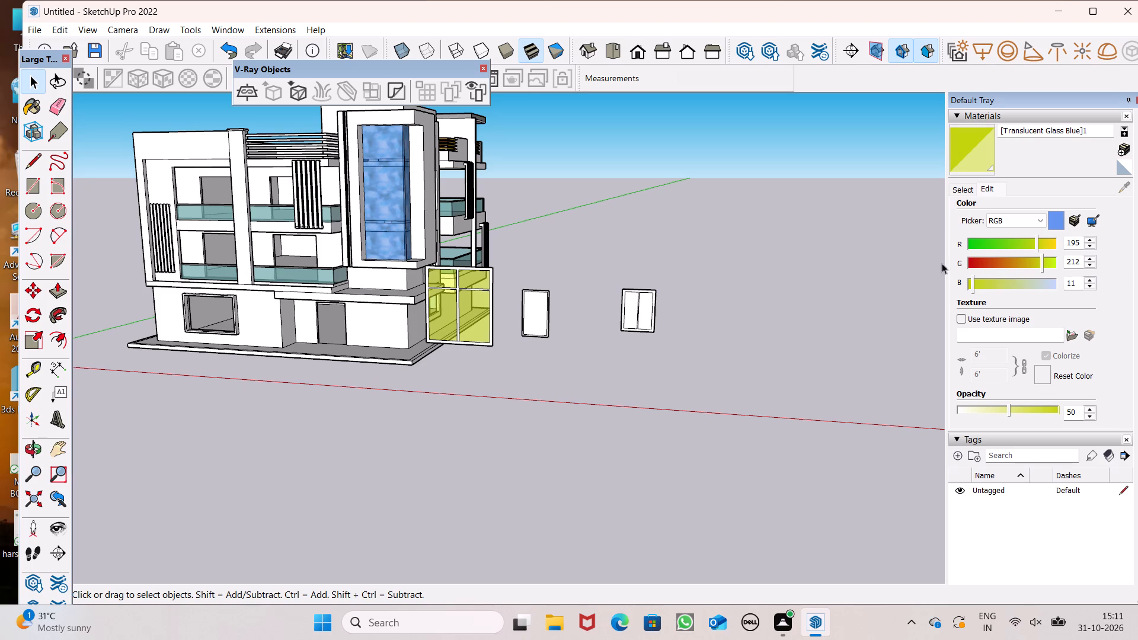
{"action": "left_click", "coordinate": [1049, 263]}
{"action": "scroll", "coordinate": [622, 394], "scroll_direction": "down", "scroll_amount": 2}
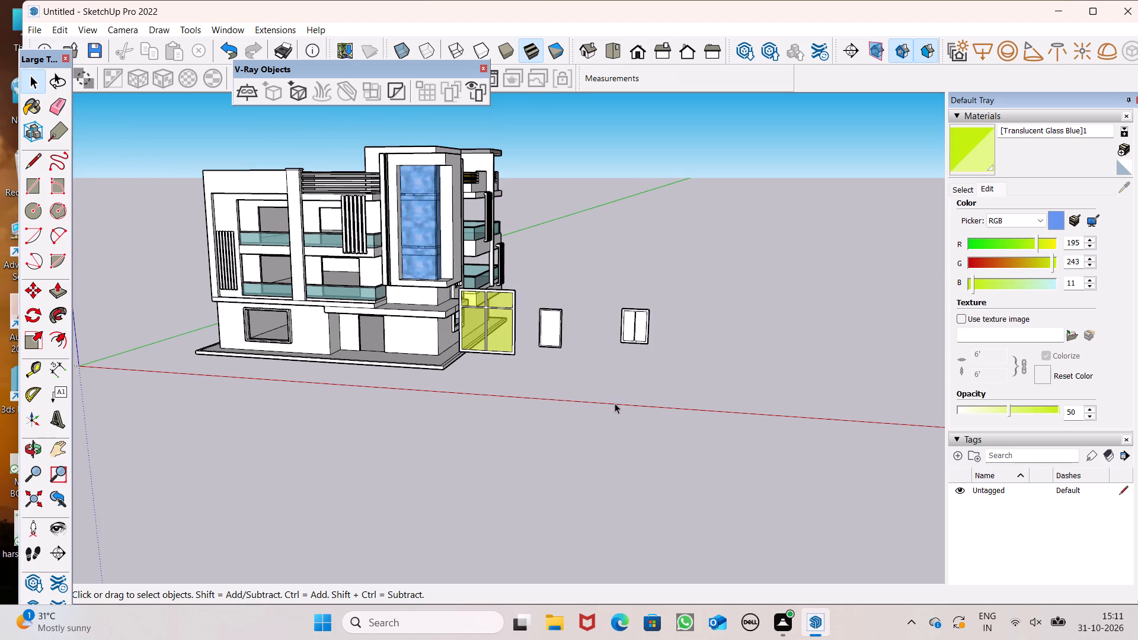
{"action": "middle_click_drag", "start_coordinate": [616, 411], "coordinate": [196, 420]}
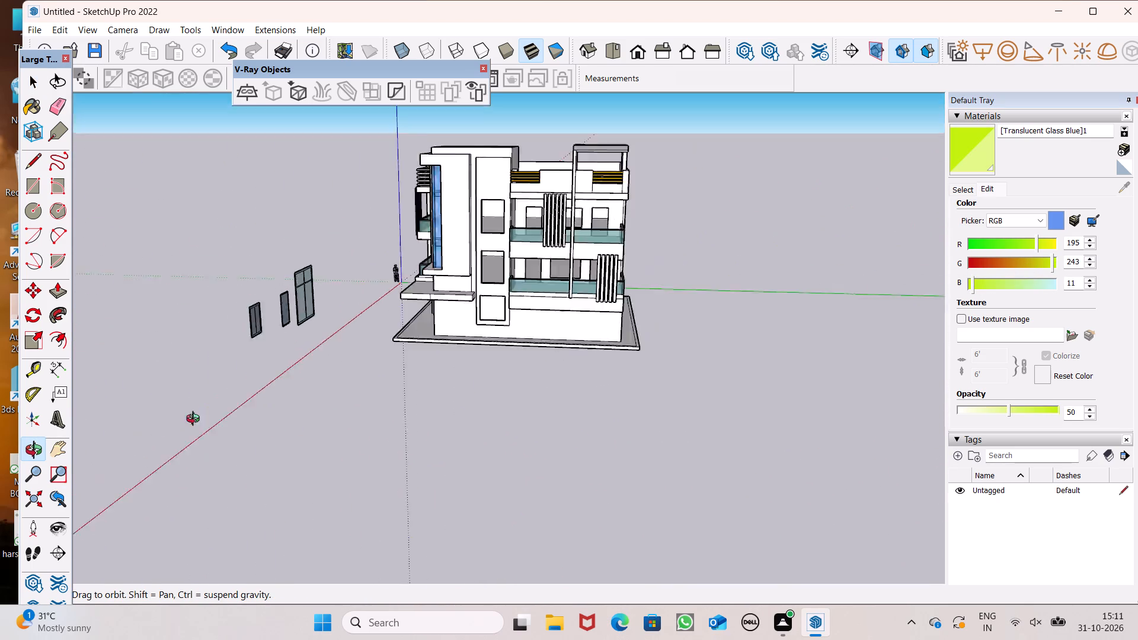
{"action": "middle_click_drag", "start_coordinate": [196, 420], "coordinate": [634, 412]}
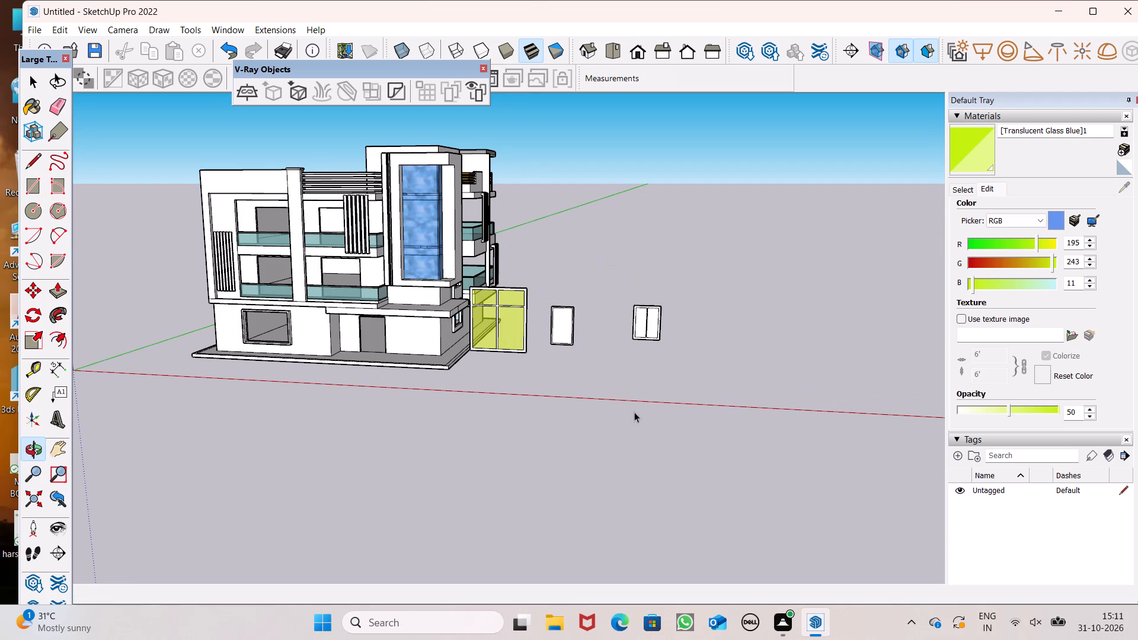
{"action": "middle_click_drag", "start_coordinate": [634, 412], "coordinate": [634, 412]}
Paint both panes of the two-pane window panel with Translucent Glass Gray, leaving its frame and dividing bar unpainted.
{"action": "left_click_drag", "start_coordinate": [954, 191], "coordinate": [960, 198]}
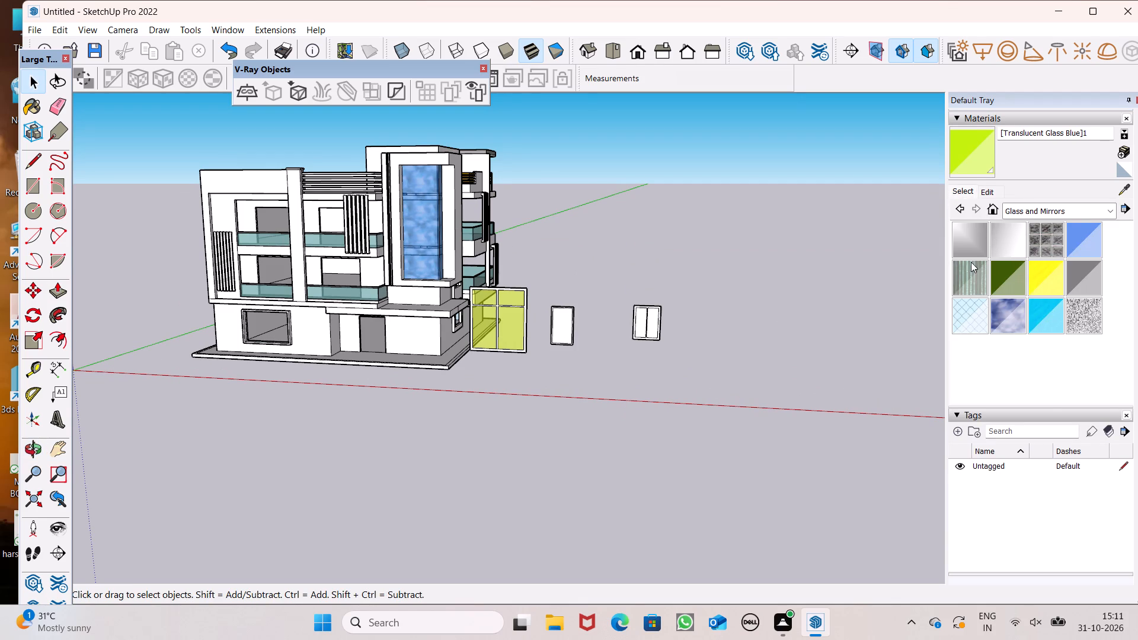
{"action": "left_click", "coordinate": [1090, 281]}
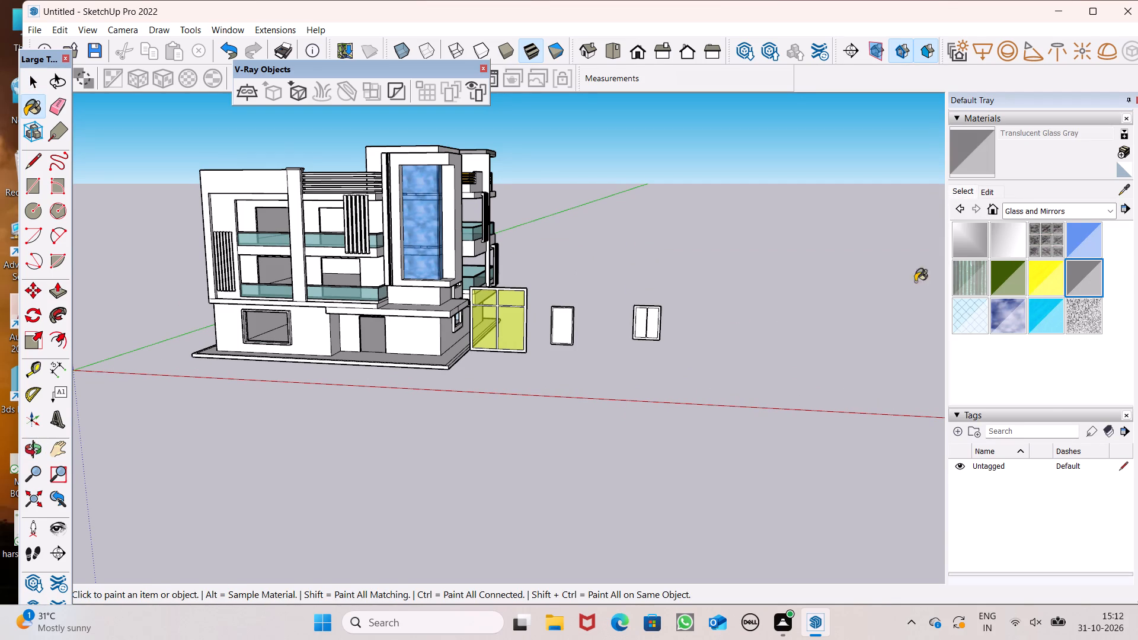
{"action": "scroll", "coordinate": [600, 357], "scroll_direction": "up", "scroll_amount": 6}
{"action": "scroll", "coordinate": [691, 296], "scroll_direction": "up", "scroll_amount": 6}
{"action": "left_click", "coordinate": [691, 295]}
{"action": "left_click", "coordinate": [731, 278]}
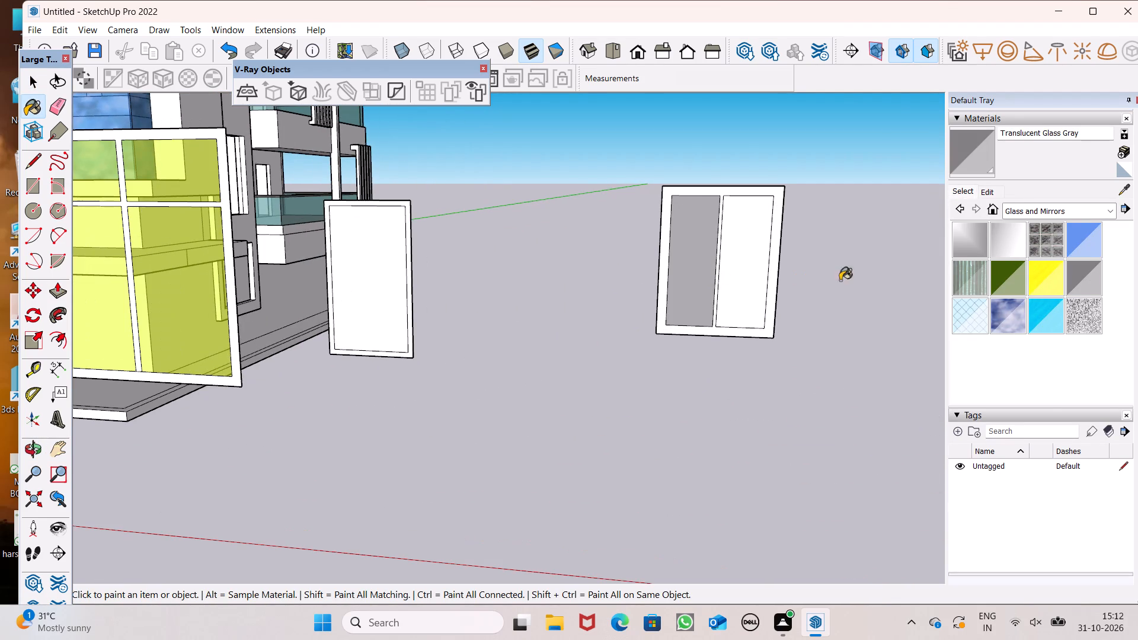
Paint the two-pane window's frame and dividing bar with Color C08 on both the front and back faces.
{"action": "left_click", "coordinate": [1014, 207]}
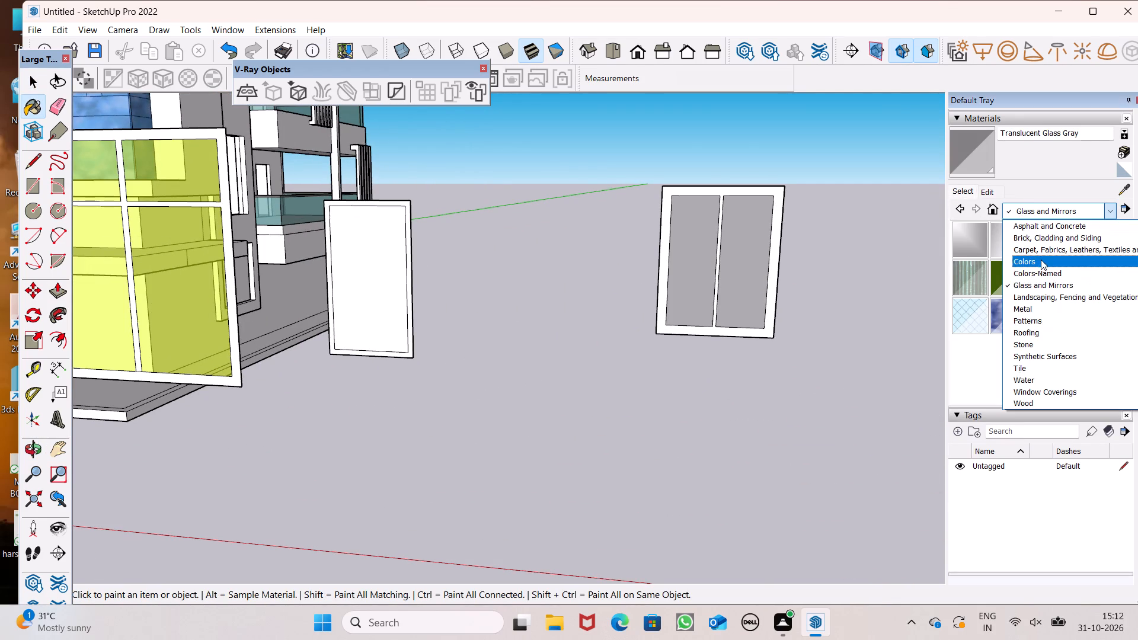
{"action": "left_click", "coordinate": [1040, 259]}
{"action": "scroll", "coordinate": [1077, 296], "scroll_direction": "down", "scroll_amount": 2}
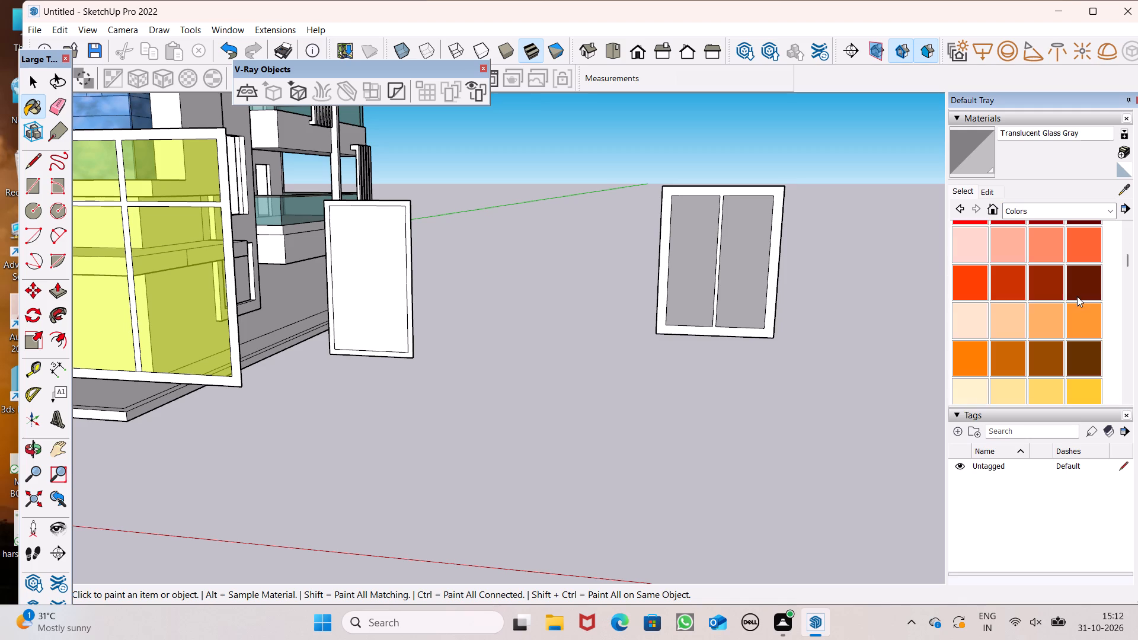
{"action": "scroll", "coordinate": [1076, 287], "scroll_direction": "up", "scroll_amount": 1}
{"action": "left_click", "coordinate": [1082, 347]}
{"action": "scroll", "coordinate": [833, 313], "scroll_direction": "up", "scroll_amount": 6}
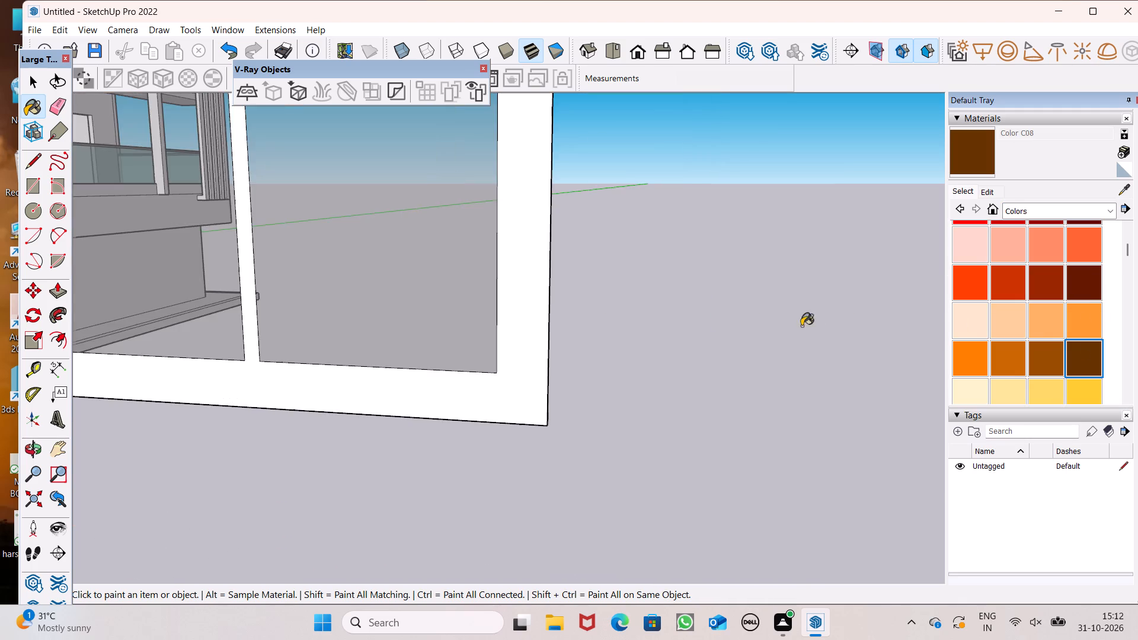
{"action": "scroll", "coordinate": [680, 327], "scroll_direction": "down", "scroll_amount": 3}
{"action": "scroll", "coordinate": [606, 340], "scroll_direction": "up", "scroll_amount": 3}
{"action": "left_click", "coordinate": [638, 357]}
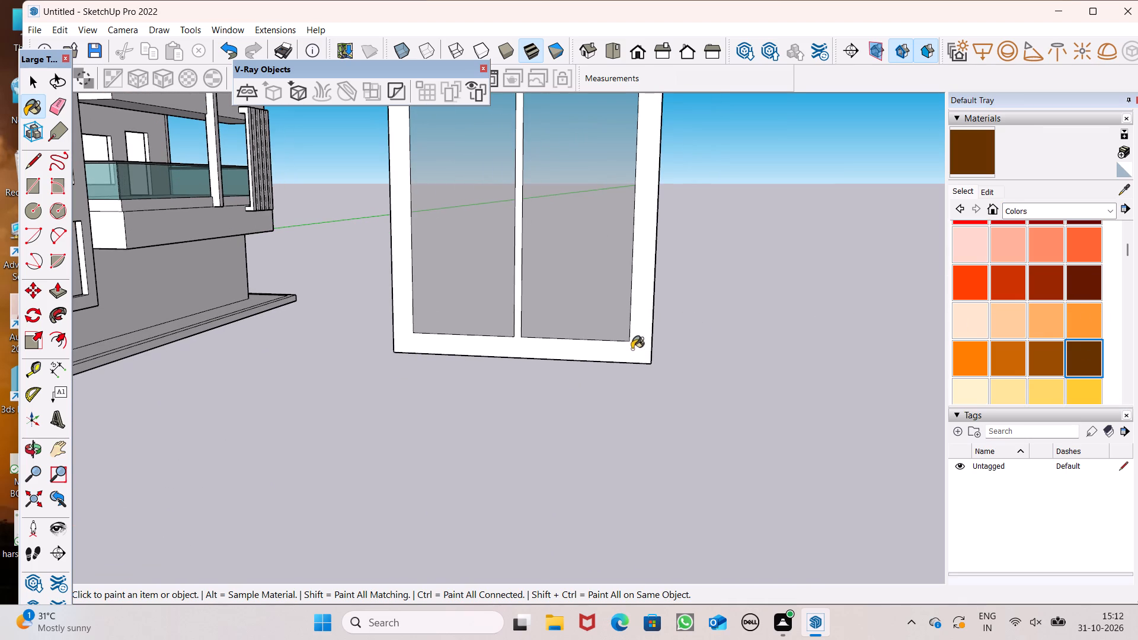
{"action": "scroll", "coordinate": [632, 349], "scroll_direction": "down", "scroll_amount": 5}
{"action": "middle_click_drag", "start_coordinate": [628, 351], "coordinate": [0, 443]}
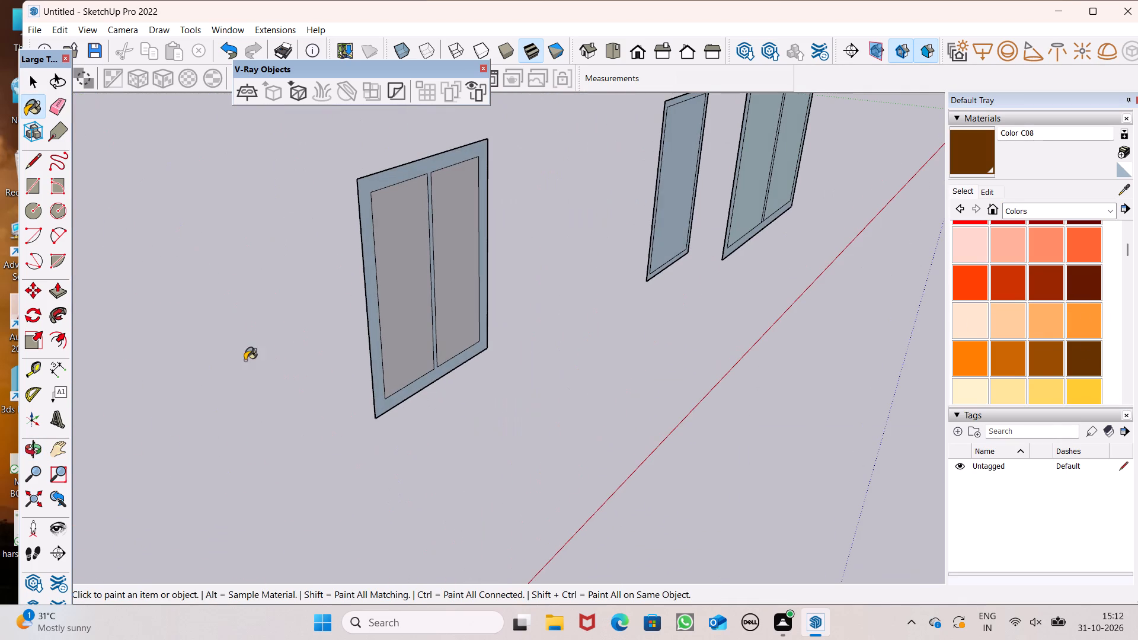
{"action": "scroll", "coordinate": [368, 326], "scroll_direction": "up", "scroll_amount": 5}
{"action": "left_click", "coordinate": [376, 326]}
{"action": "scroll", "coordinate": [373, 313], "scroll_direction": "down", "scroll_amount": 3}
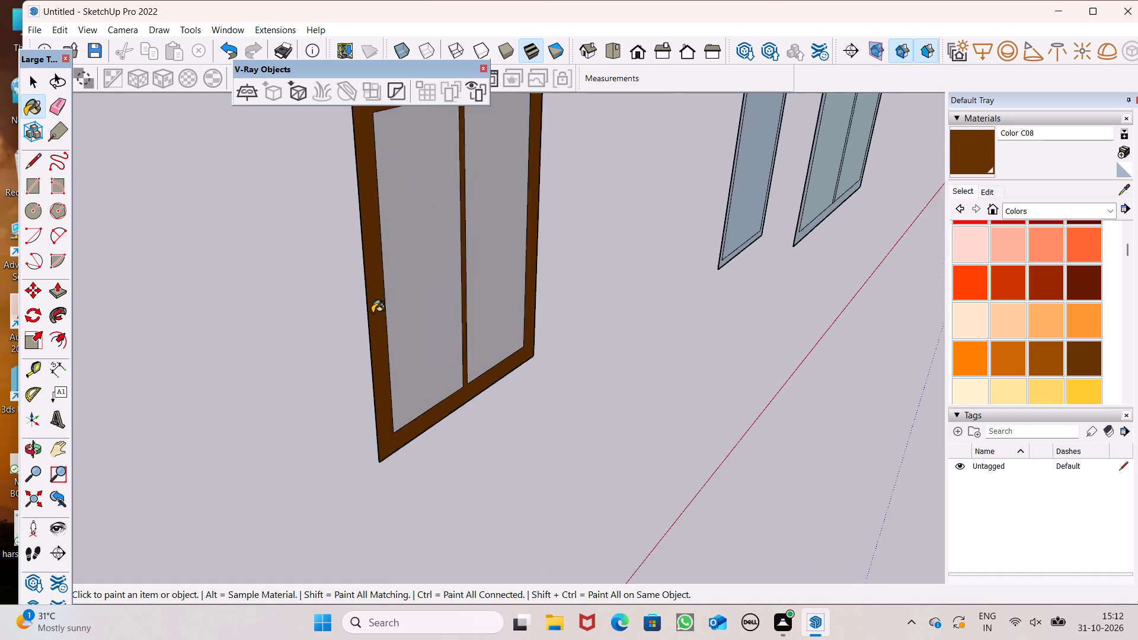
{"action": "scroll", "coordinate": [372, 313], "scroll_direction": "down", "scroll_amount": 7}
{"action": "scroll", "coordinate": [435, 318], "scroll_direction": "down", "scroll_amount": 5}
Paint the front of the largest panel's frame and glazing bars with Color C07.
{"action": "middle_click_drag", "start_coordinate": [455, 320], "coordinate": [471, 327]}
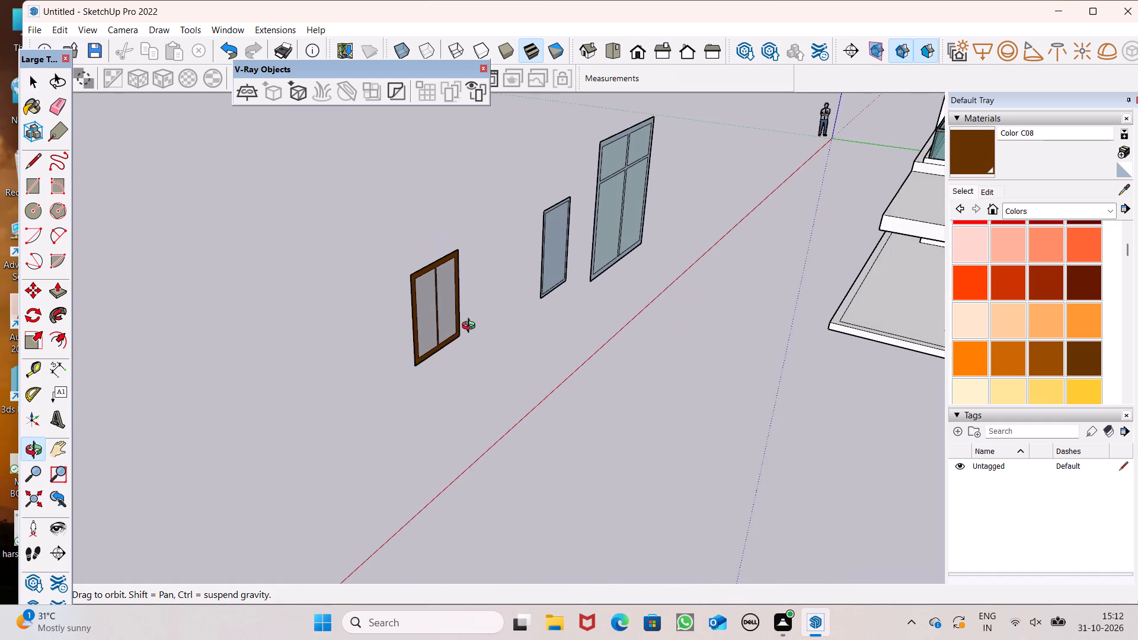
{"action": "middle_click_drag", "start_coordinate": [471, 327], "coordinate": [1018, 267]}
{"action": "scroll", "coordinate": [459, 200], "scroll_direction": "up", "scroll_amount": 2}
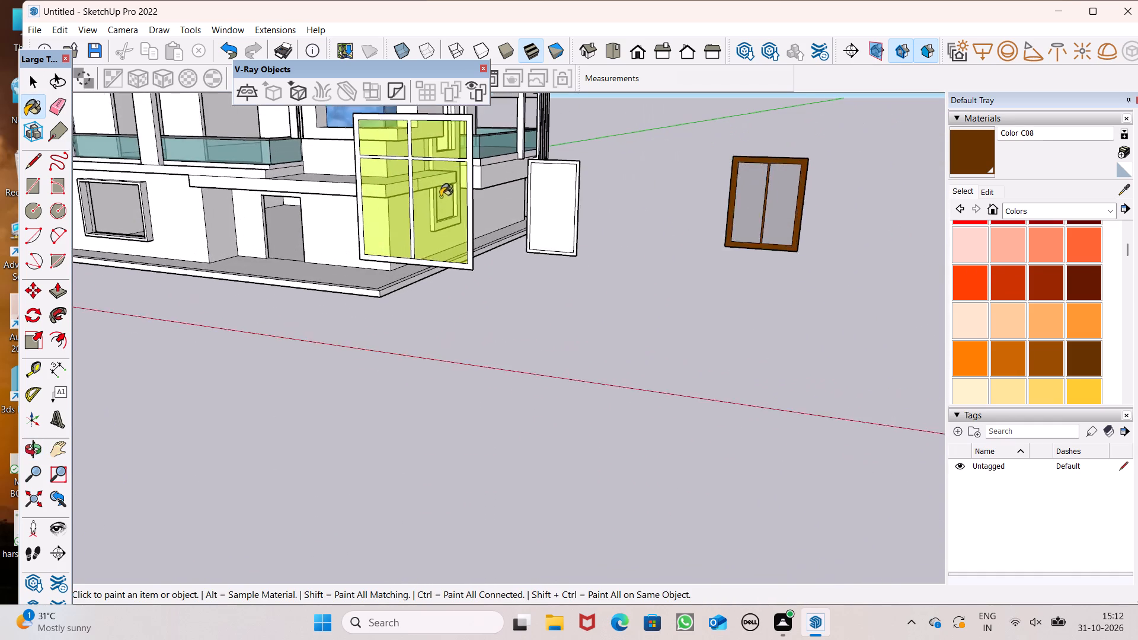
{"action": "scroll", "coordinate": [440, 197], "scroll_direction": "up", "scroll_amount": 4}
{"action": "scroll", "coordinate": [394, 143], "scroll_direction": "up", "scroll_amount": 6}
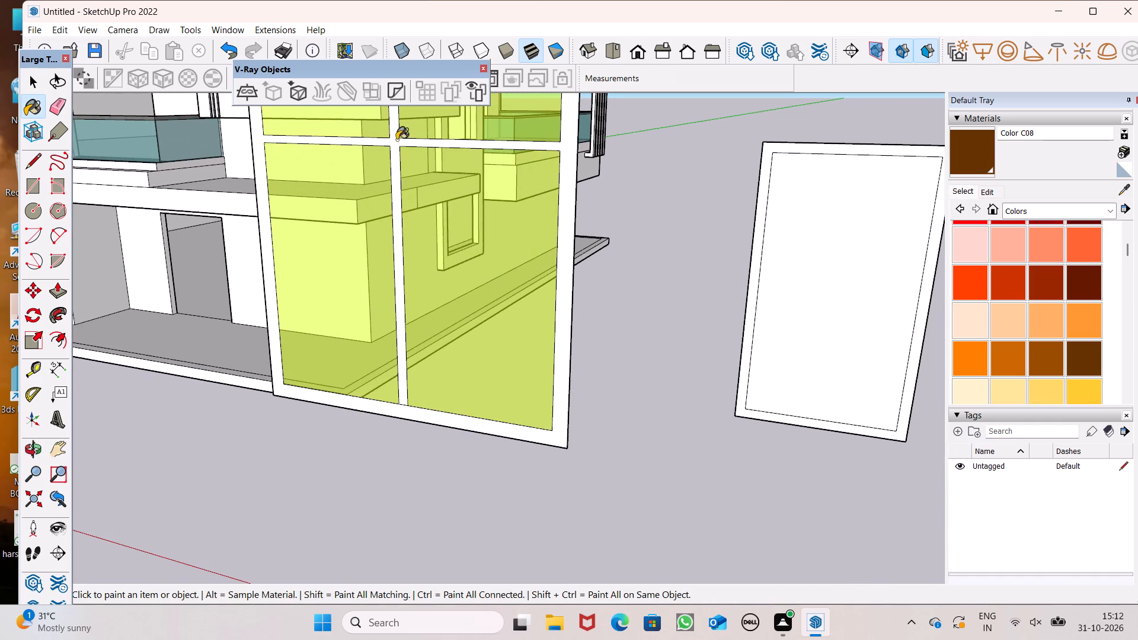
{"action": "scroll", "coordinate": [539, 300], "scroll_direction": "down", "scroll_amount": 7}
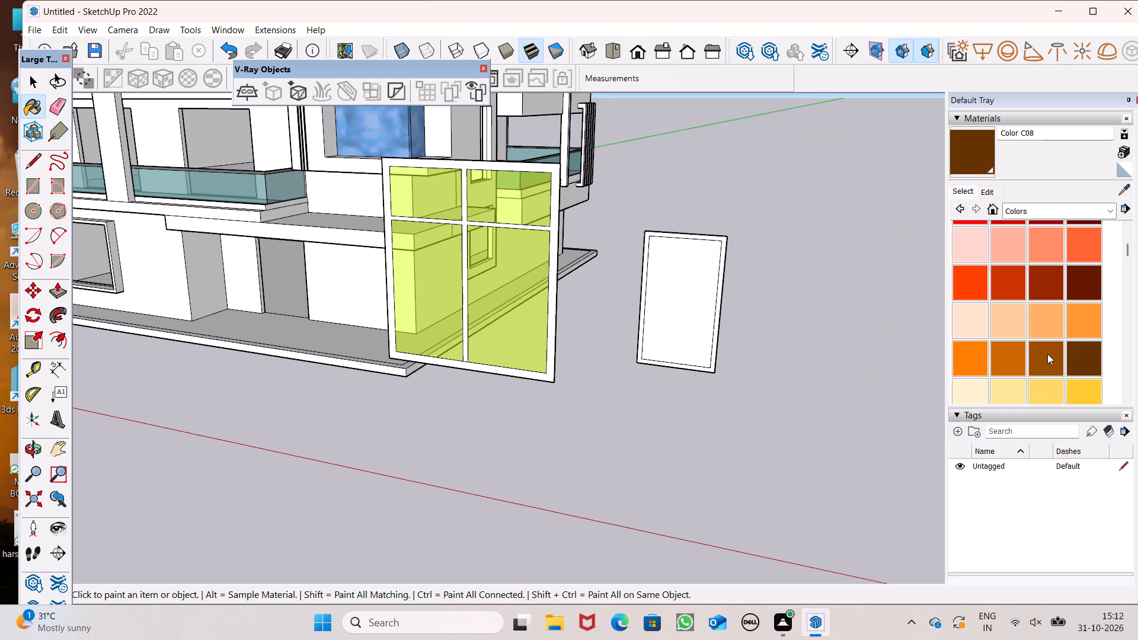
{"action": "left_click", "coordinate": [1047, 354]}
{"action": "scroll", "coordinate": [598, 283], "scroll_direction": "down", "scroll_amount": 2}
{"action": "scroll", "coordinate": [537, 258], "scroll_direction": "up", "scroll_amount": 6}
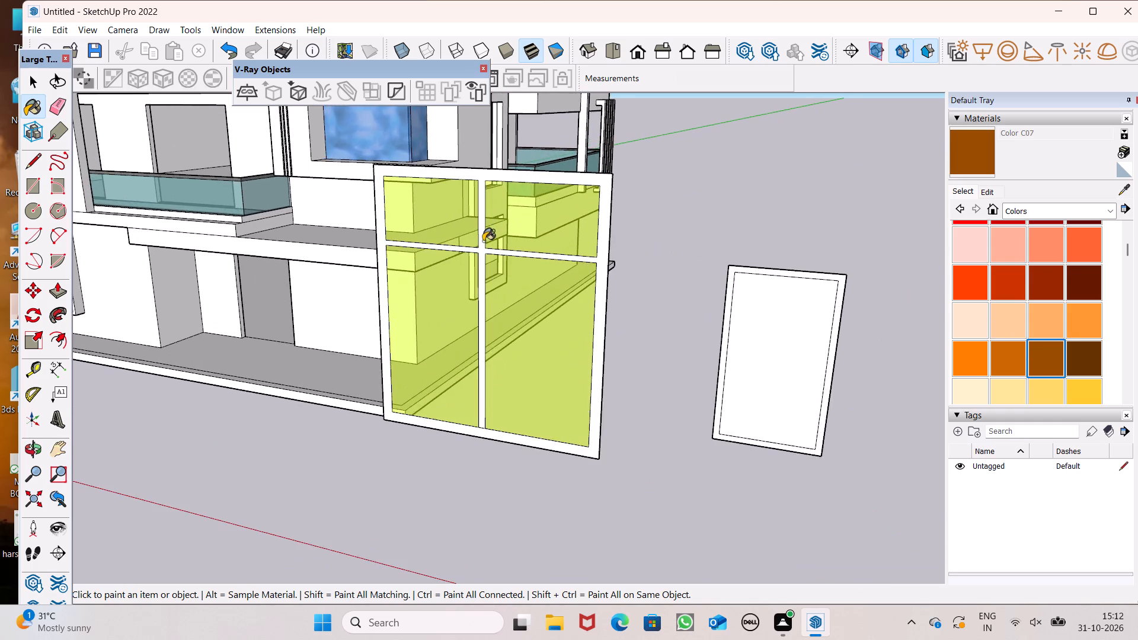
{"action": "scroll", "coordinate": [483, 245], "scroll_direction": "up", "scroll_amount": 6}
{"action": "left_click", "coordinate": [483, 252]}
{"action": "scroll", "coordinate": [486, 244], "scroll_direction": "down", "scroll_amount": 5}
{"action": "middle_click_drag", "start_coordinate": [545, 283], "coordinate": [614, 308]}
Paint the largest panel's frame and glazing bars with Color M06 on both the front and back faces.
{"action": "scroll", "coordinate": [1085, 344], "scroll_direction": "down", "scroll_amount": 11}
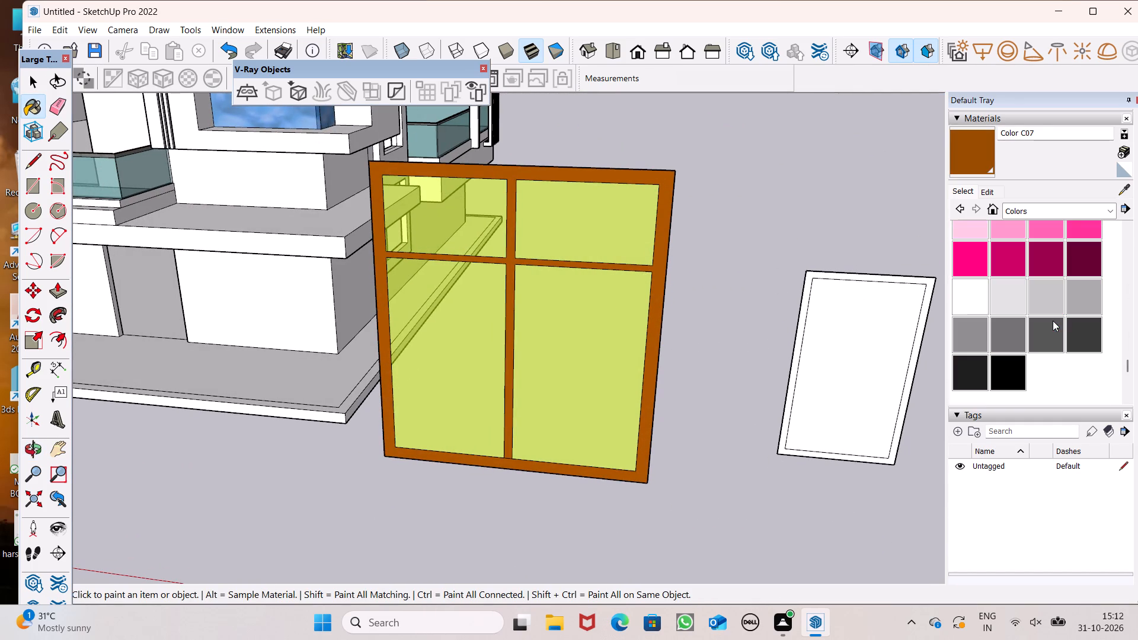
{"action": "left_click", "coordinate": [1060, 321]}
{"action": "scroll", "coordinate": [561, 224], "scroll_direction": "up", "scroll_amount": 3}
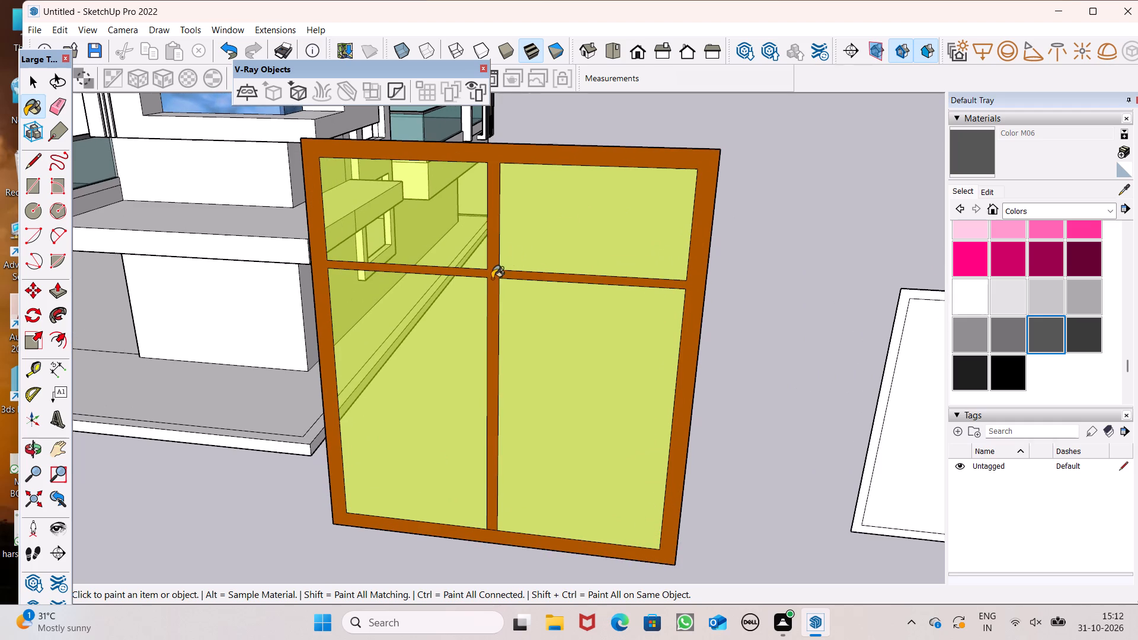
{"action": "left_click", "coordinate": [492, 278]}
{"action": "scroll", "coordinate": [588, 198], "scroll_direction": "down", "scroll_amount": 6}
{"action": "middle_click_drag", "start_coordinate": [649, 279], "coordinate": [138, 324]}
{"action": "scroll", "coordinate": [136, 244], "scroll_direction": "up", "scroll_amount": 6}
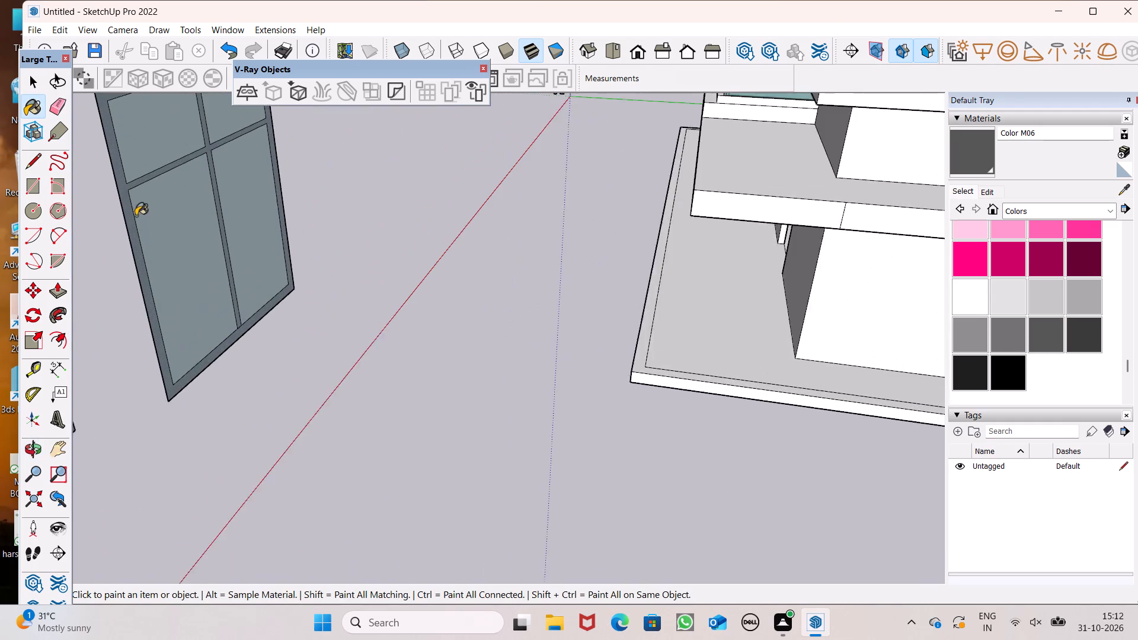
{"action": "scroll", "coordinate": [136, 216], "scroll_direction": "up", "scroll_amount": 1}
{"action": "left_click", "coordinate": [127, 200]}
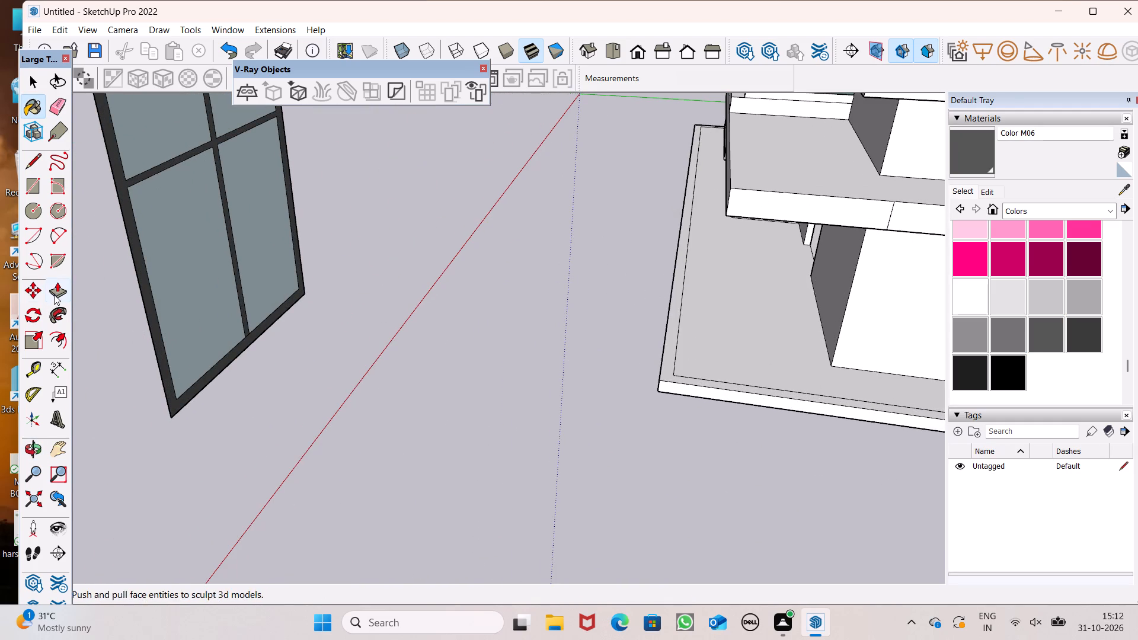
Extrude the largest panel's frame and glazing bars outwards from their back face with Push/Pull.
{"action": "left_click", "coordinate": [54, 293]}
{"action": "scroll", "coordinate": [174, 344], "scroll_direction": "up", "scroll_amount": 6}
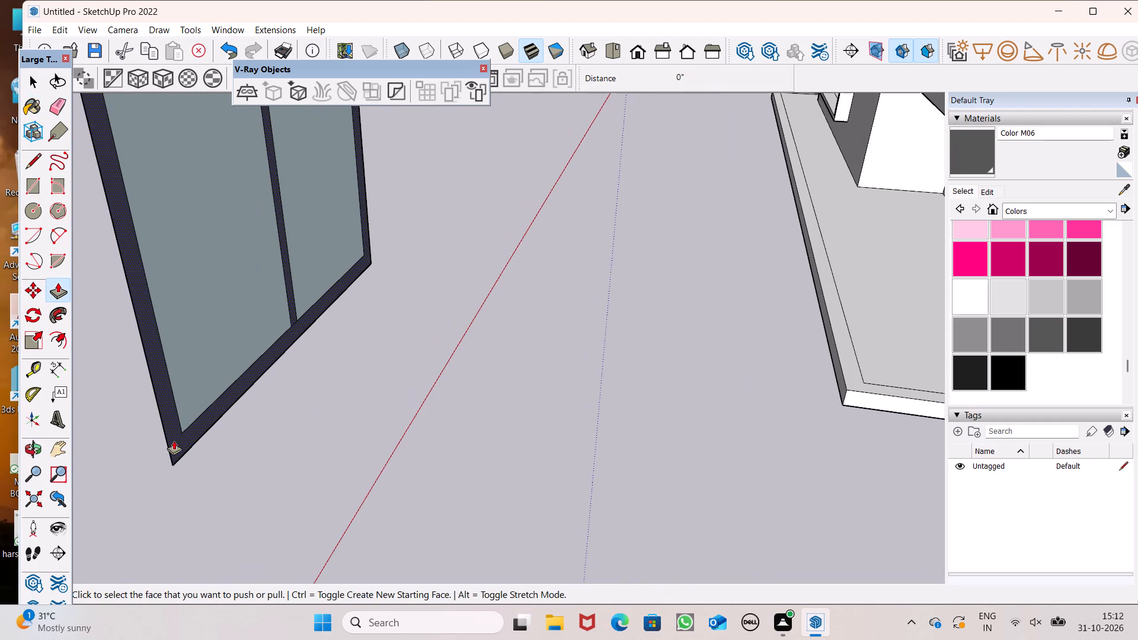
{"action": "left_click", "coordinate": [174, 440], "text": "ctrl"}
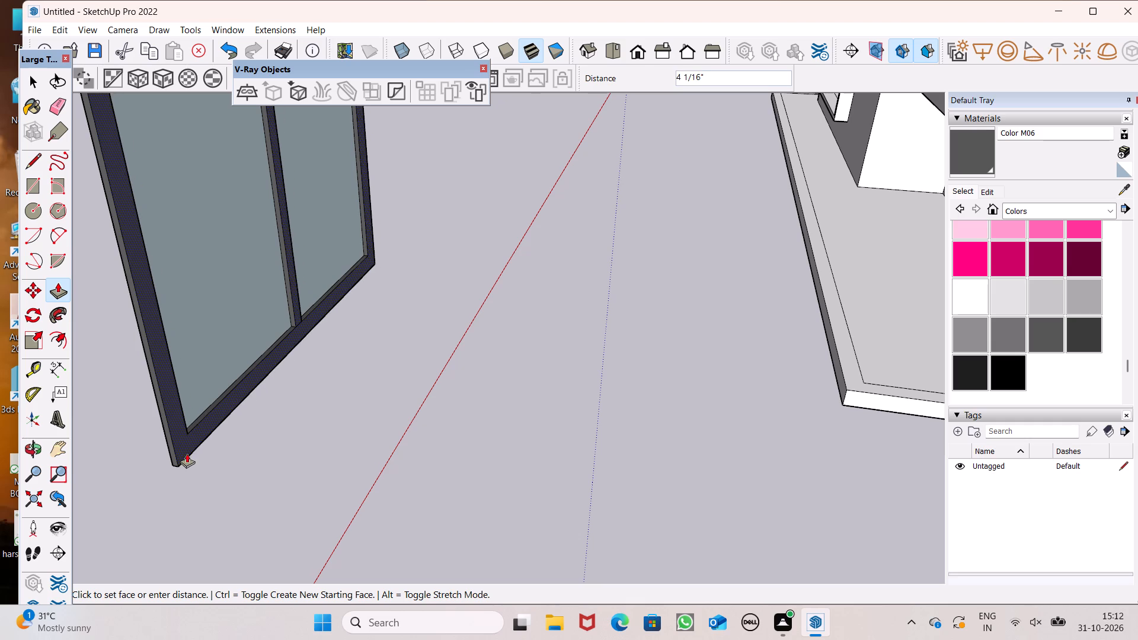
{"action": "scroll", "coordinate": [257, 421], "scroll_direction": "down", "scroll_amount": 4}
{"action": "middle_click_drag", "start_coordinate": [254, 434], "coordinate": [324, 423]}
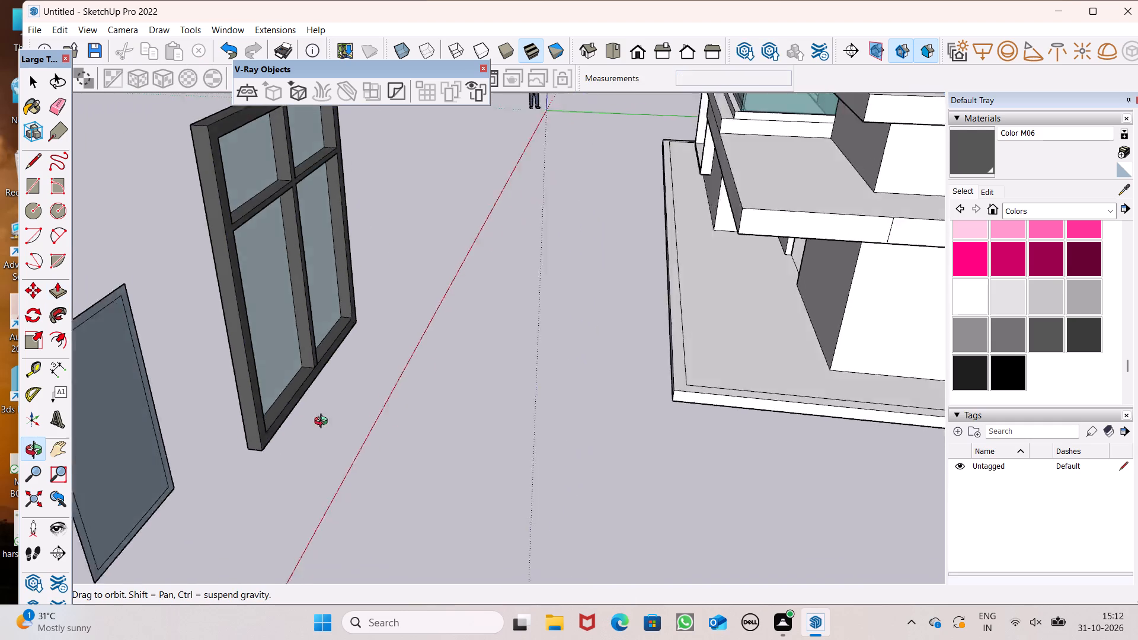
{"action": "middle_click_drag", "start_coordinate": [324, 423], "coordinate": [574, 387]}
{"action": "scroll", "coordinate": [413, 389], "scroll_direction": "down", "scroll_amount": 5}
{"action": "scroll", "coordinate": [236, 312], "scroll_direction": "down", "scroll_amount": 3}
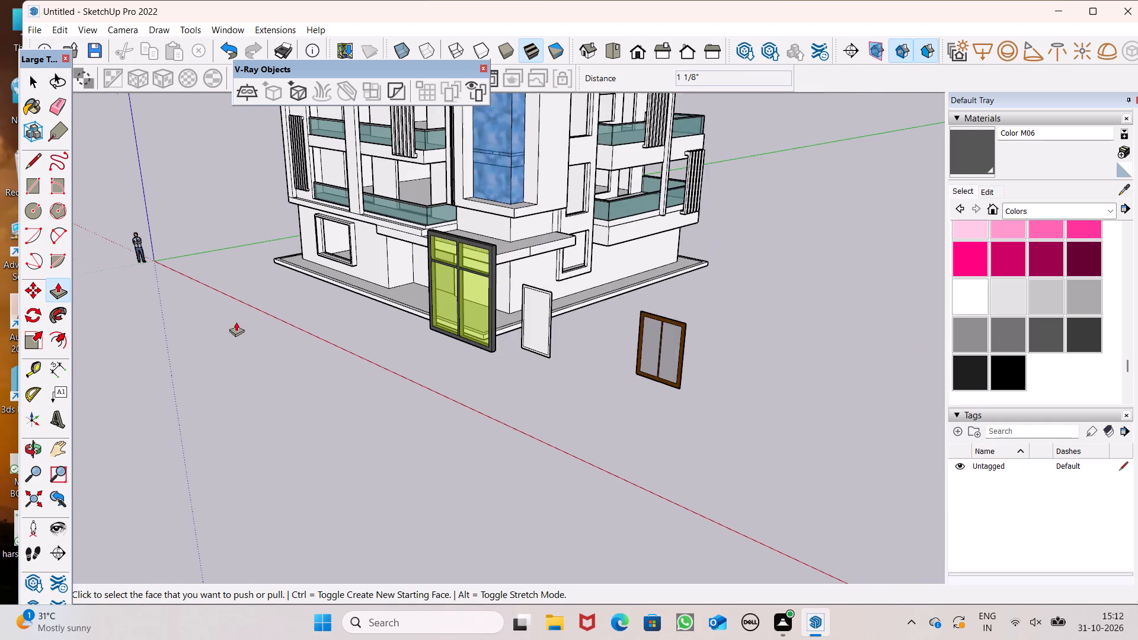
Push the back face of the largest panel's extruded frame inwards by about 2 3/16" to reduce its depth.
{"action": "scroll", "coordinate": [236, 322], "scroll_direction": "down", "scroll_amount": 1}
{"action": "scroll", "coordinate": [621, 345], "scroll_direction": "up", "scroll_amount": 6}
{"action": "middle_click_drag", "start_coordinate": [612, 407], "coordinate": [417, 418]}
{"action": "scroll", "coordinate": [385, 389], "scroll_direction": "down", "scroll_amount": 5}
{"action": "scroll", "coordinate": [202, 384], "scroll_direction": "down", "scroll_amount": 3}
{"action": "scroll", "coordinate": [152, 344], "scroll_direction": "up", "scroll_amount": 8}
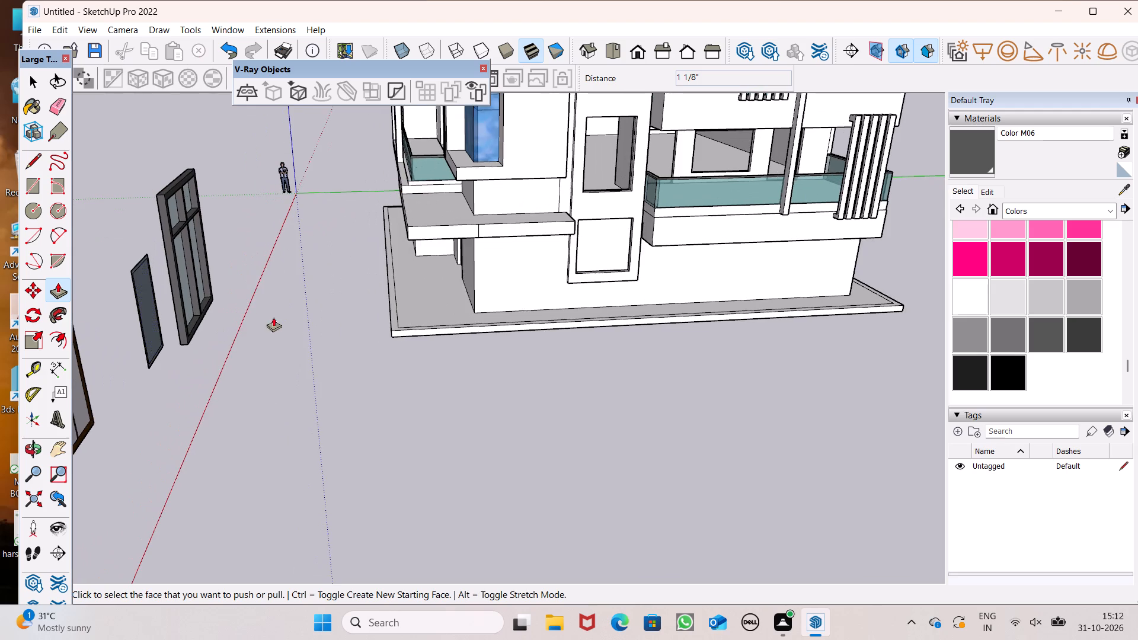
{"action": "scroll", "coordinate": [55, 364], "scroll_direction": "up", "scroll_amount": 6}
{"action": "scroll", "coordinate": [220, 319], "scroll_direction": "up", "scroll_amount": 13}
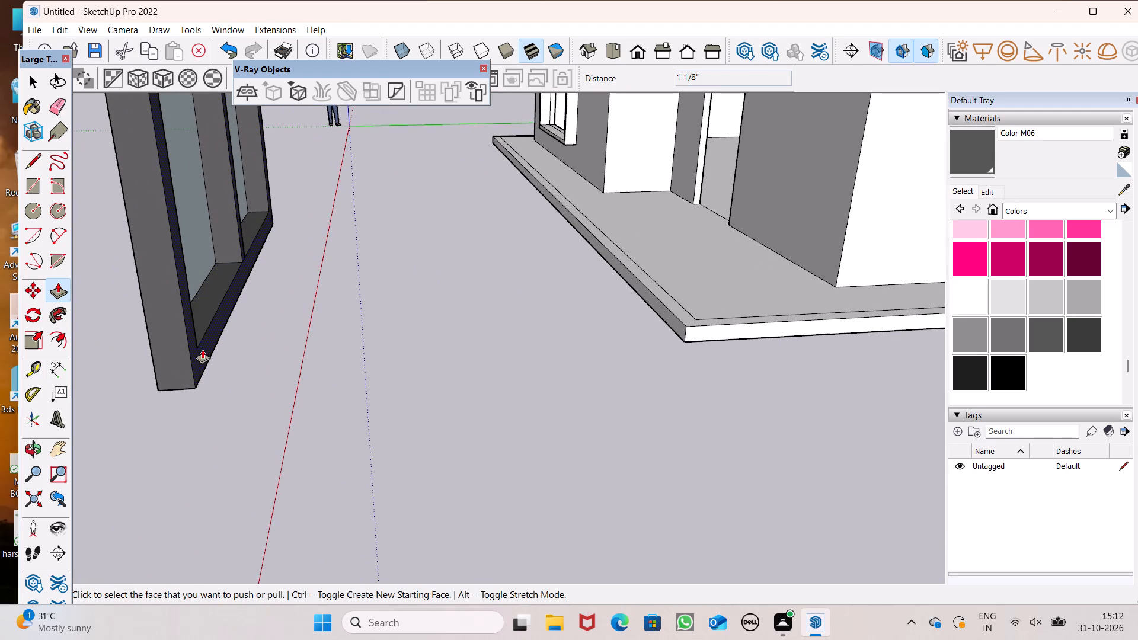
{"action": "left_click_drag", "start_coordinate": [202, 357], "coordinate": [191, 363]}
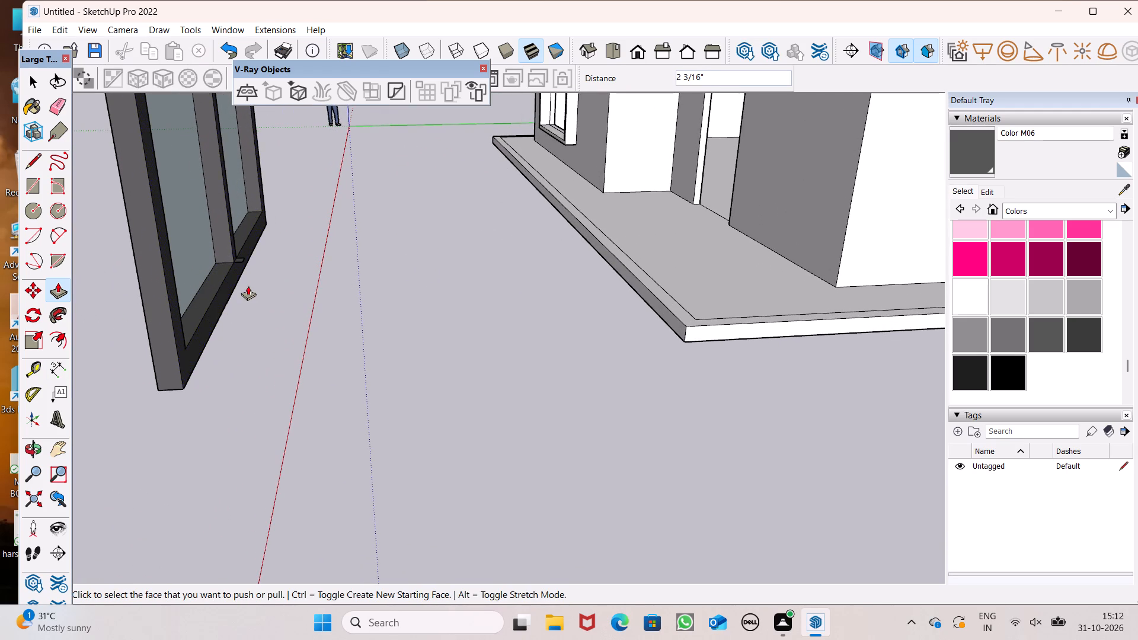
{"action": "scroll", "coordinate": [255, 280], "scroll_direction": "down", "scroll_amount": 9}
{"action": "scroll", "coordinate": [184, 386], "scroll_direction": "up", "scroll_amount": 9}
{"action": "scroll", "coordinate": [129, 335], "scroll_direction": "down", "scroll_amount": 6}
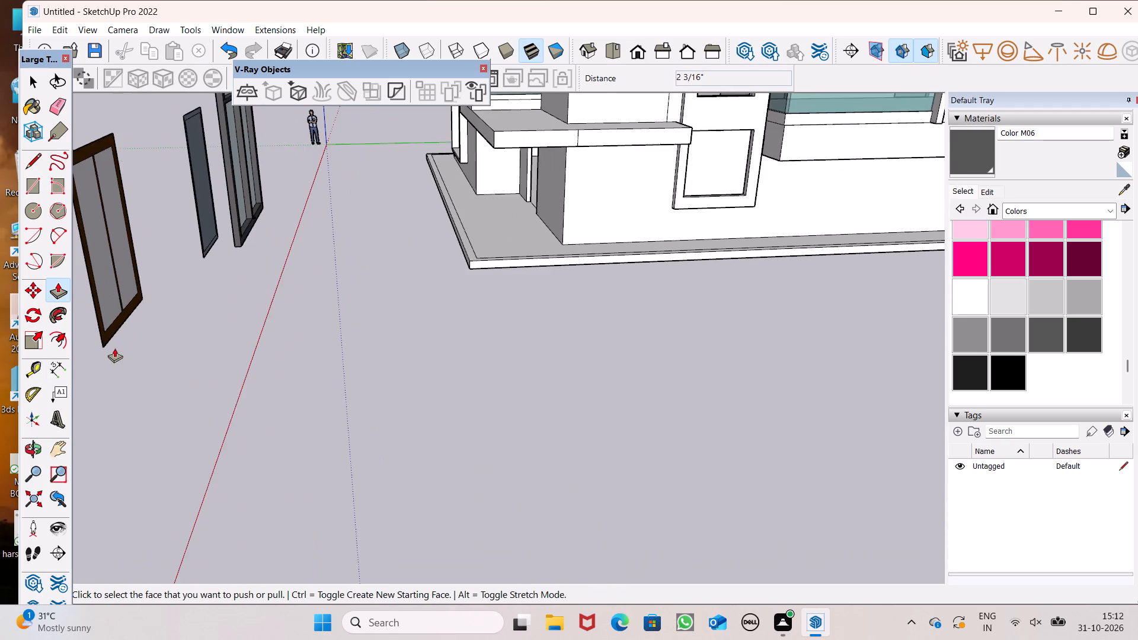
Extrude the two-pane window's frame and dividing bar outwards from their back face with Push/Pull.
{"action": "scroll", "coordinate": [97, 338], "scroll_direction": "up", "scroll_amount": 8}
{"action": "scroll", "coordinate": [133, 352], "scroll_direction": "down", "scroll_amount": 3}
{"action": "left_click_drag", "start_coordinate": [219, 382], "coordinate": [252, 387]}
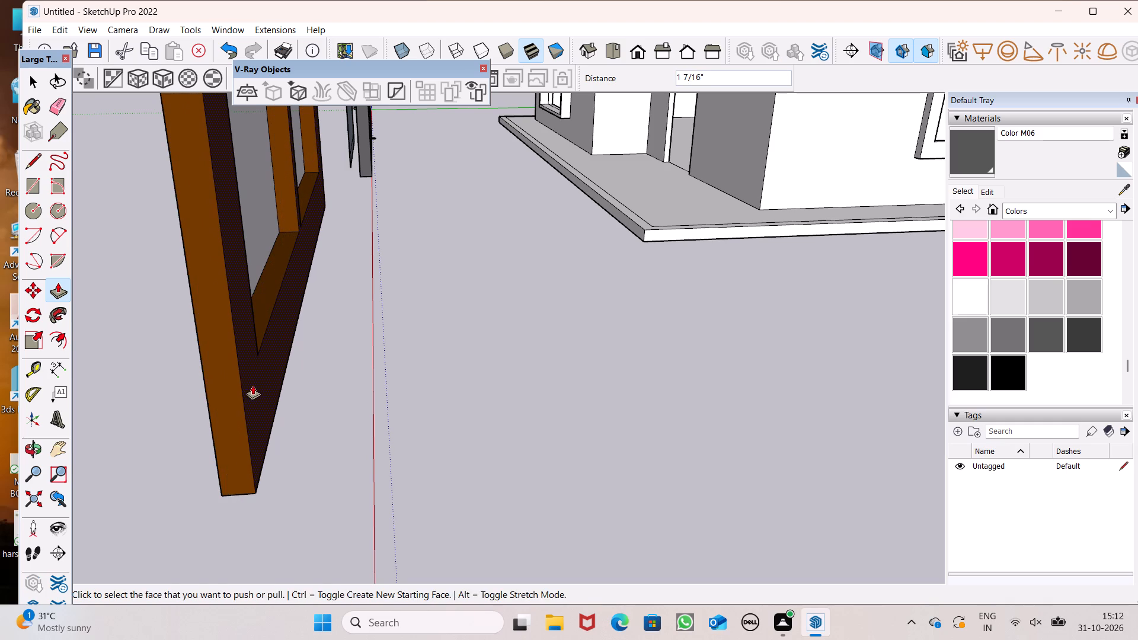
{"action": "key", "text": "space"}
Make a group of the complete two-pane window, including its frame, dividing bar and glass panes.
{"action": "scroll", "coordinate": [227, 360], "scroll_direction": "down", "scroll_amount": 5}
{"action": "middle_click_drag", "start_coordinate": [239, 384], "coordinate": [603, 335]}
{"action": "scroll", "coordinate": [606, 334], "scroll_direction": "down", "scroll_amount": 5}
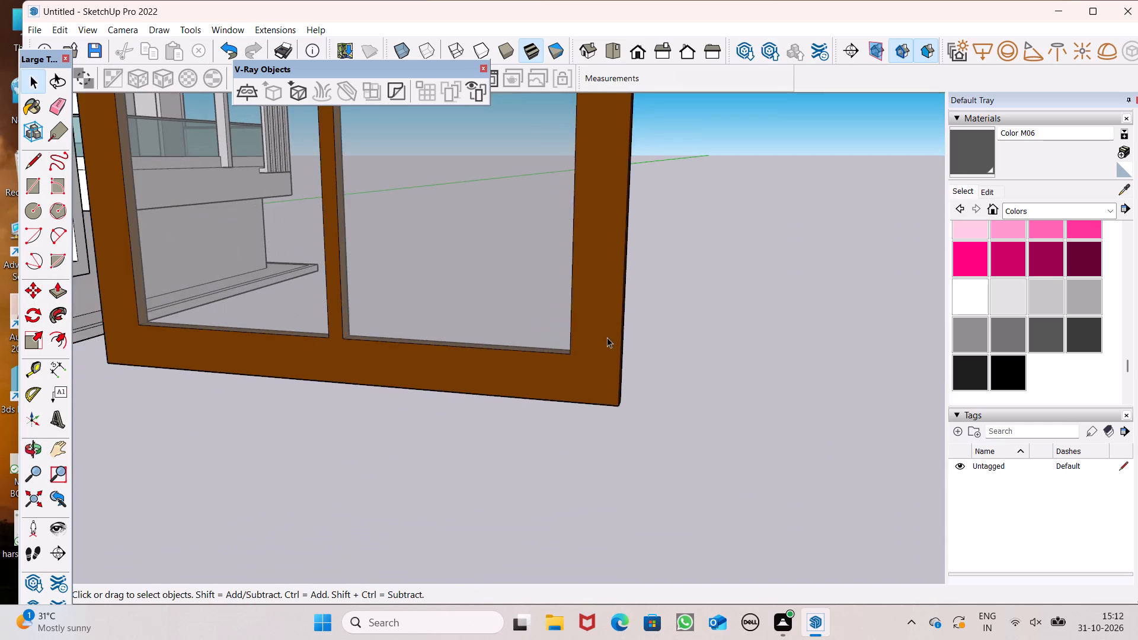
{"action": "scroll", "coordinate": [608, 344], "scroll_direction": "down", "scroll_amount": 16}
{"action": "middle_click_drag", "start_coordinate": [541, 370], "coordinate": [594, 384]}
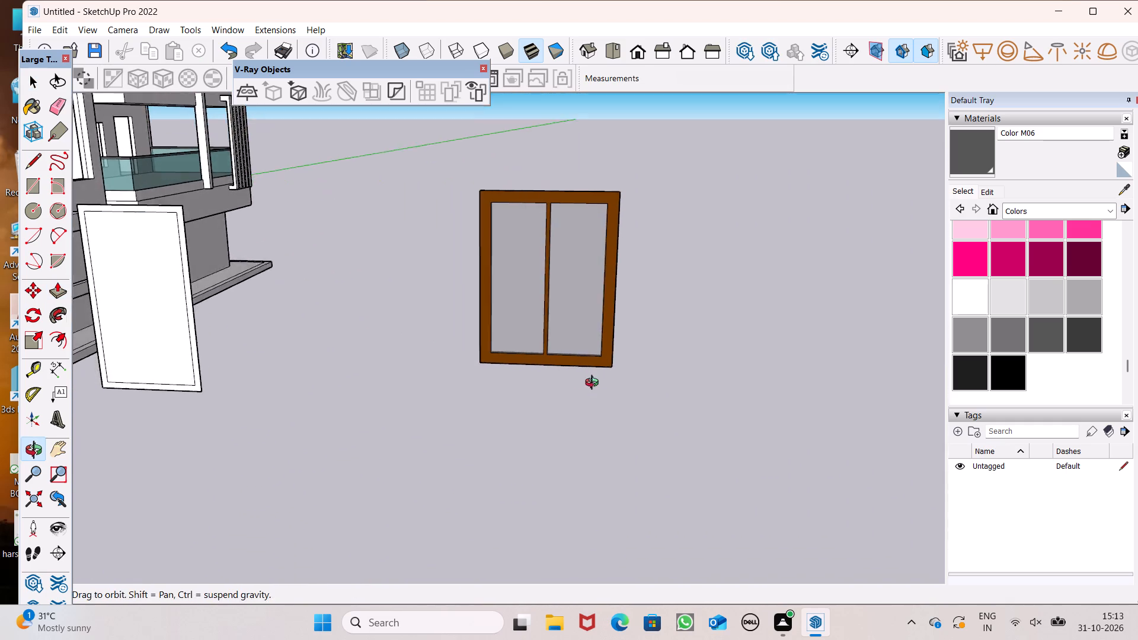
{"action": "middle_click_drag", "start_coordinate": [594, 384], "coordinate": [598, 379]}
{"action": "scroll", "coordinate": [544, 327], "scroll_direction": "down", "scroll_amount": 6}
{"action": "triple_click", "coordinate": [555, 311]}
{"action": "left_click", "coordinate": [555, 311]}
{"action": "right_click", "coordinate": [555, 311]}
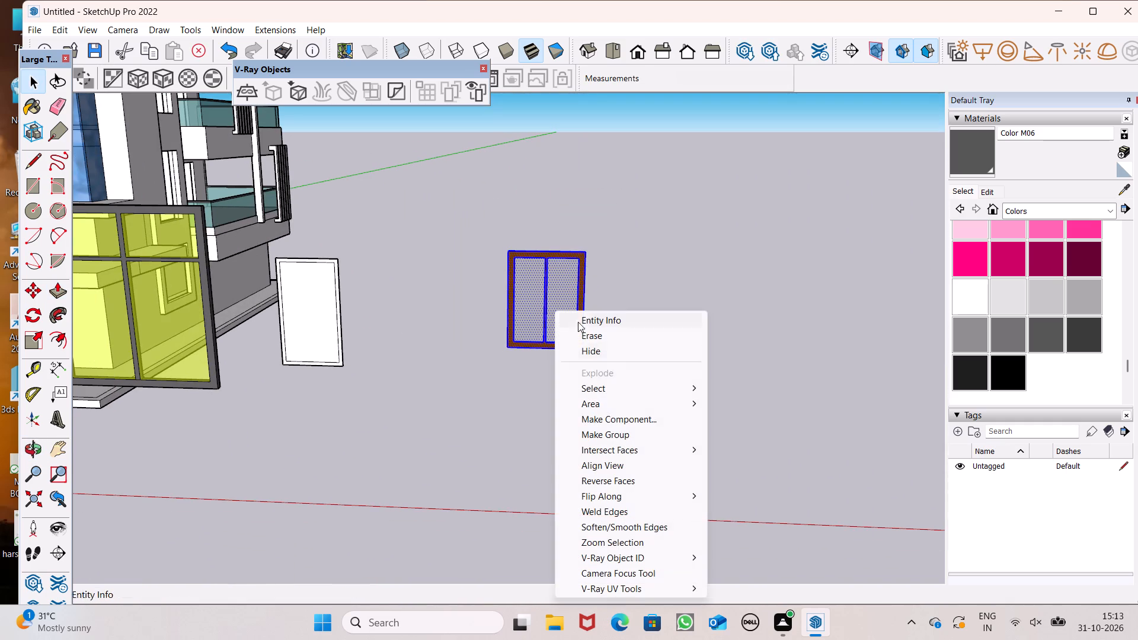
{"action": "left_click", "coordinate": [617, 434]}
{"action": "left_click", "coordinate": [706, 385]}
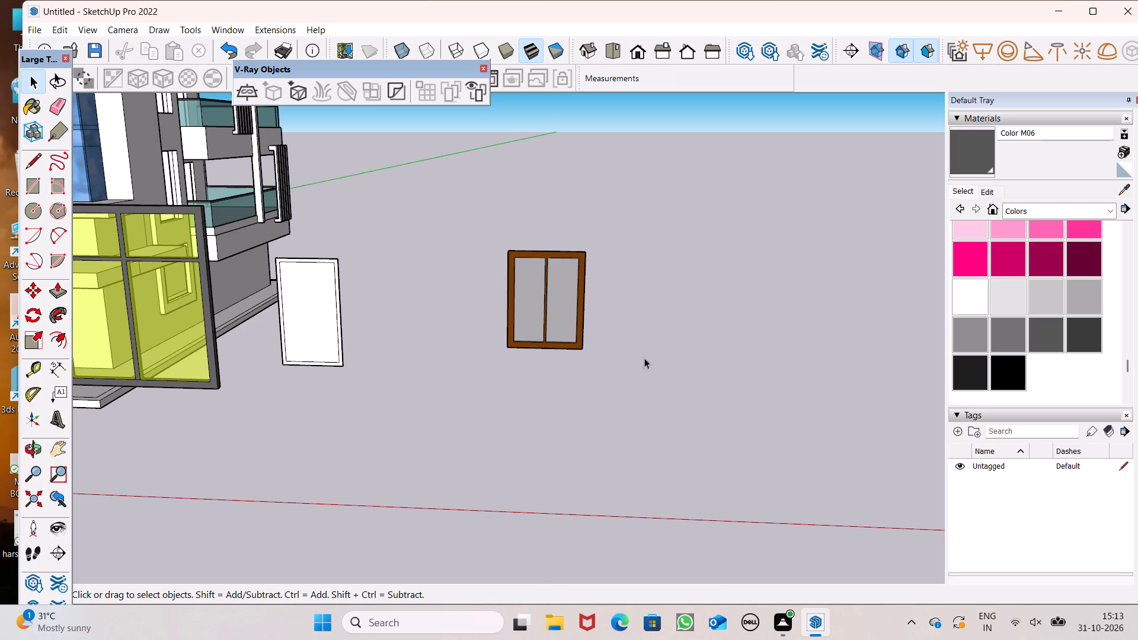
Make a group of the complete largest panel, including its frame, glazing bars and four glass panes.
{"action": "scroll", "coordinate": [678, 293], "scroll_direction": "down", "scroll_amount": 3}
{"action": "triple_click", "coordinate": [317, 318]}
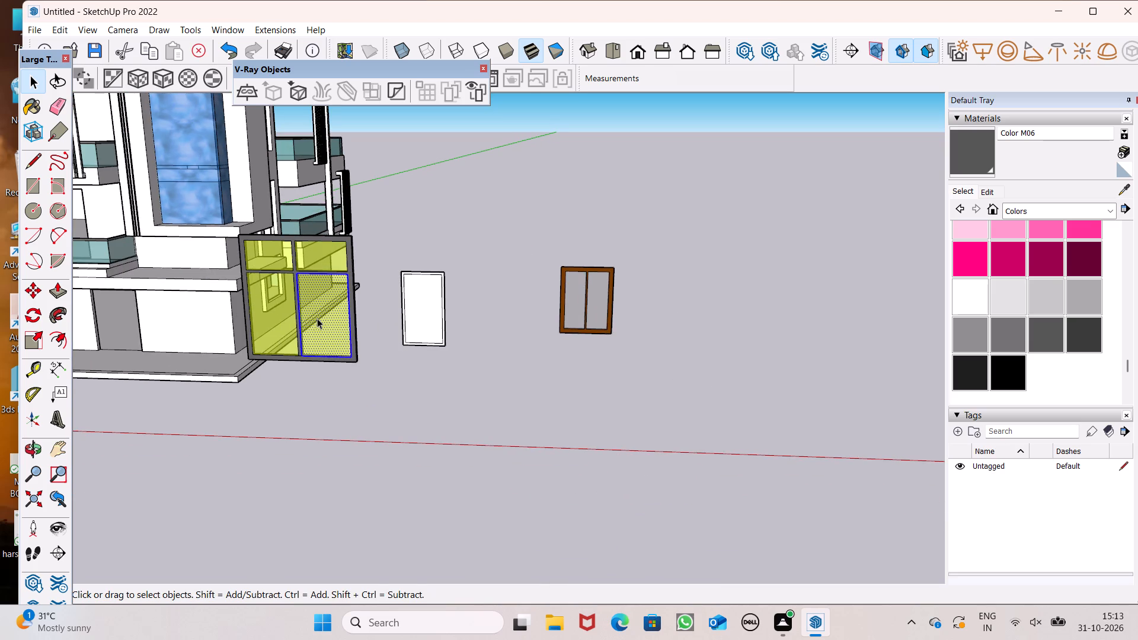
{"action": "left_click", "coordinate": [317, 317]}
{"action": "right_click", "coordinate": [317, 317]}
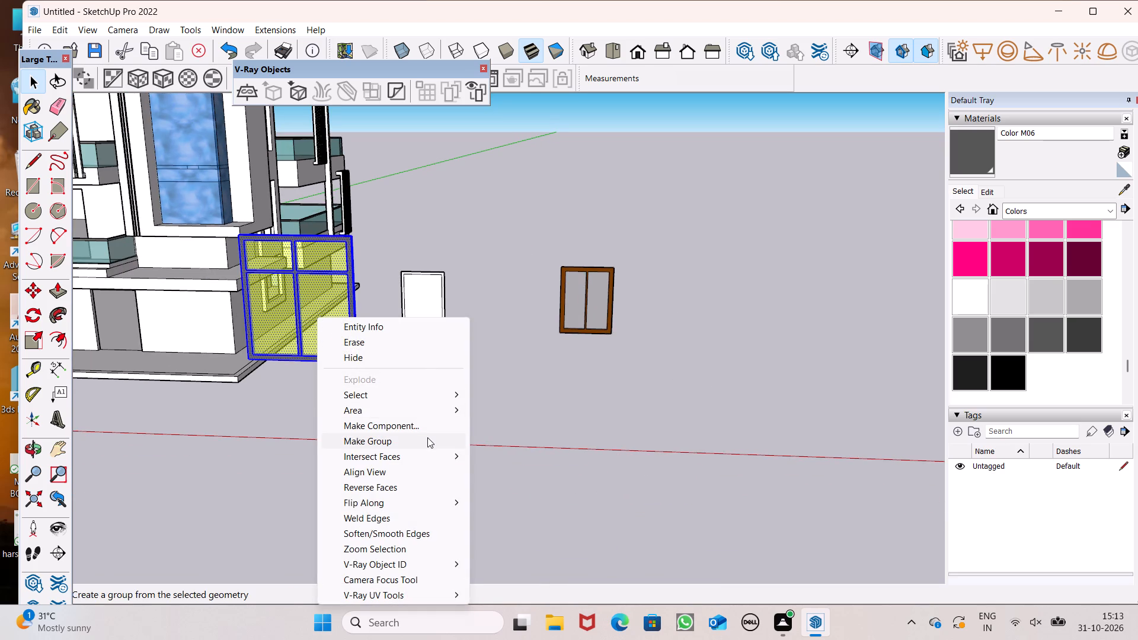
{"action": "left_click", "coordinate": [427, 437]}
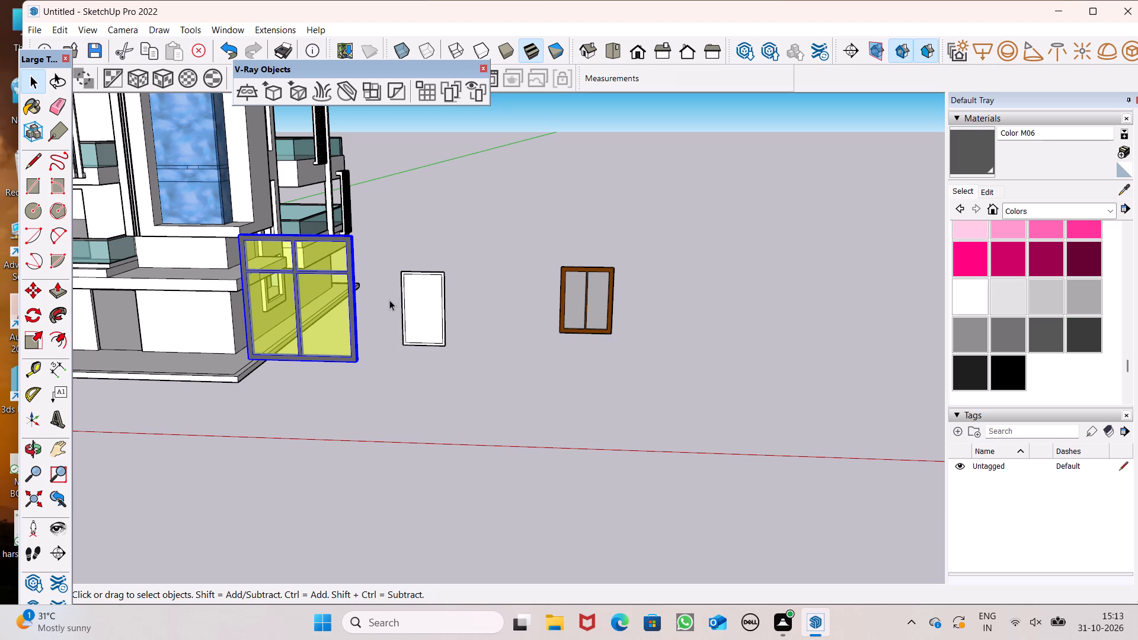
{"action": "scroll", "coordinate": [530, 289], "scroll_direction": "down", "scroll_amount": 1}
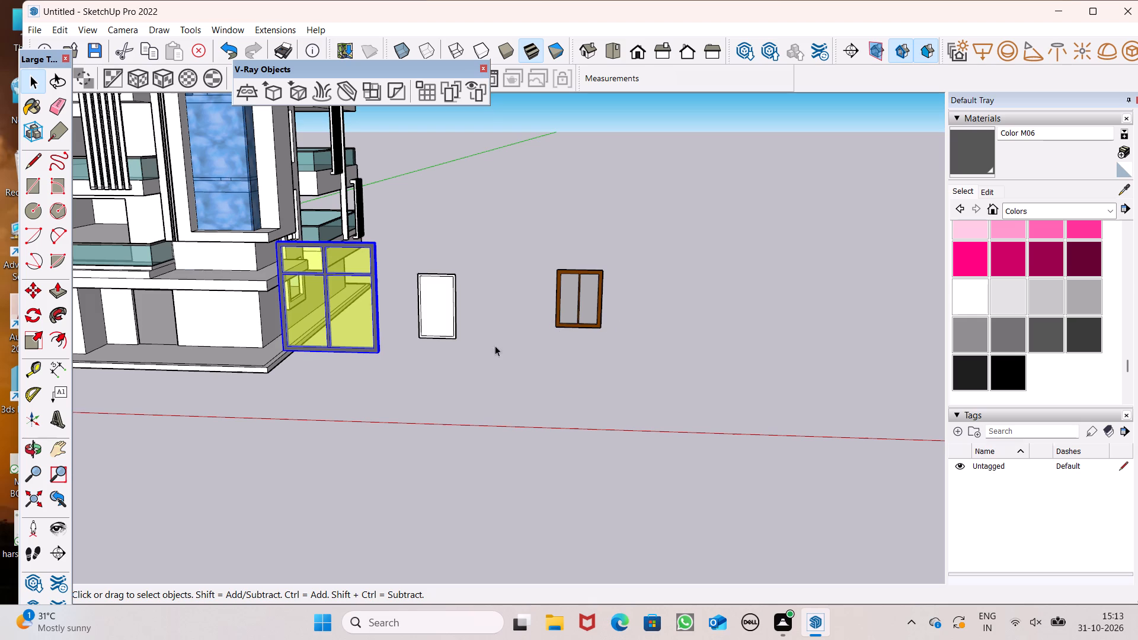
{"action": "scroll", "coordinate": [564, 276], "scroll_direction": "down", "scroll_amount": 2}
{"action": "left_click", "coordinate": [576, 327]}
Paint the inner panel of the white single door with the Wood Veneer 01 material from the Wood collection.
{"action": "scroll", "coordinate": [333, 296], "scroll_direction": "up", "scroll_amount": 3}
{"action": "left_click", "coordinate": [1063, 212]}
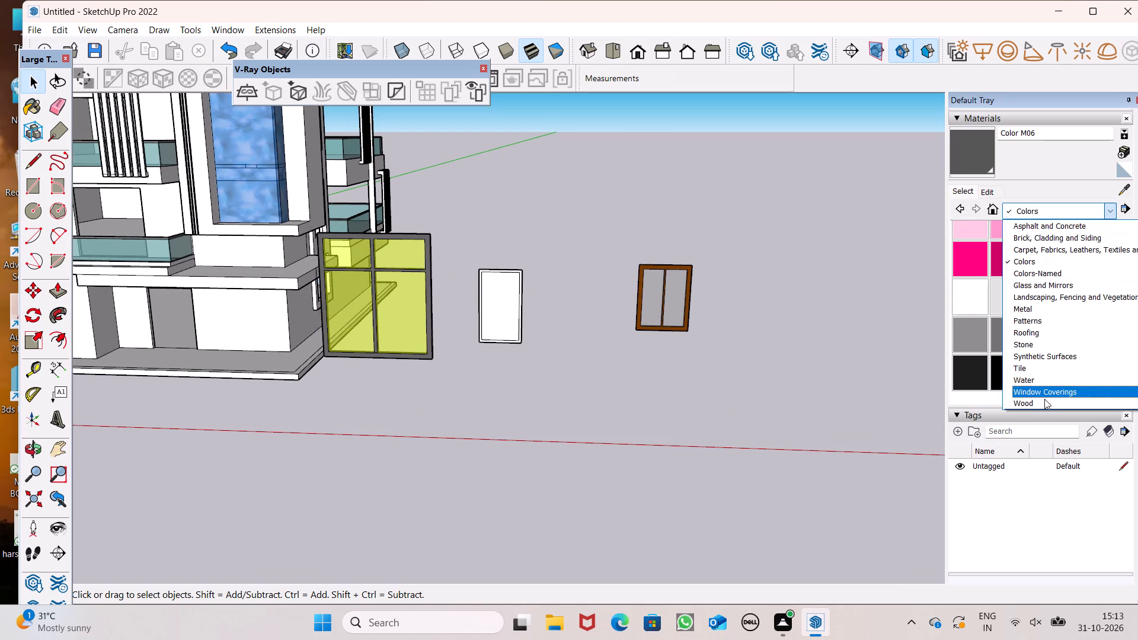
{"action": "left_click", "coordinate": [1041, 400]}
{"action": "left_click", "coordinate": [1056, 307]}
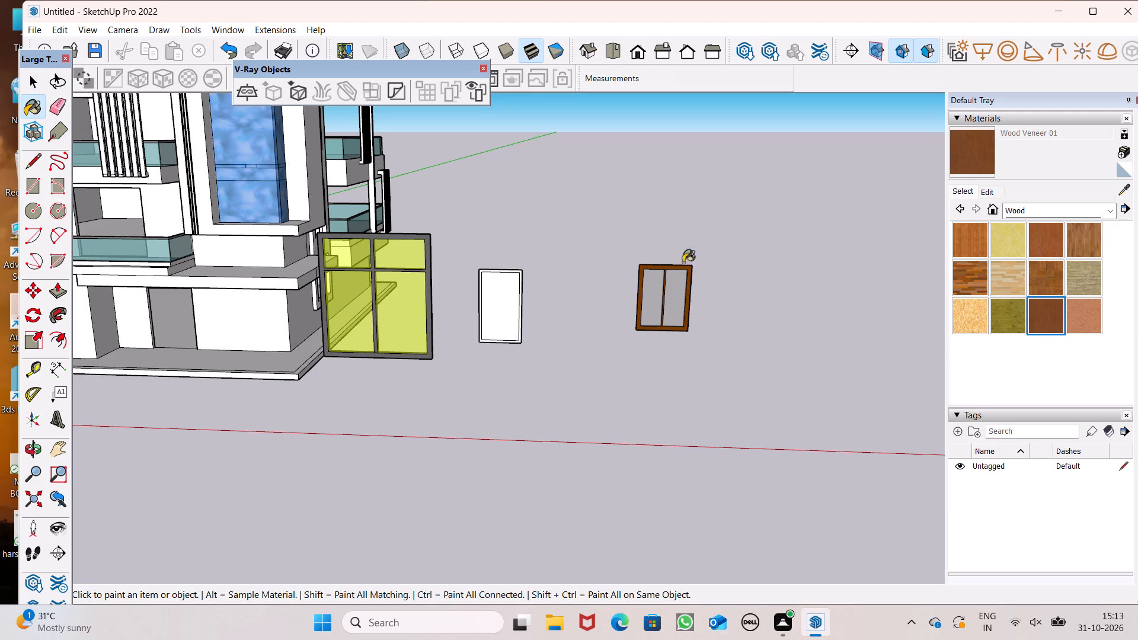
{"action": "scroll", "coordinate": [389, 290], "scroll_direction": "up", "scroll_amount": 1}
{"action": "scroll", "coordinate": [541, 289], "scroll_direction": "up", "scroll_amount": 3}
{"action": "left_click", "coordinate": [490, 287]}
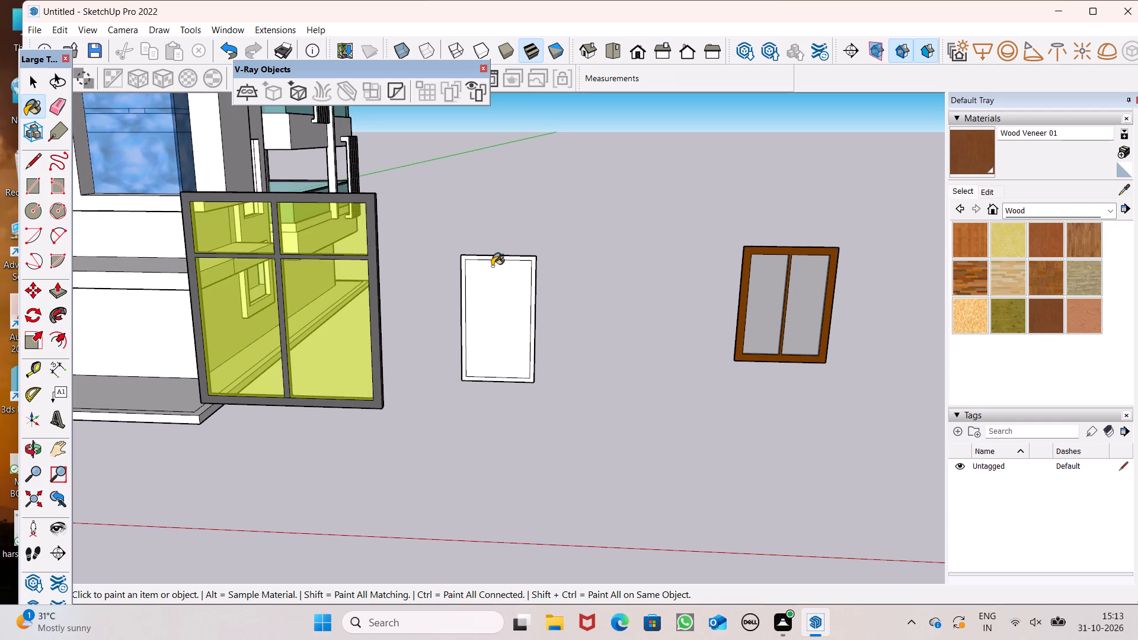
{"action": "scroll", "coordinate": [488, 271], "scroll_direction": "up", "scroll_amount": 1}
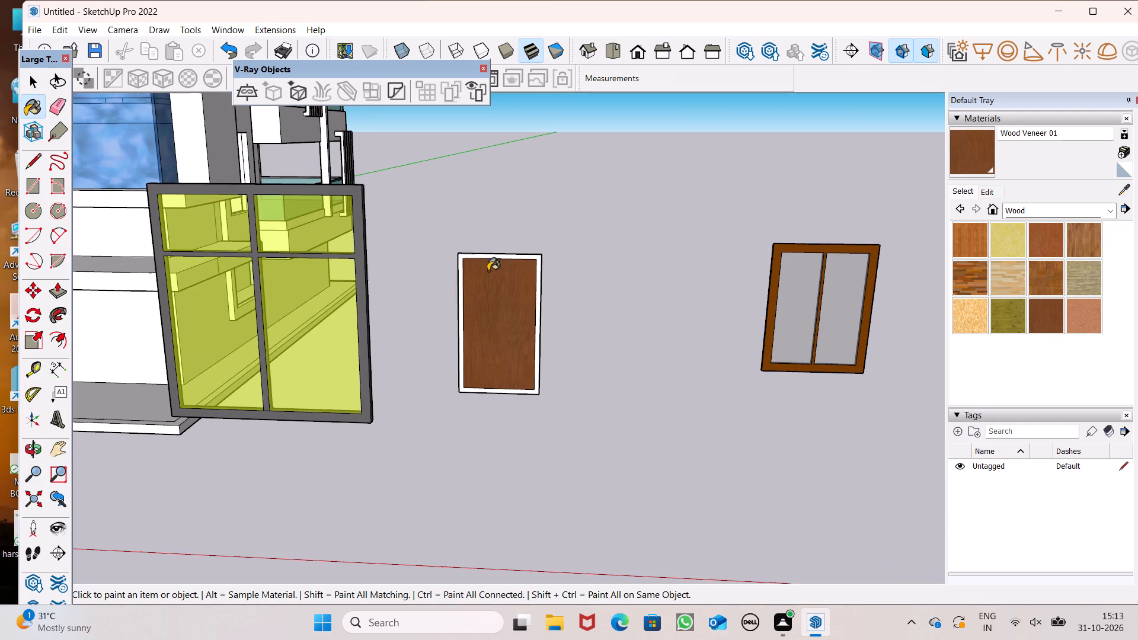
{"action": "scroll", "coordinate": [506, 241], "scroll_direction": "up", "scroll_amount": 6}
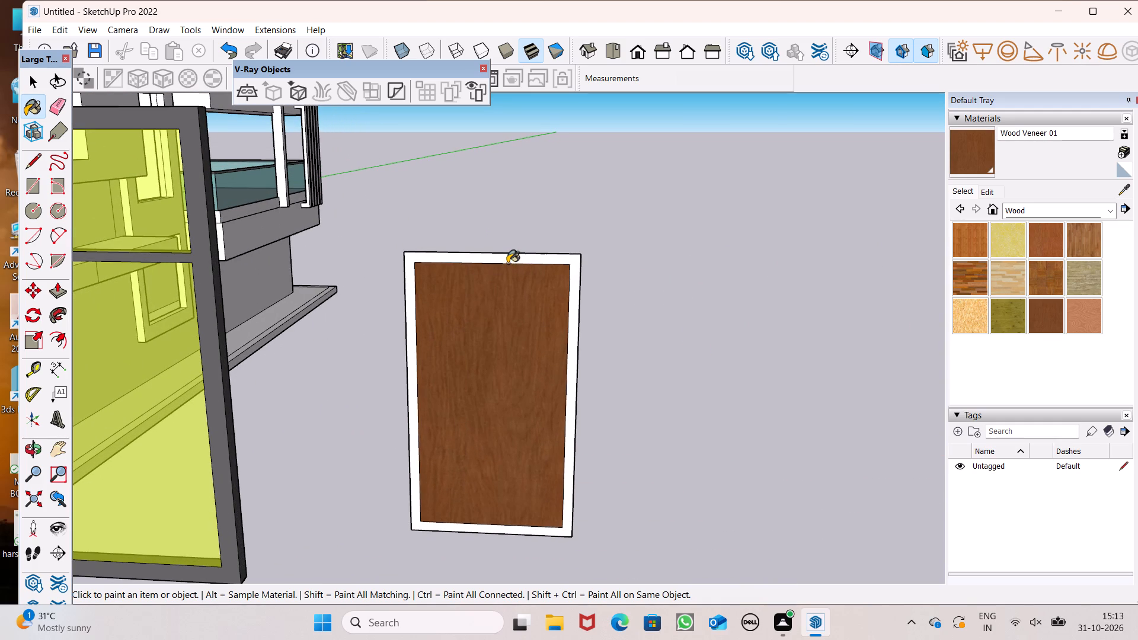
{"action": "left_click", "coordinate": [507, 263]}
{"action": "scroll", "coordinate": [520, 255], "scroll_direction": "down", "scroll_amount": 2}
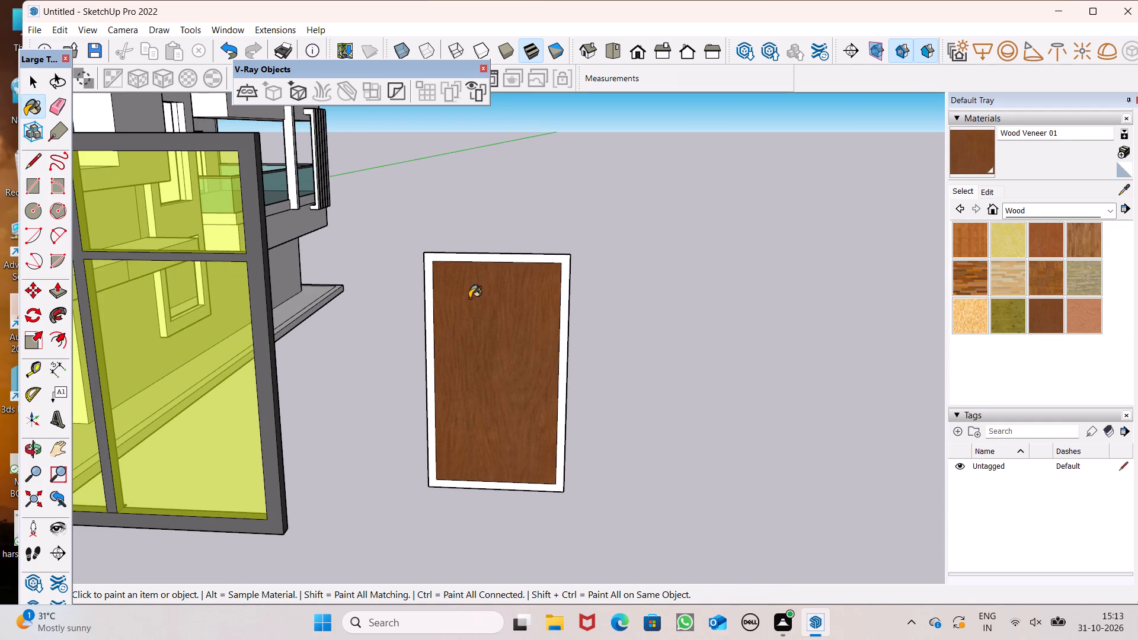
{"action": "left_click", "coordinate": [512, 392]}
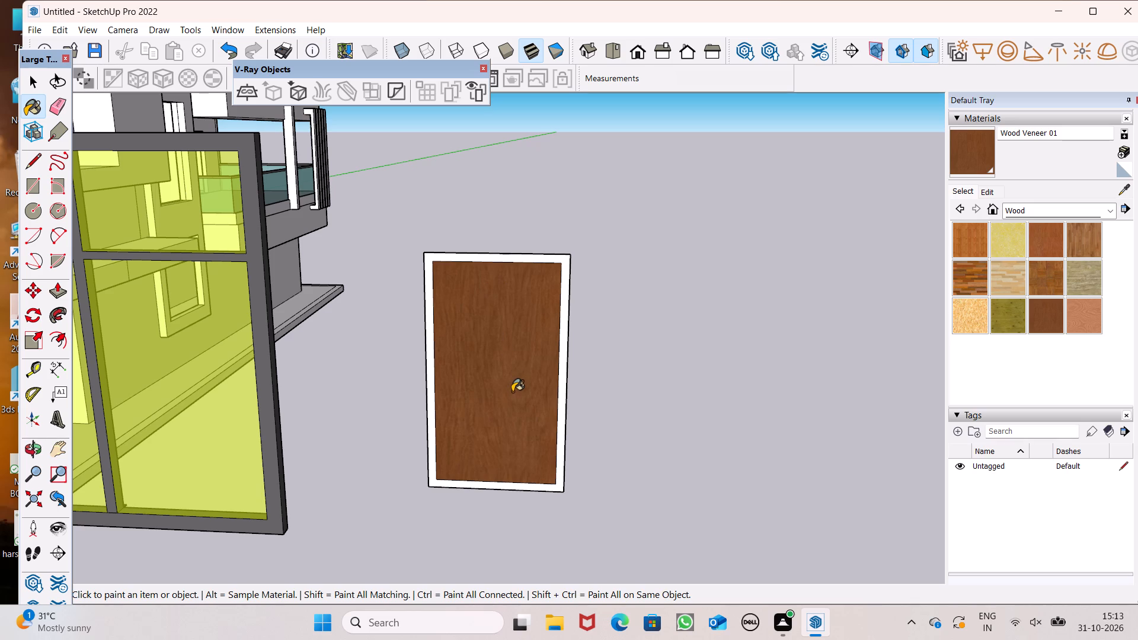
{"action": "left_click", "coordinate": [512, 393]}
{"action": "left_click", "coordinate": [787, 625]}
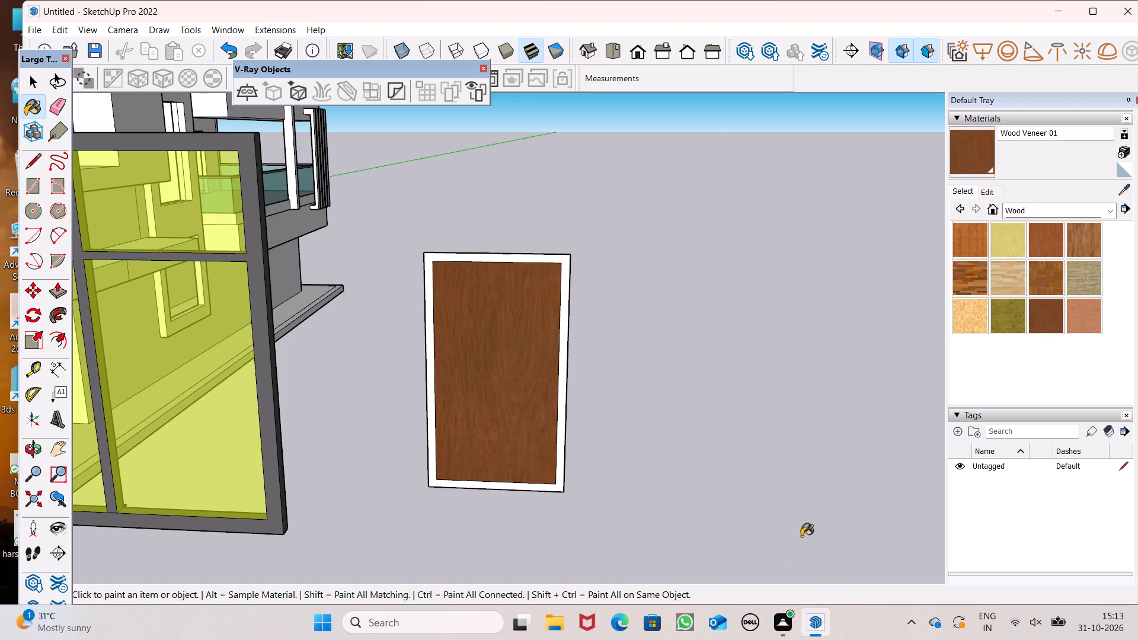
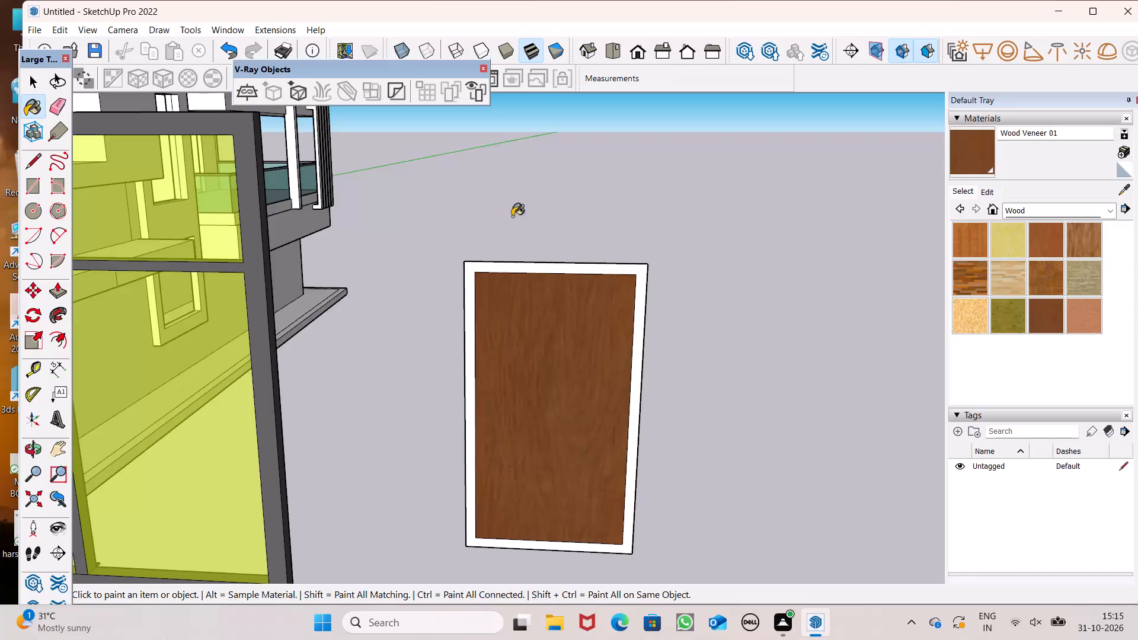
Push/Pull the front face of the brown door's frame outward by 3" so it stands proud of the door panel.
{"action": "scroll", "coordinate": [512, 216], "scroll_direction": "down", "scroll_amount": 7}
{"action": "left_click", "coordinate": [59, 304]}
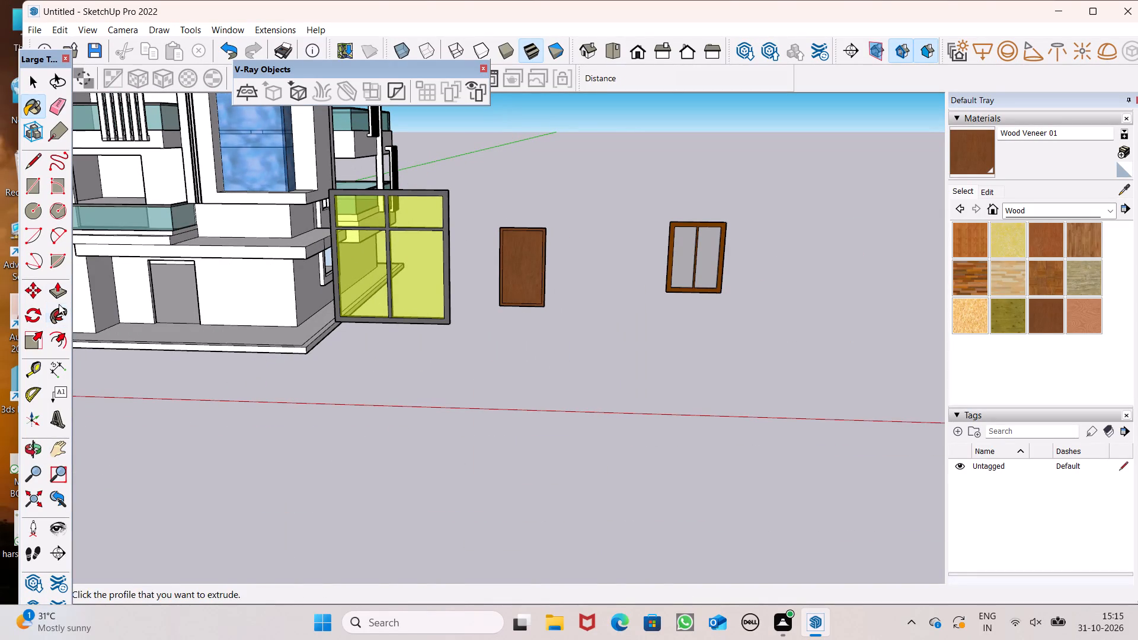
{"action": "left_click", "coordinate": [61, 292]}
{"action": "scroll", "coordinate": [516, 328], "scroll_direction": "down", "scroll_amount": 1}
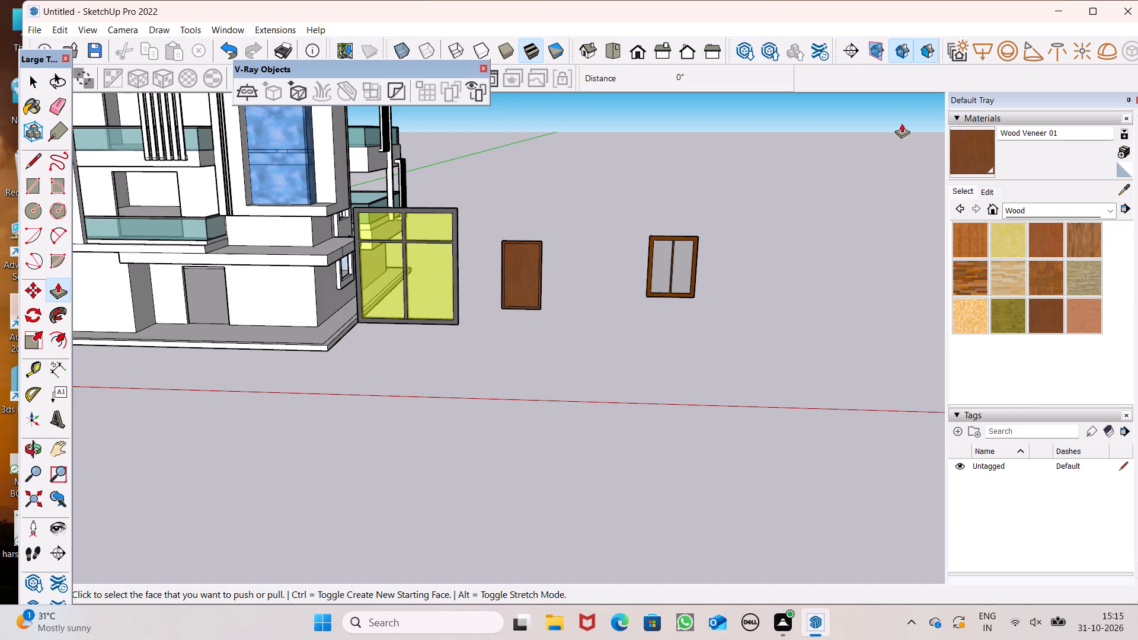
{"action": "scroll", "coordinate": [519, 282], "scroll_direction": "up", "scroll_amount": 6}
{"action": "scroll", "coordinate": [545, 266], "scroll_direction": "down", "scroll_amount": 3}
{"action": "middle_click_drag", "start_coordinate": [537, 305], "coordinate": [530, 419]}
{"action": "scroll", "coordinate": [530, 419], "scroll_direction": "up", "scroll_amount": 1}
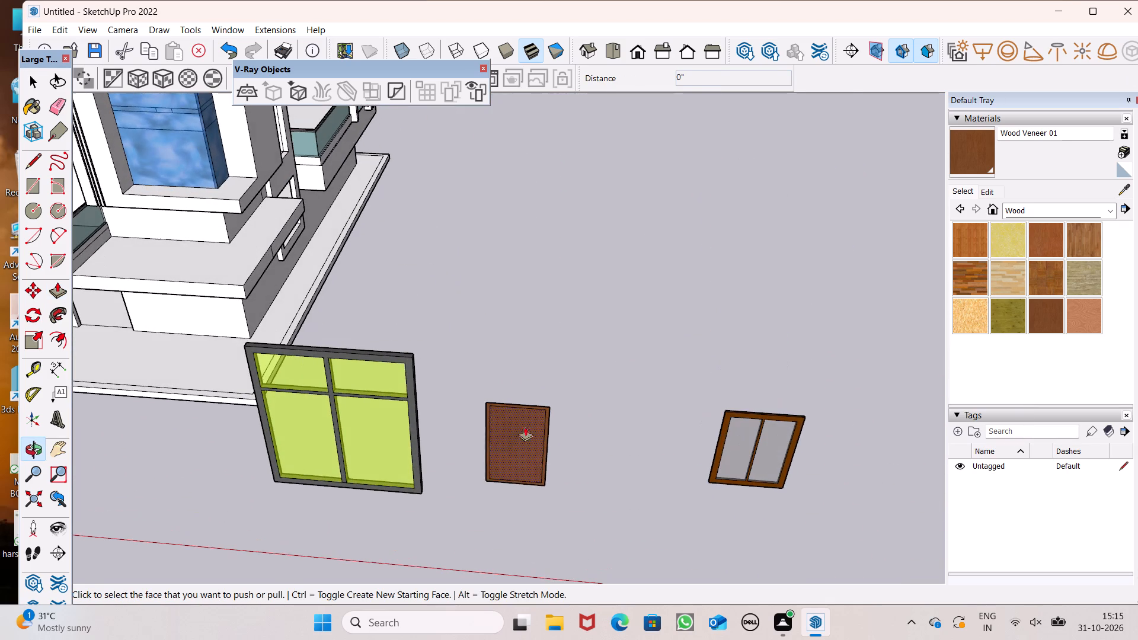
{"action": "scroll", "coordinate": [521, 496], "scroll_direction": "up", "scroll_amount": 5}
{"action": "scroll", "coordinate": [615, 423], "scroll_direction": "down", "scroll_amount": 1}
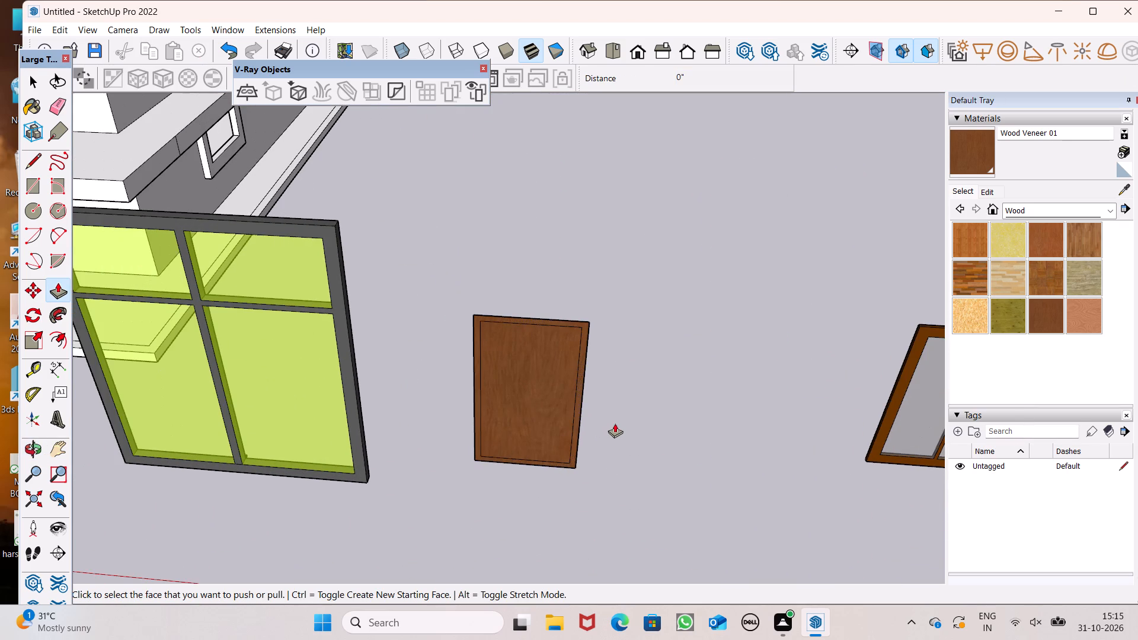
{"action": "scroll", "coordinate": [584, 457], "scroll_direction": "up", "scroll_amount": 6}
{"action": "left_click_drag", "start_coordinate": [563, 478], "coordinate": [563, 493]}
{"action": "scroll", "coordinate": [579, 386], "scroll_direction": "down", "scroll_amount": 3}
{"action": "scroll", "coordinate": [574, 424], "scroll_direction": "up", "scroll_amount": 2}
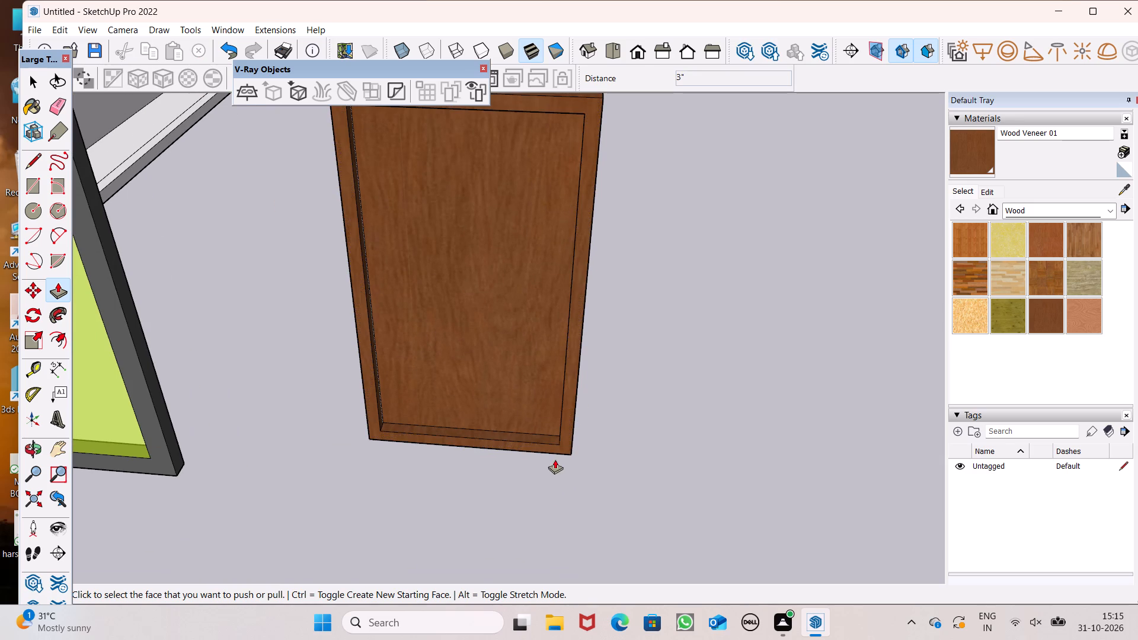
{"action": "left_click", "coordinate": [560, 447]}
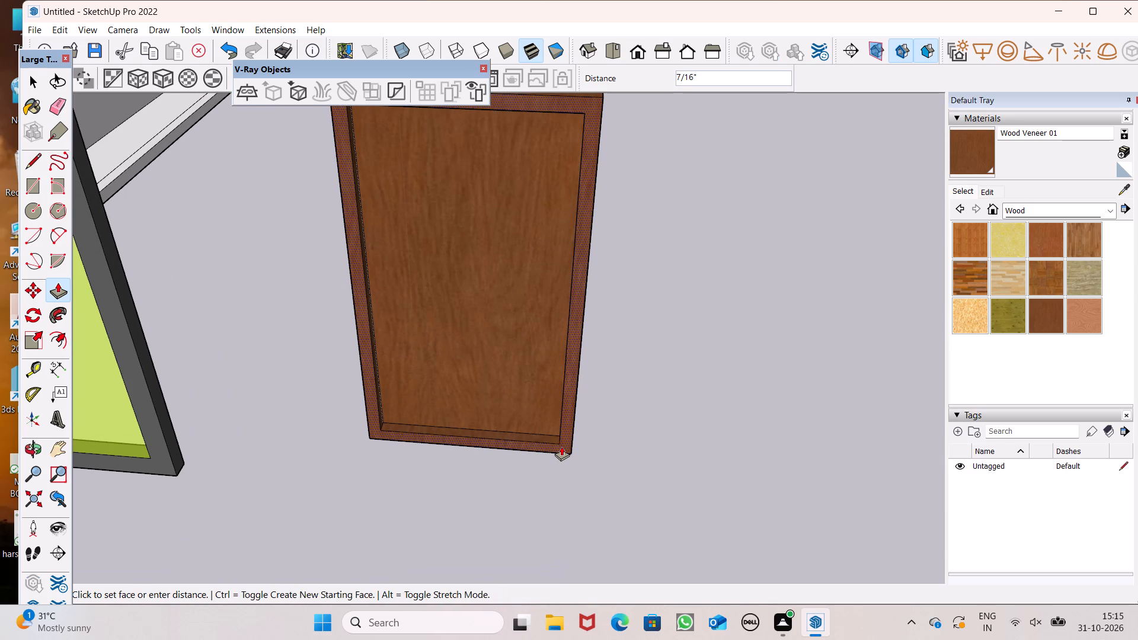
{"action": "scroll", "coordinate": [573, 467], "scroll_direction": "down", "scroll_amount": 1}
Paint the unpainted back face of the door panel with the Wood Veneer 01 material.
{"action": "middle_click_drag", "start_coordinate": [621, 485], "coordinate": [519, 524]}
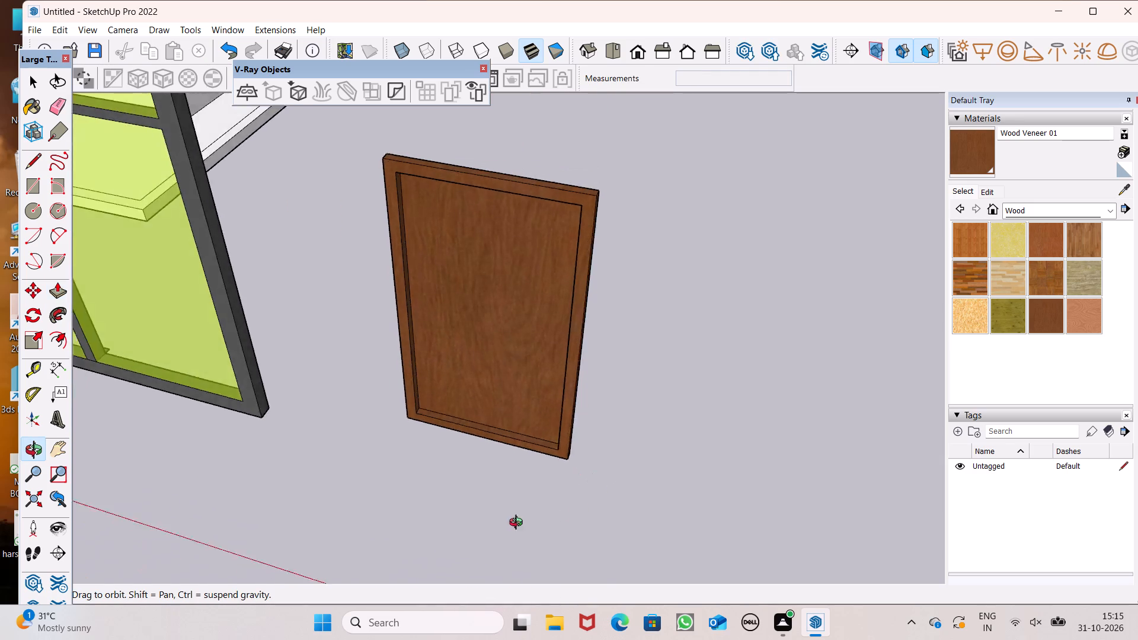
{"action": "middle_click_drag", "start_coordinate": [519, 524], "coordinate": [9, 301]}
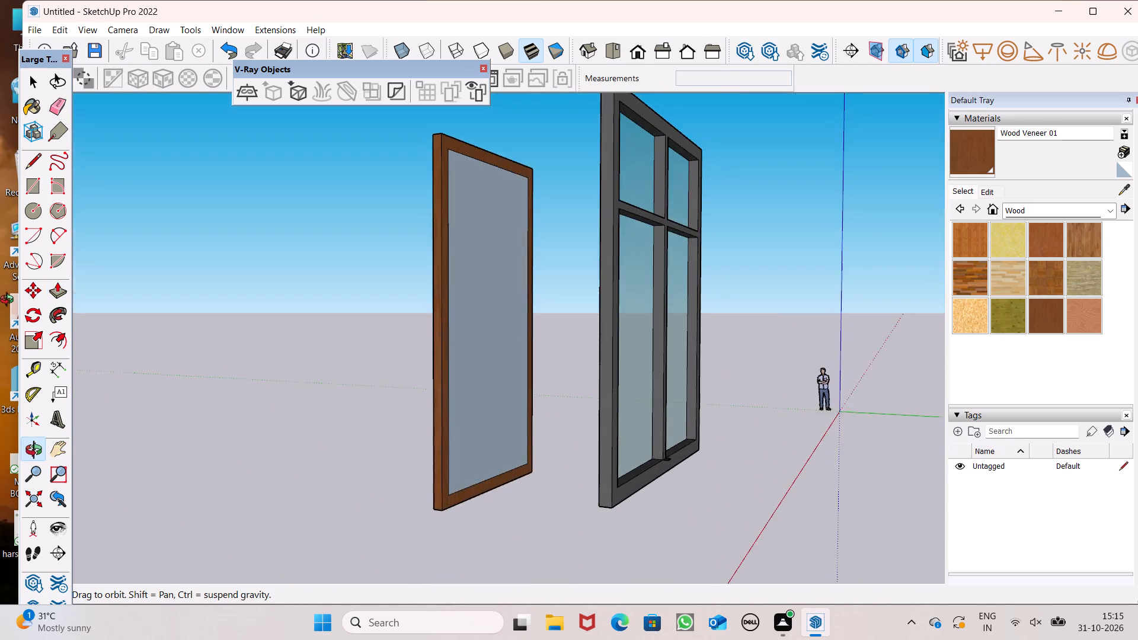
{"action": "middle_click_drag", "start_coordinate": [9, 301], "coordinate": [40, 297]}
{"action": "left_click", "coordinate": [963, 140]}
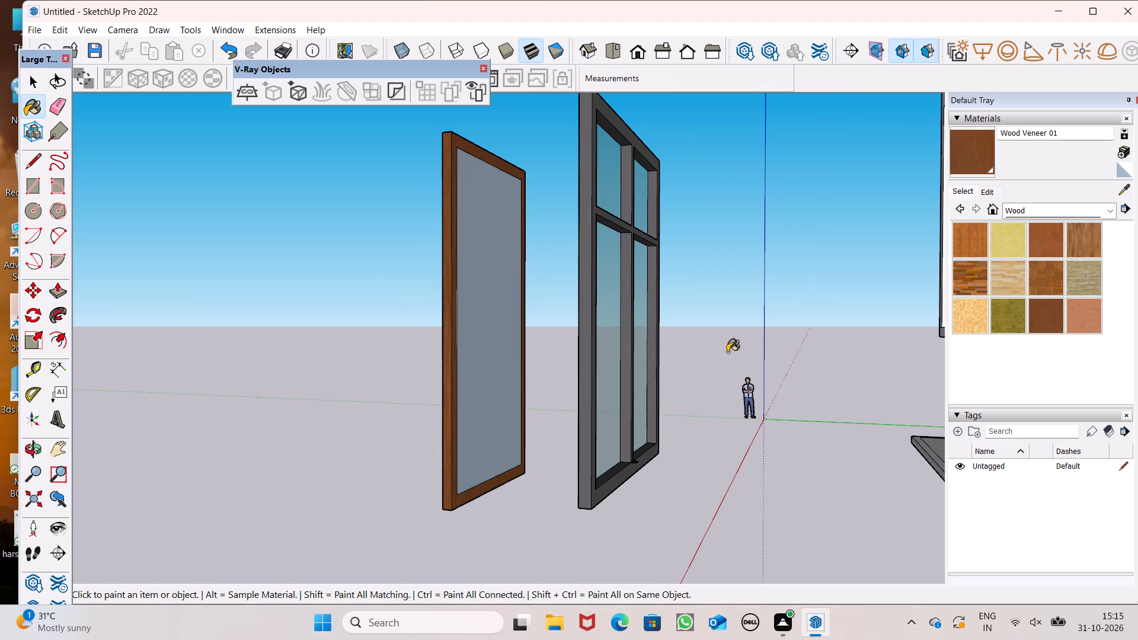
{"action": "middle_click_drag", "start_coordinate": [722, 354], "coordinate": [650, 385]}
{"action": "left_click", "coordinate": [497, 366]}
Select all the connected geometry of the brown door and make it a group.
{"action": "scroll", "coordinate": [497, 367], "scroll_direction": "down", "scroll_amount": 3}
{"action": "middle_click_drag", "start_coordinate": [475, 449], "coordinate": [840, 455]}
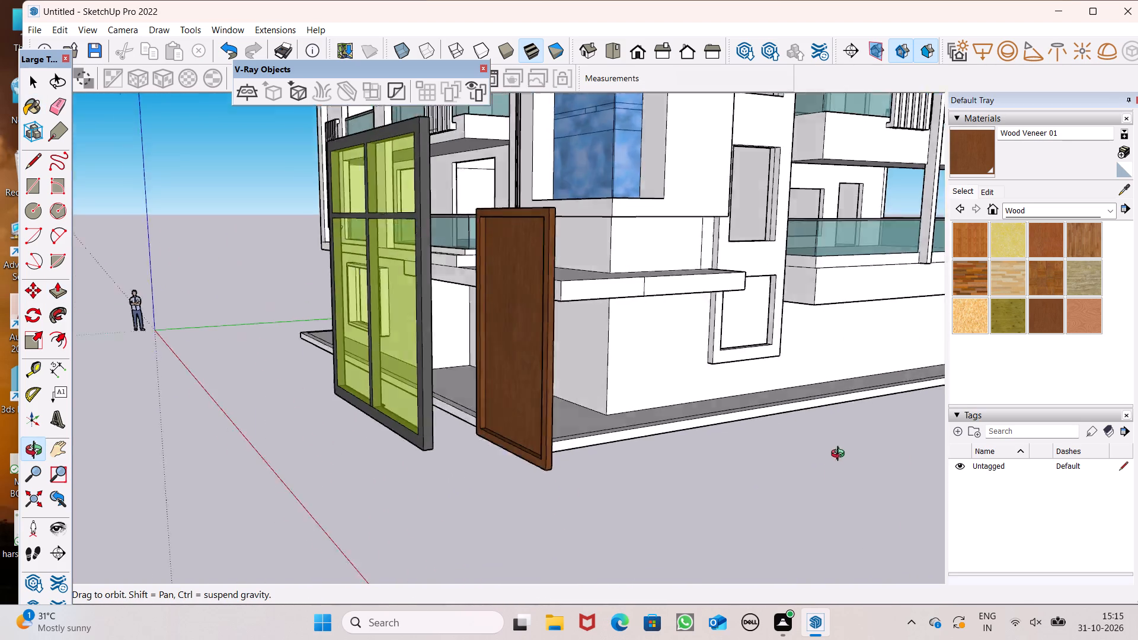
{"action": "middle_click_drag", "start_coordinate": [840, 455], "coordinate": [844, 455]}
{"action": "scroll", "coordinate": [749, 408], "scroll_direction": "down", "scroll_amount": 3}
{"action": "middle_click_drag", "start_coordinate": [656, 465], "coordinate": [799, 464]}
{"action": "scroll", "coordinate": [539, 427], "scroll_direction": "down", "scroll_amount": 5}
{"action": "middle_click_drag", "start_coordinate": [531, 484], "coordinate": [619, 501]}
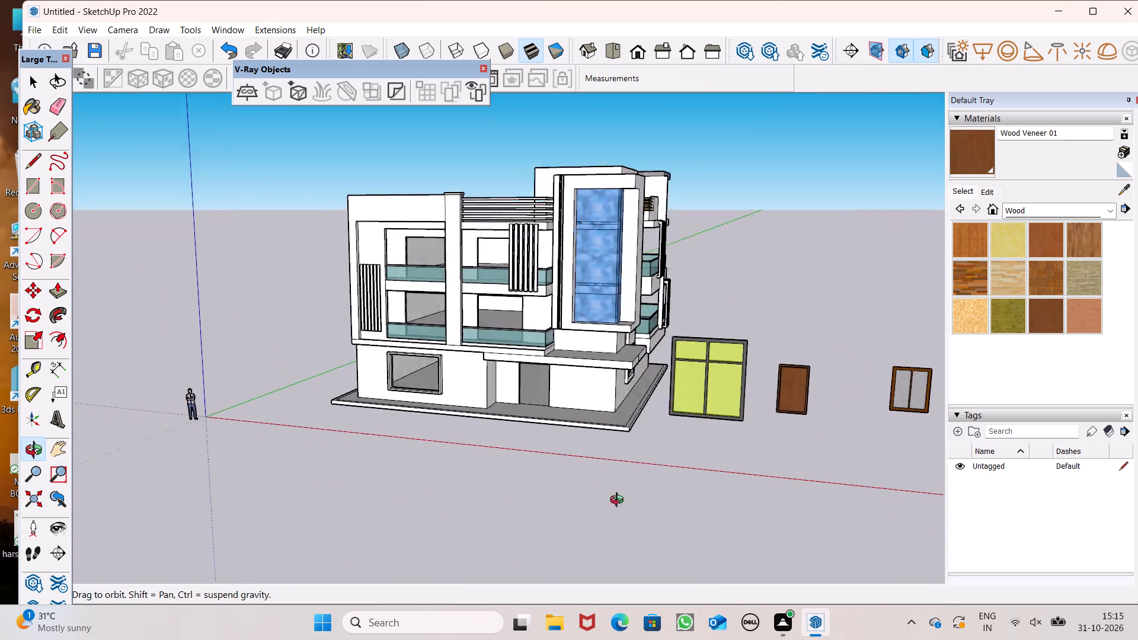
{"action": "middle_click_drag", "start_coordinate": [619, 501], "coordinate": [621, 502]}
{"action": "key", "text": "space"}
{"action": "scroll", "coordinate": [511, 499], "scroll_direction": "down", "scroll_amount": 5}
{"action": "middle_click_drag", "start_coordinate": [634, 504], "coordinate": [704, 499]}
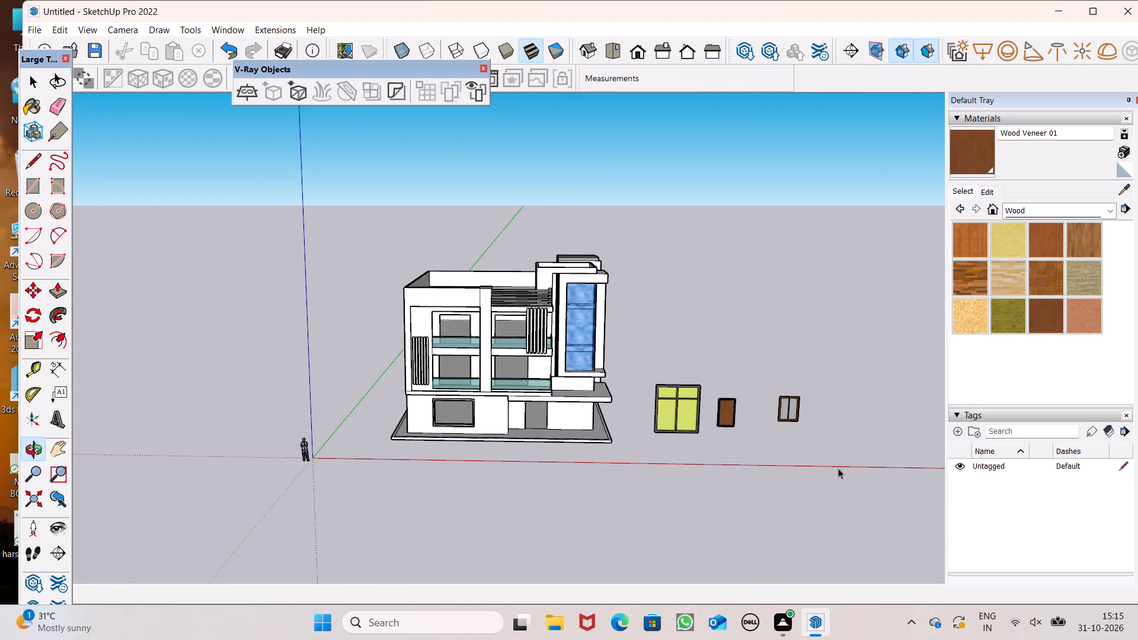
{"action": "scroll", "coordinate": [838, 468], "scroll_direction": "up", "scroll_amount": 1}
{"action": "scroll", "coordinate": [625, 359], "scroll_direction": "down", "scroll_amount": 1}
{"action": "scroll", "coordinate": [730, 391], "scroll_direction": "up", "scroll_amount": 4}
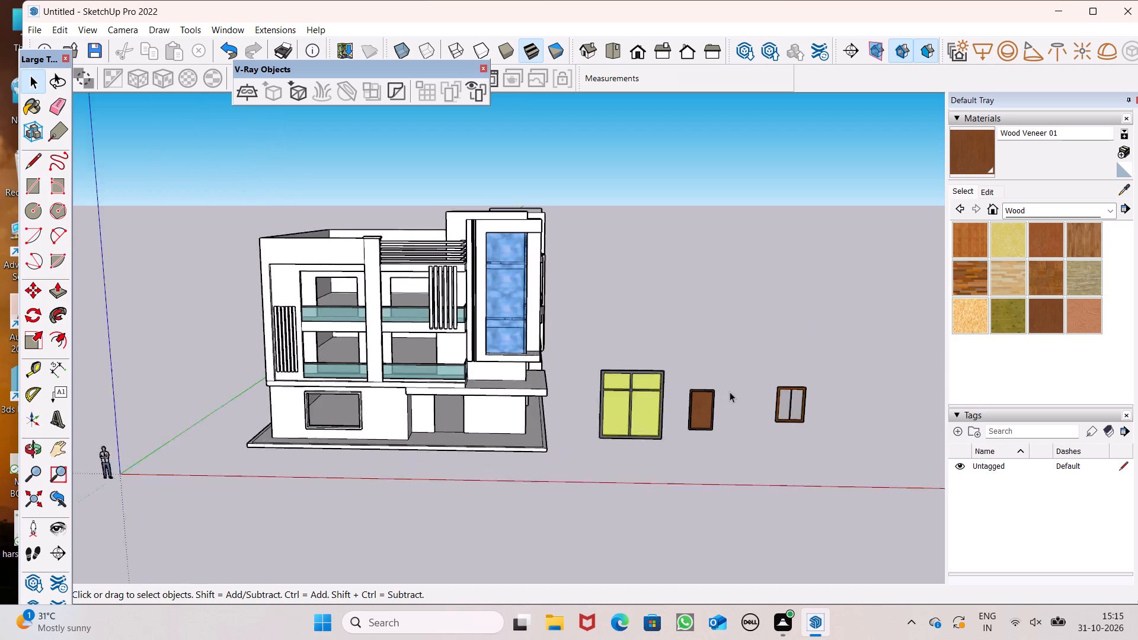
{"action": "scroll", "coordinate": [730, 392], "scroll_direction": "up", "scroll_amount": 8}
{"action": "triple_click", "coordinate": [706, 403]}
{"action": "right_click", "coordinate": [705, 394]}
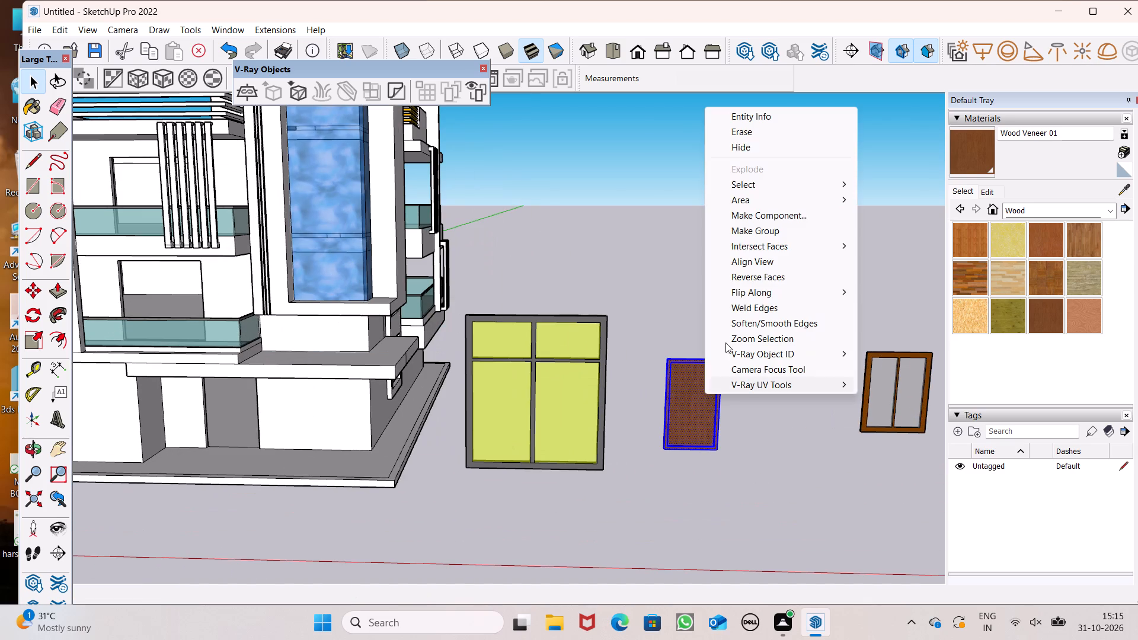
{"action": "left_click", "coordinate": [765, 232]}
{"action": "left_click", "coordinate": [713, 255]}
Examine the large glazed window, the wooden door and the two-pane window beside the building from several sides.
{"action": "scroll", "coordinate": [720, 279], "scroll_direction": "down", "scroll_amount": 3}
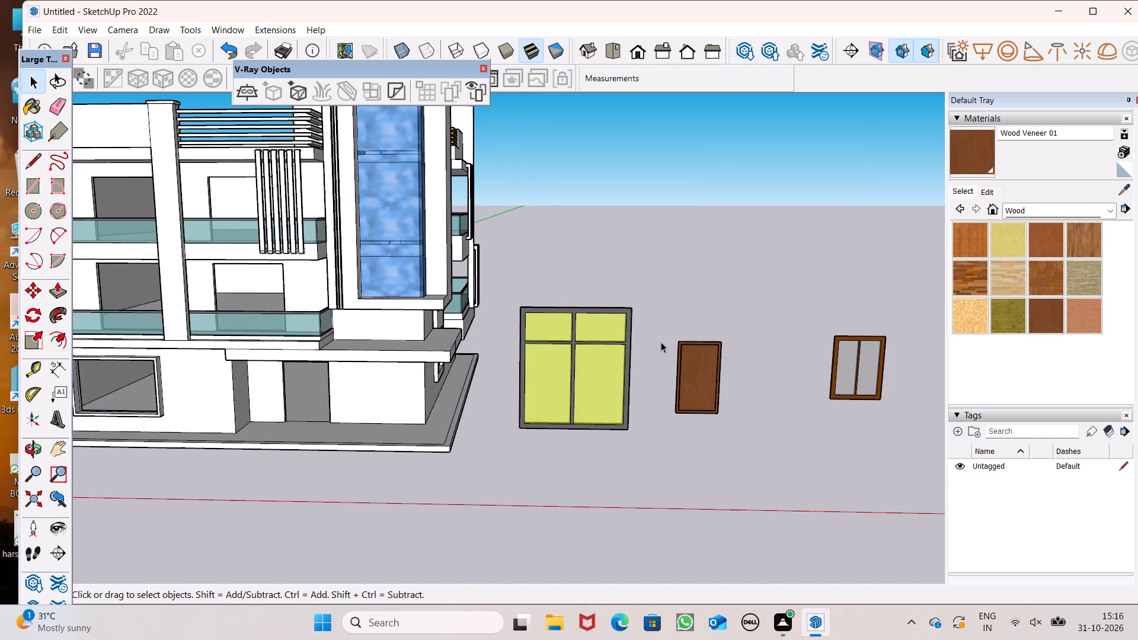
{"action": "left_click", "coordinate": [596, 353]}
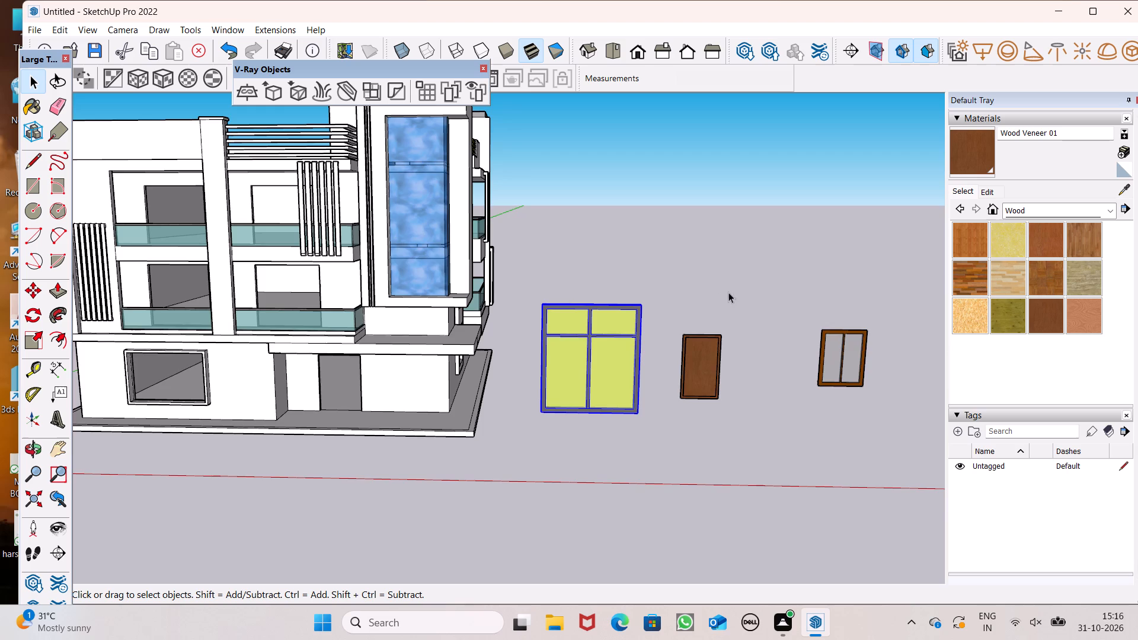
{"action": "scroll", "coordinate": [609, 247], "scroll_direction": "down", "scroll_amount": 3}
{"action": "left_click", "coordinate": [642, 248]}
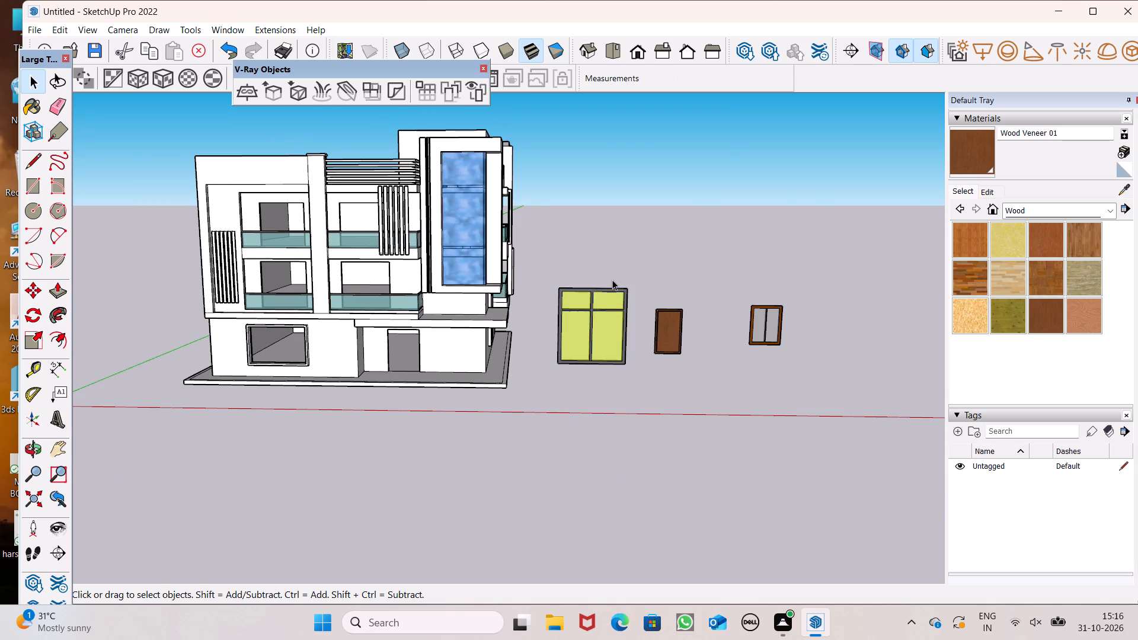
{"action": "scroll", "coordinate": [610, 284], "scroll_direction": "down", "scroll_amount": 3}
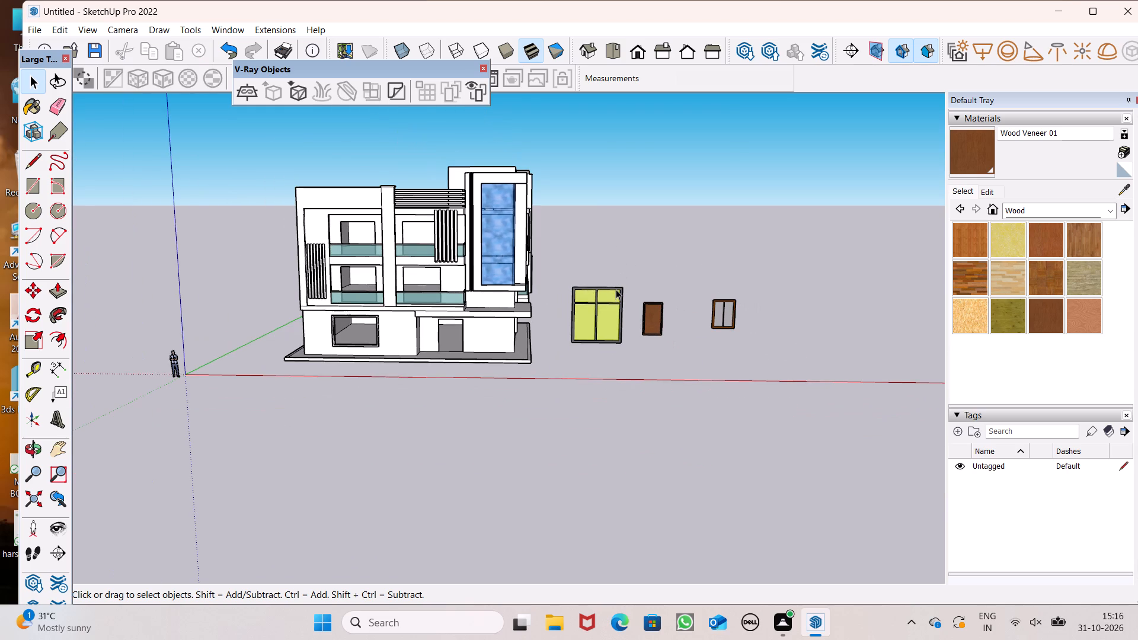
{"action": "scroll", "coordinate": [565, 251], "scroll_direction": "down", "scroll_amount": 1}
{"action": "scroll", "coordinate": [690, 312], "scroll_direction": "up", "scroll_amount": 2}
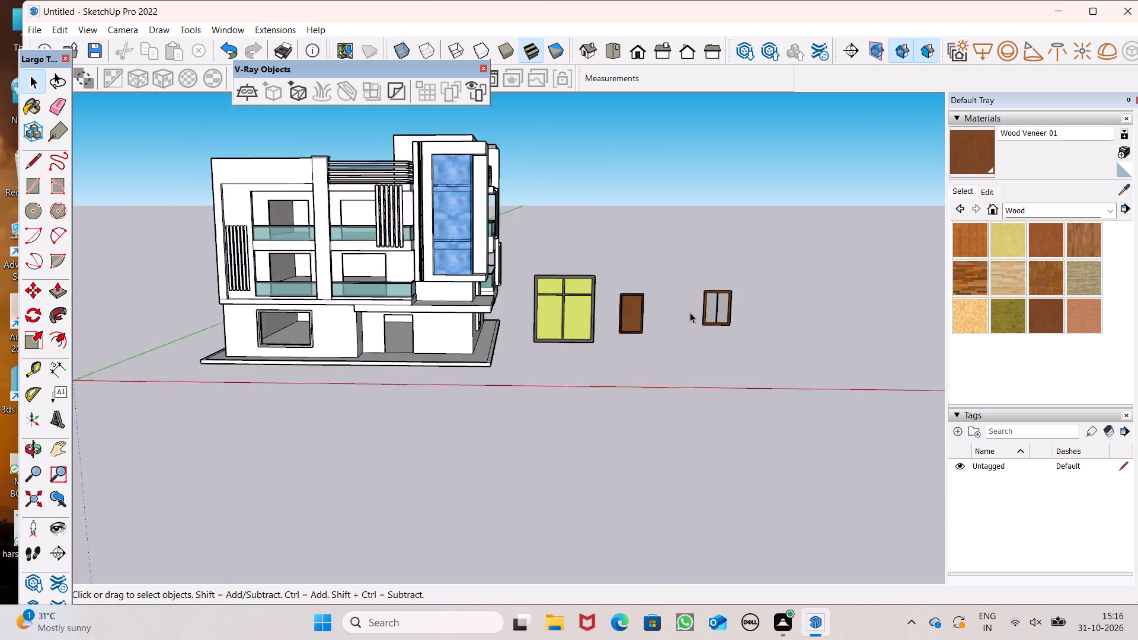
{"action": "scroll", "coordinate": [690, 312], "scroll_direction": "up", "scroll_amount": 4}
{"action": "scroll", "coordinate": [691, 320], "scroll_direction": "down", "scroll_amount": 3}
{"action": "middle_click_drag", "start_coordinate": [580, 328], "coordinate": [564, 414]}
{"action": "scroll", "coordinate": [567, 383], "scroll_direction": "down", "scroll_amount": 2}
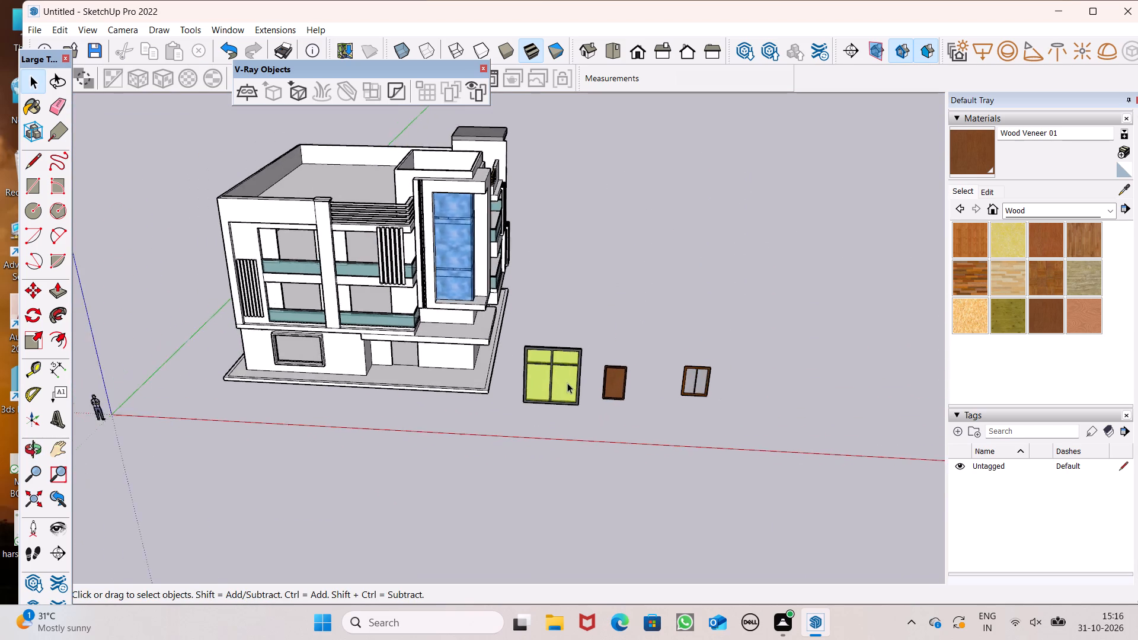
{"action": "scroll", "coordinate": [567, 383], "scroll_direction": "down", "scroll_amount": 1}
{"action": "scroll", "coordinate": [573, 414], "scroll_direction": "up", "scroll_amount": 7}
{"action": "scroll", "coordinate": [600, 340], "scroll_direction": "down", "scroll_amount": 5}
{"action": "middle_click_drag", "start_coordinate": [602, 372], "coordinate": [588, 433]}
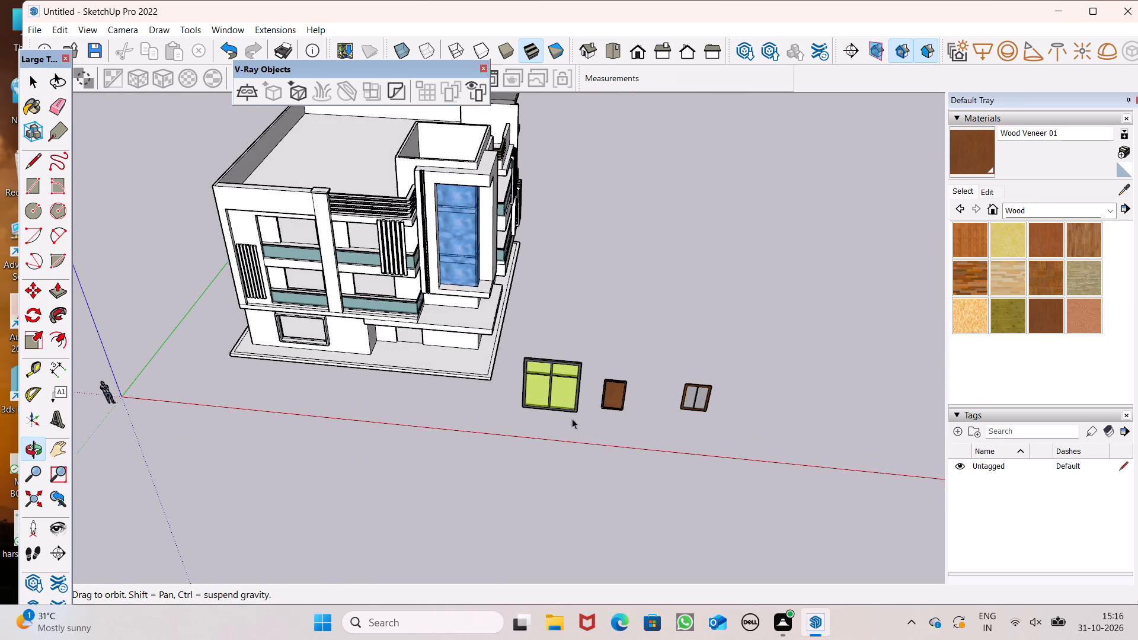
{"action": "scroll", "coordinate": [572, 412], "scroll_direction": "up", "scroll_amount": 8}
{"action": "middle_click_drag", "start_coordinate": [612, 367], "coordinate": [532, 333]}
{"action": "scroll", "coordinate": [571, 287], "scroll_direction": "down", "scroll_amount": 5}
{"action": "middle_click_drag", "start_coordinate": [515, 317], "coordinate": [309, 417]}
{"action": "scroll", "coordinate": [601, 311], "scroll_direction": "down", "scroll_amount": 6}
{"action": "middle_click_drag", "start_coordinate": [531, 362], "coordinate": [491, 408]}
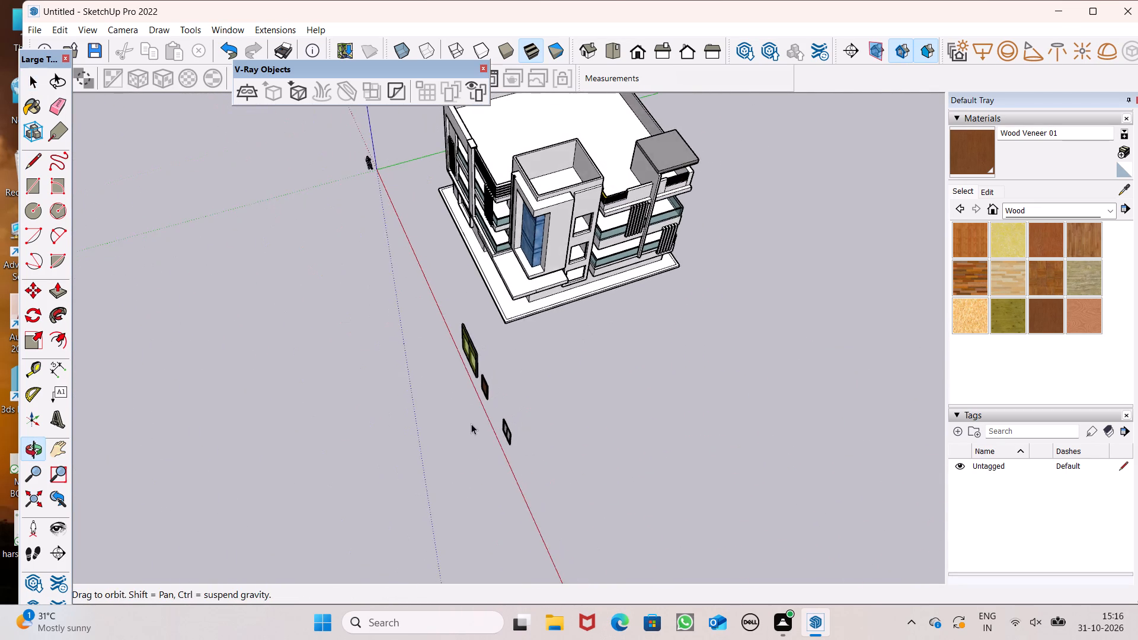
{"action": "scroll", "coordinate": [471, 424], "scroll_direction": "up", "scroll_amount": 9}
{"action": "scroll", "coordinate": [520, 364], "scroll_direction": "up", "scroll_amount": 1}
{"action": "middle_click_drag", "start_coordinate": [520, 364], "coordinate": [347, 293]}
{"action": "scroll", "coordinate": [330, 314], "scroll_direction": "up", "scroll_amount": 1}
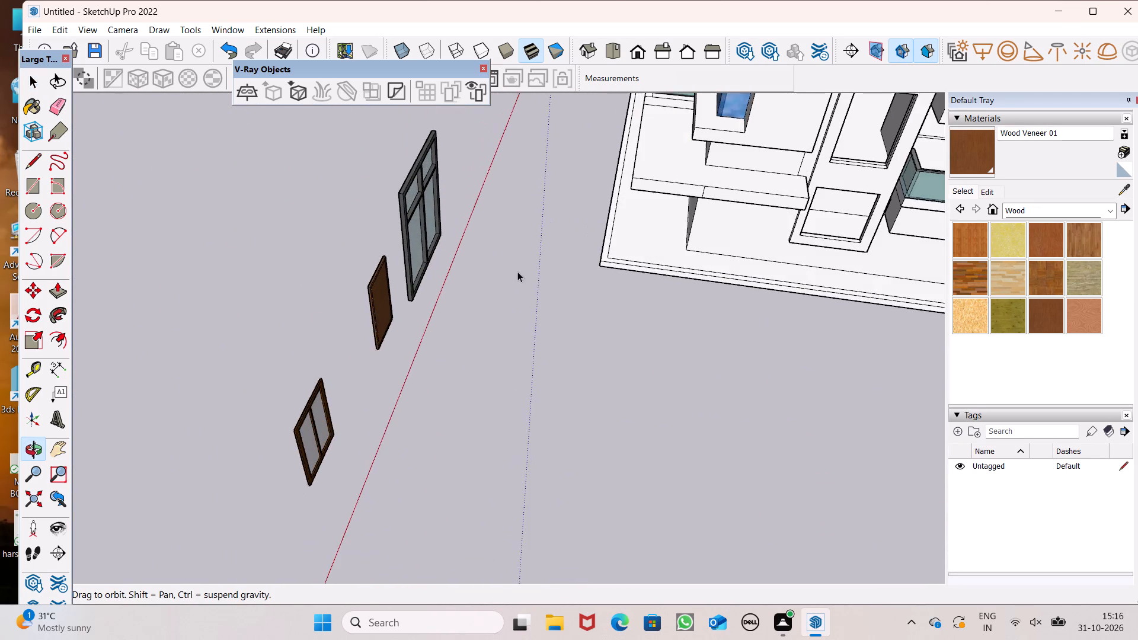
{"action": "scroll", "coordinate": [519, 271], "scroll_direction": "down", "scroll_amount": 5}
{"action": "scroll", "coordinate": [469, 309], "scroll_direction": "up", "scroll_amount": 1}
{"action": "scroll", "coordinate": [472, 289], "scroll_direction": "down", "scroll_amount": 3}
{"action": "middle_click_drag", "start_coordinate": [423, 357], "coordinate": [455, 279]}
{"action": "scroll", "coordinate": [455, 279], "scroll_direction": "up", "scroll_amount": 1}
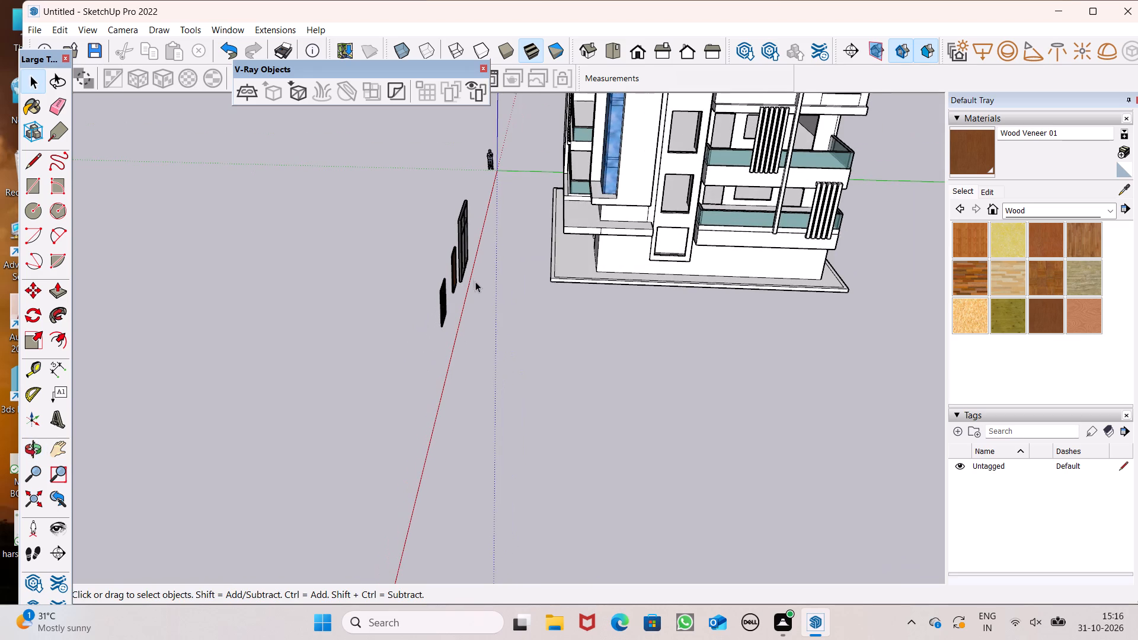
{"action": "scroll", "coordinate": [506, 348], "scroll_direction": "down", "scroll_amount": 2}
{"action": "middle_click_drag", "start_coordinate": [511, 351], "coordinate": [685, 241]}
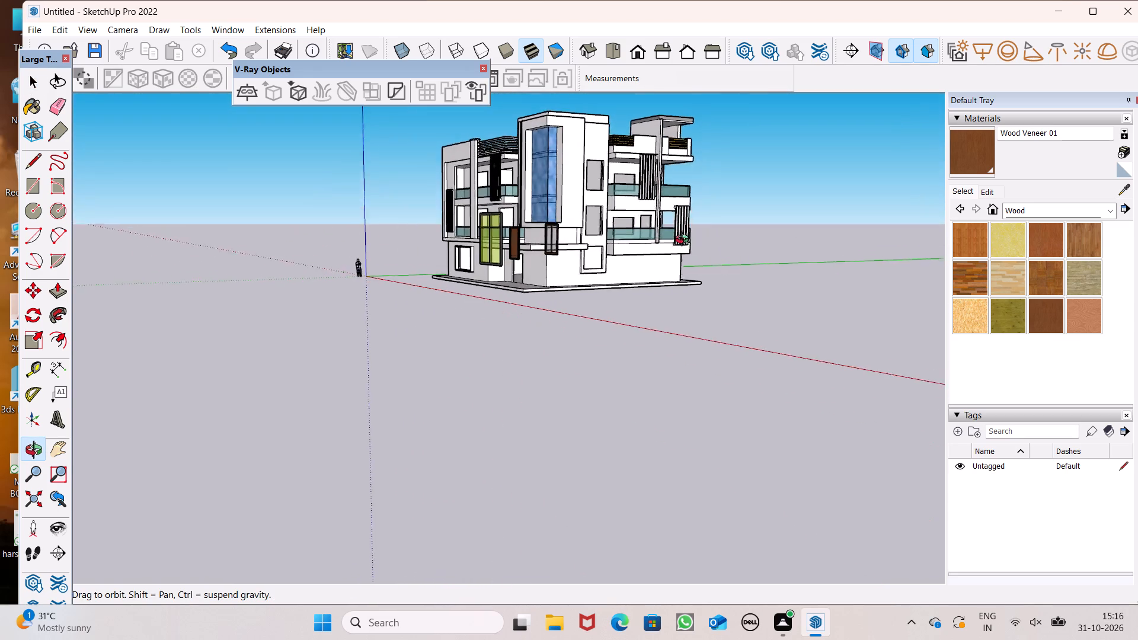
{"action": "middle_click_drag", "start_coordinate": [685, 241], "coordinate": [681, 253]}
{"action": "scroll", "coordinate": [684, 231], "scroll_direction": "down", "scroll_amount": 3}
{"action": "middle_click_drag", "start_coordinate": [660, 274], "coordinate": [415, 304]}
{"action": "scroll", "coordinate": [416, 311], "scroll_direction": "up", "scroll_amount": 1}
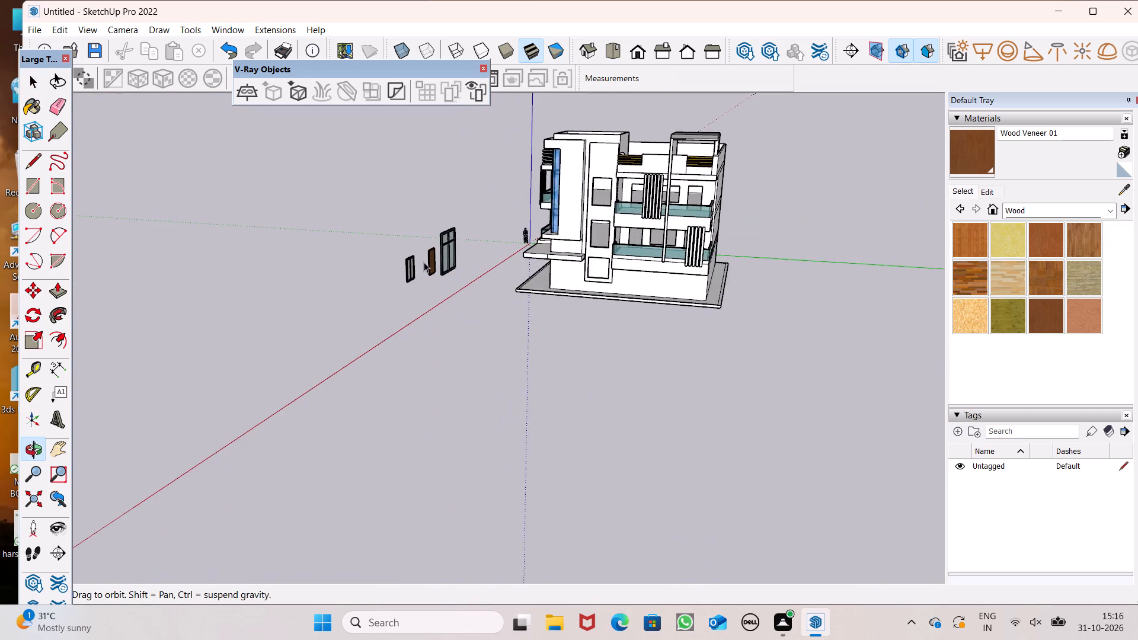
{"action": "scroll", "coordinate": [424, 259], "scroll_direction": "up", "scroll_amount": 18}
{"action": "scroll", "coordinate": [485, 233], "scroll_direction": "down", "scroll_amount": 5}
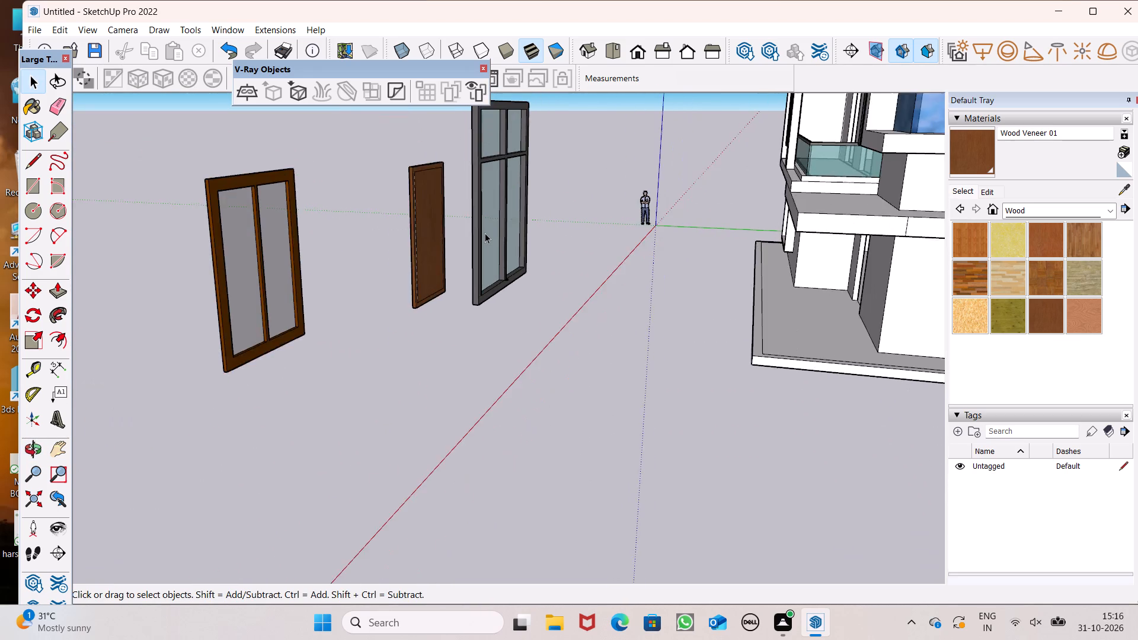
{"action": "scroll", "coordinate": [489, 238], "scroll_direction": "down", "scroll_amount": 4}
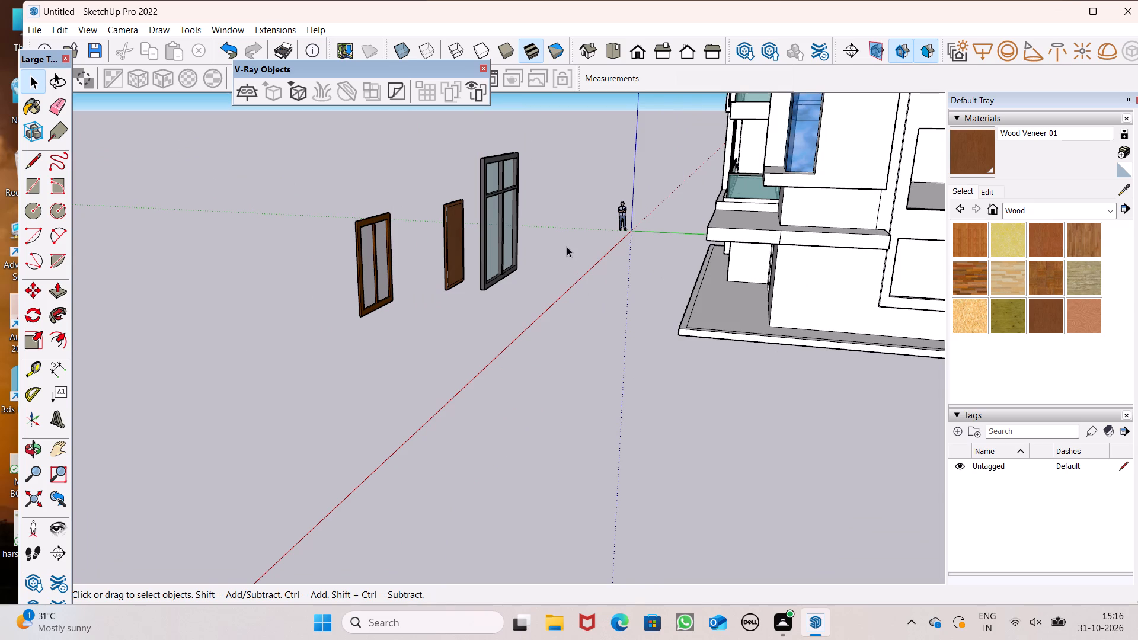
{"action": "scroll", "coordinate": [567, 247], "scroll_direction": "down", "scroll_amount": 4}
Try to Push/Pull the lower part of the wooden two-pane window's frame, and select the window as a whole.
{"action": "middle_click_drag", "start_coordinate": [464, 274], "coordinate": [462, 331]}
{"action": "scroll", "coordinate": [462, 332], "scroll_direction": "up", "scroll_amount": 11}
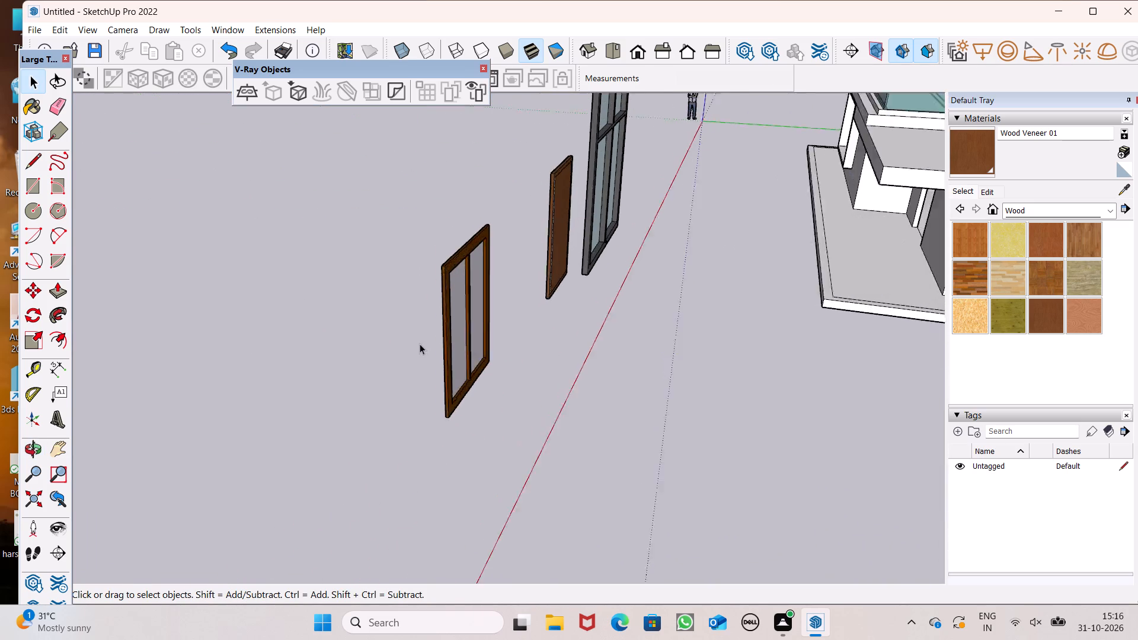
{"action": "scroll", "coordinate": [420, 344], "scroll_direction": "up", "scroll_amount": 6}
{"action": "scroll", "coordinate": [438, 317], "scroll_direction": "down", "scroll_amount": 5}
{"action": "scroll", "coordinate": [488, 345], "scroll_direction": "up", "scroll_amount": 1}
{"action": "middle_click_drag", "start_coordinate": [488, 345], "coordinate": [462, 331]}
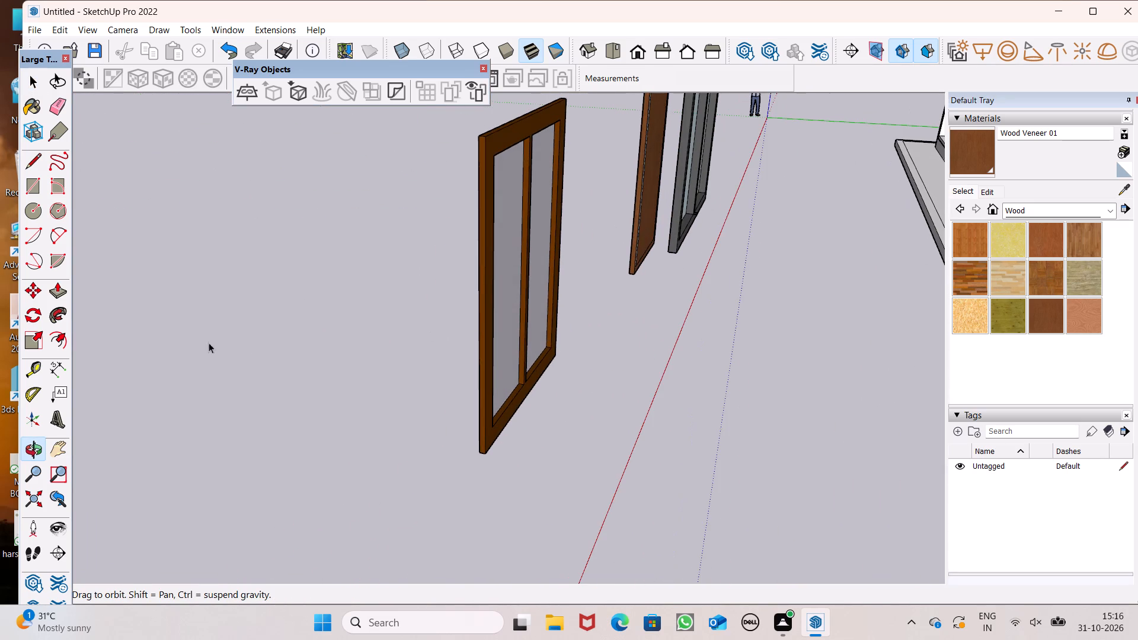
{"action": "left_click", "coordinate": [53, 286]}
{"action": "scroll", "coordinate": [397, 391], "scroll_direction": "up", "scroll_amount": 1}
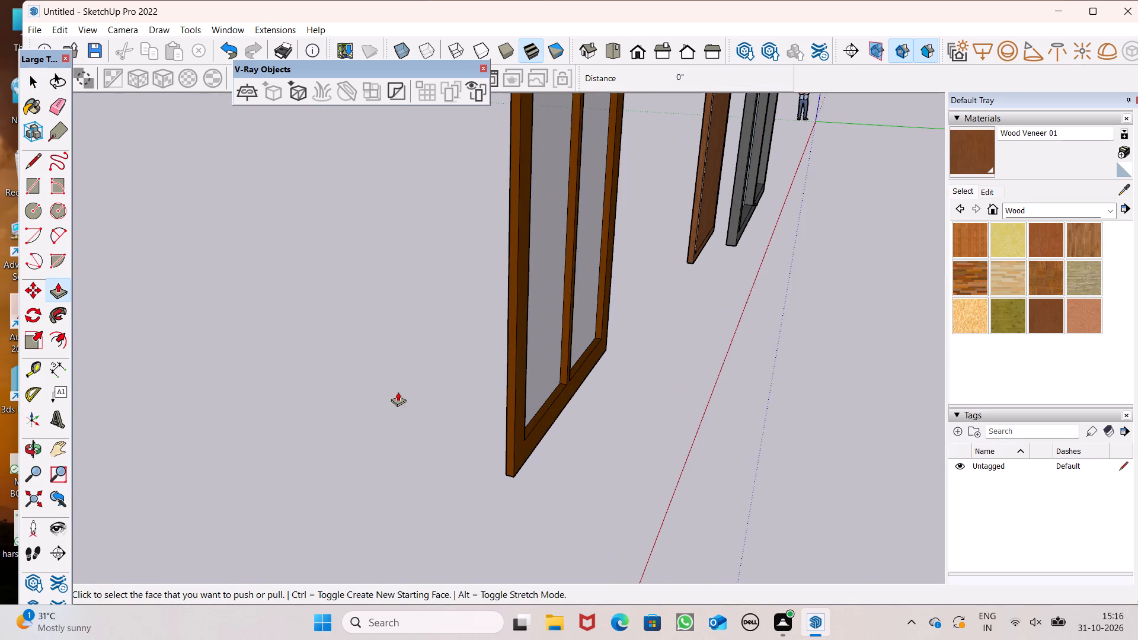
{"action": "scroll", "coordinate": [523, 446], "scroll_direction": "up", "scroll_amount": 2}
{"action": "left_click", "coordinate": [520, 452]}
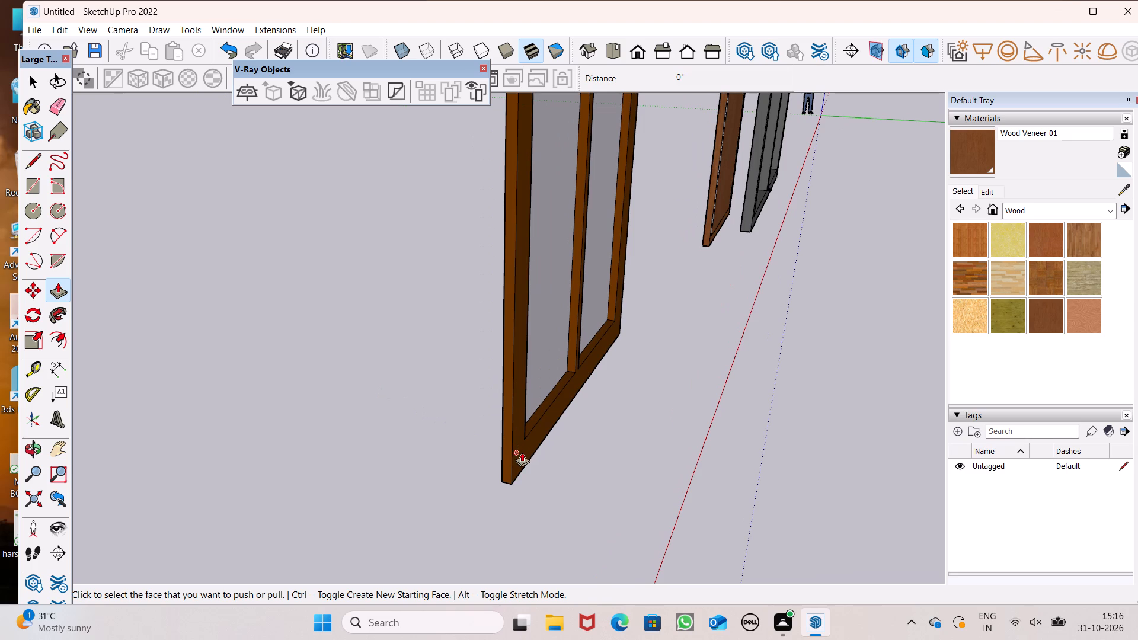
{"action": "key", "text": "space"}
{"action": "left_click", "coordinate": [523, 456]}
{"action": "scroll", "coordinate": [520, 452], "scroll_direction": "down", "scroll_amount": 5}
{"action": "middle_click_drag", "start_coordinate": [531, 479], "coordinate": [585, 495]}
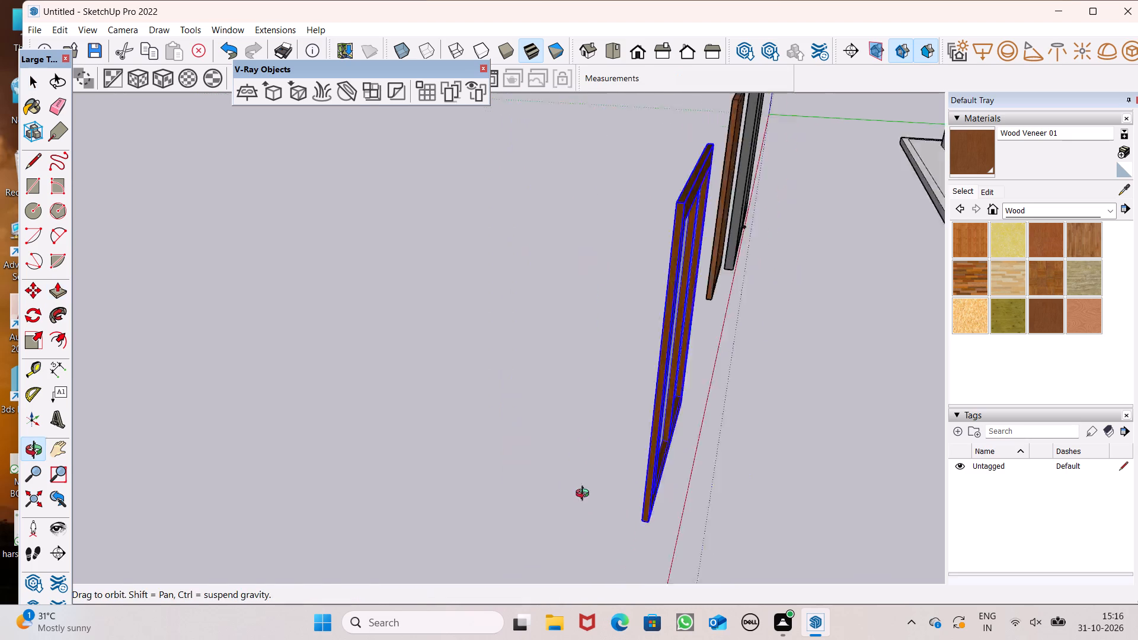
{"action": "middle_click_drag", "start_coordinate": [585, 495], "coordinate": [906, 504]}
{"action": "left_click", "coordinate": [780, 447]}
Examine the building and the glazed window, wooden door and two-pane window standing beside it from several angles.
{"action": "scroll", "coordinate": [573, 373], "scroll_direction": "down", "scroll_amount": 4}
{"action": "middle_click_drag", "start_coordinate": [586, 450], "coordinate": [688, 455]}
{"action": "scroll", "coordinate": [443, 379], "scroll_direction": "down", "scroll_amount": 6}
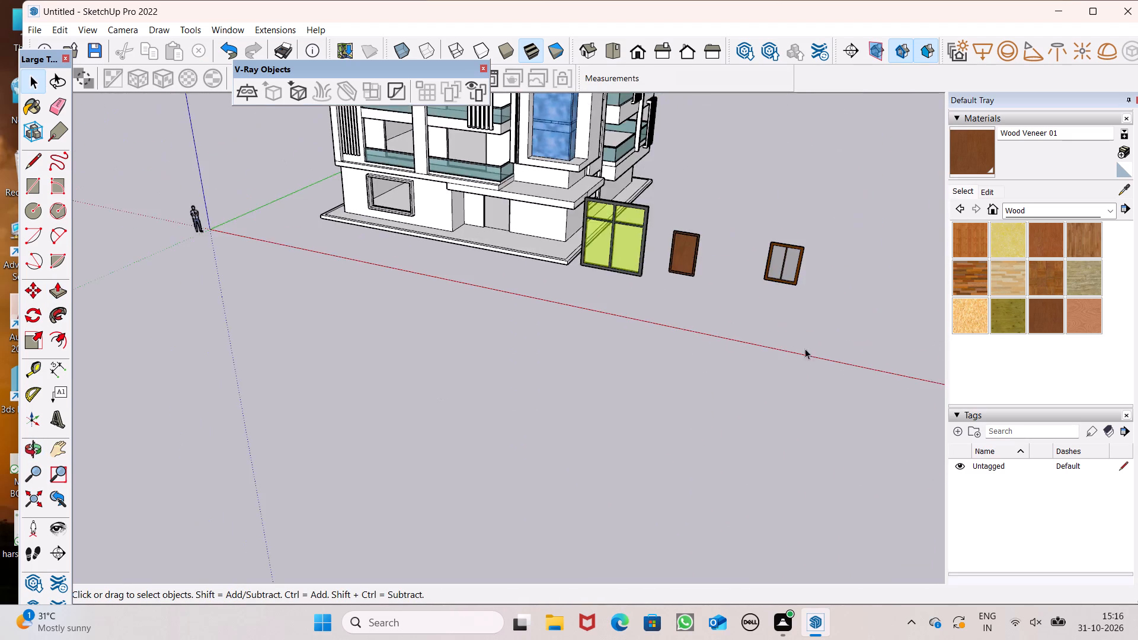
{"action": "scroll", "coordinate": [833, 320], "scroll_direction": "up", "scroll_amount": 5}
{"action": "left_click", "coordinate": [731, 234]}
{"action": "left_click", "coordinate": [567, 219]}
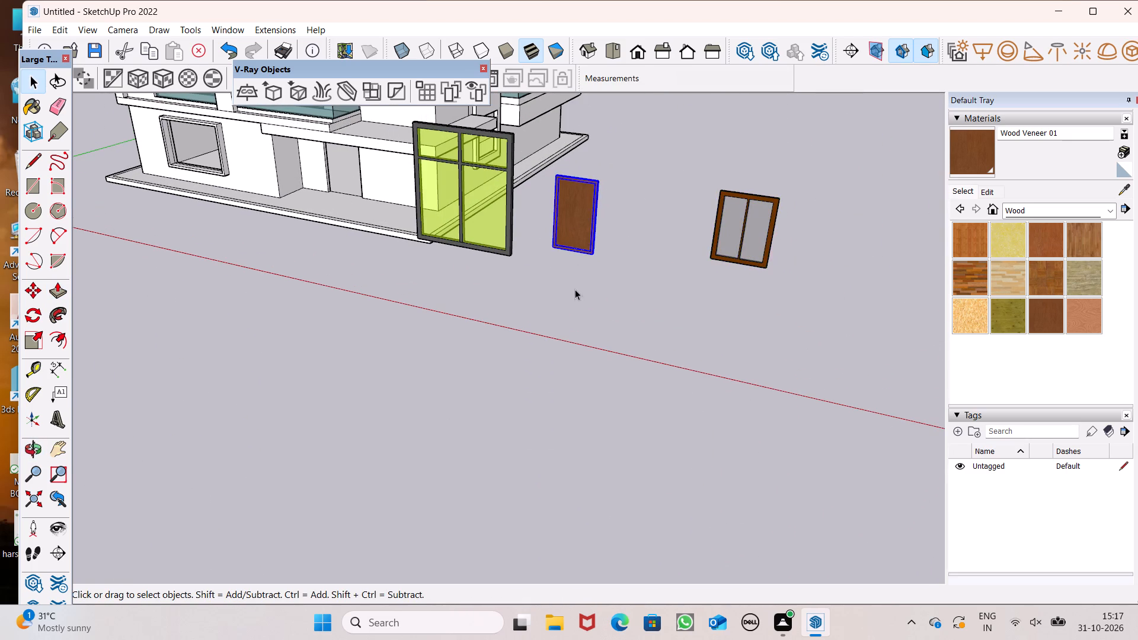
{"action": "scroll", "coordinate": [571, 315], "scroll_direction": "down", "scroll_amount": 1}
{"action": "middle_click_drag", "start_coordinate": [531, 372], "coordinate": [622, 371]}
{"action": "left_click", "coordinate": [624, 369]}
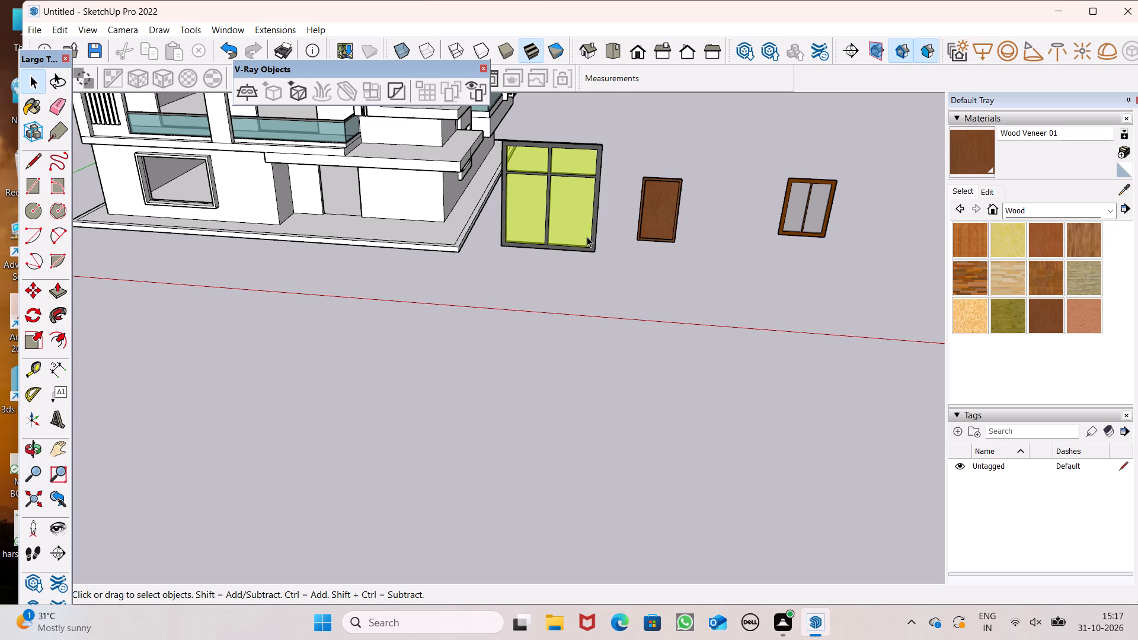
{"action": "left_click", "coordinate": [587, 236]}
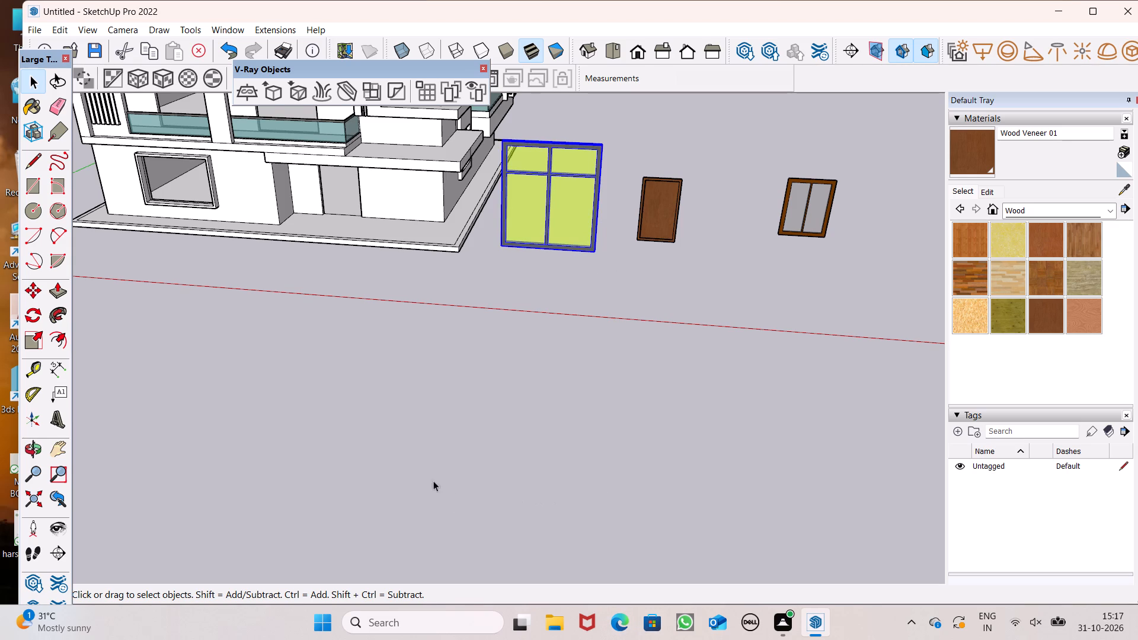
{"action": "scroll", "coordinate": [517, 341], "scroll_direction": "down", "scroll_amount": 5}
{"action": "left_click", "coordinate": [498, 409]}
{"action": "scroll", "coordinate": [540, 343], "scroll_direction": "down", "scroll_amount": 2}
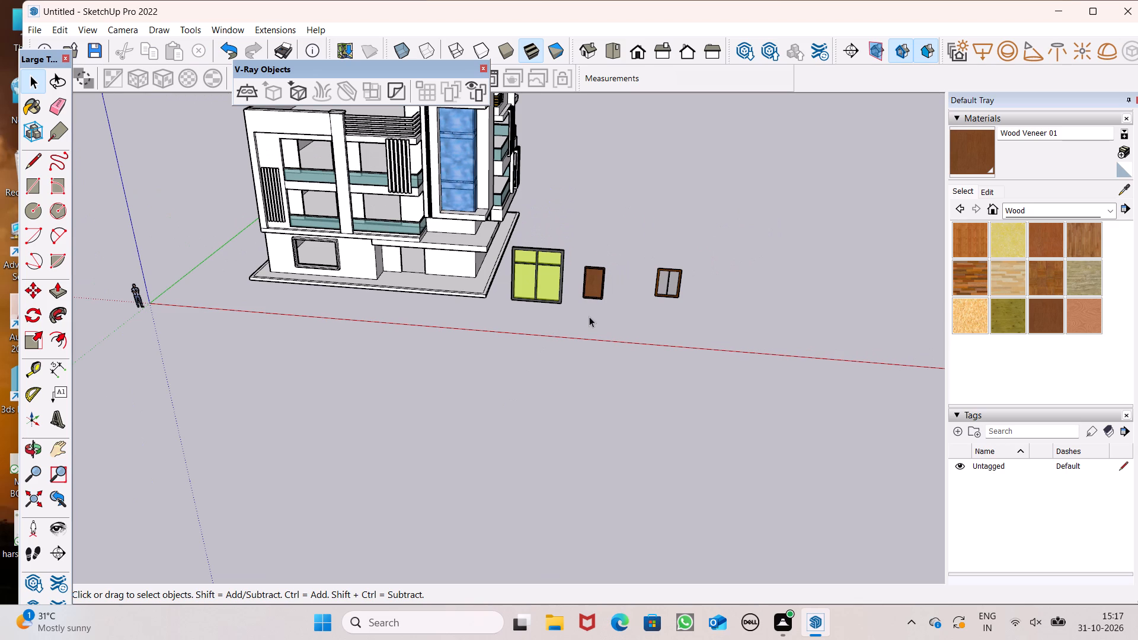
{"action": "scroll", "coordinate": [594, 289], "scroll_direction": "down", "scroll_amount": 5}
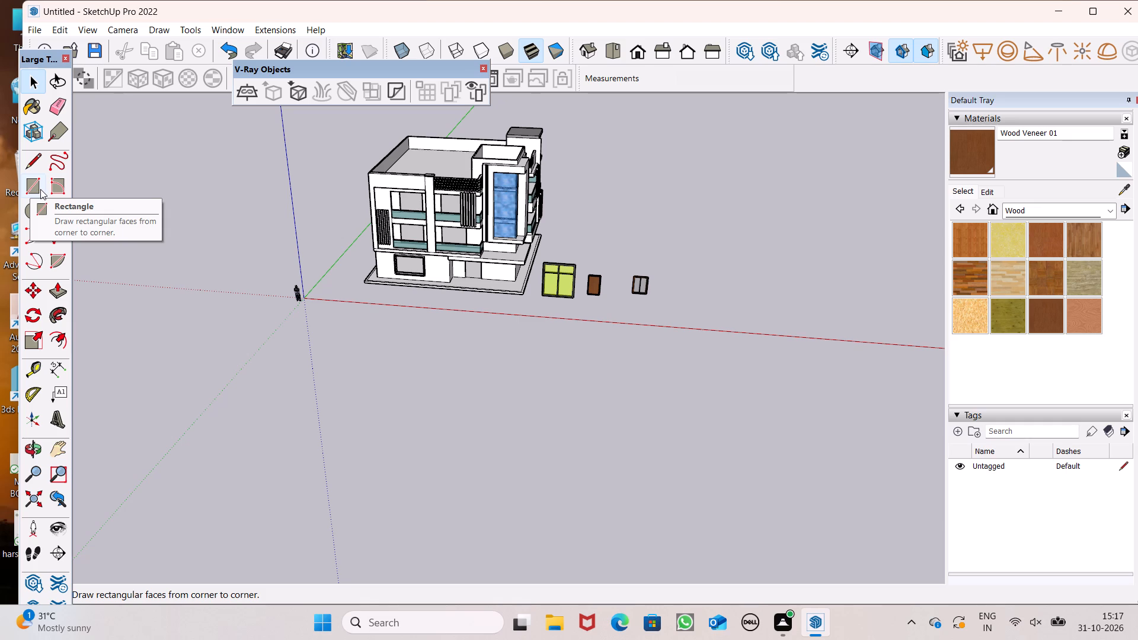
{"action": "scroll", "coordinate": [479, 212], "scroll_direction": "down", "scroll_amount": 2}
{"action": "middle_click_drag", "start_coordinate": [494, 220], "coordinate": [644, 315]}
{"action": "scroll", "coordinate": [643, 323], "scroll_direction": "up", "scroll_amount": 1}
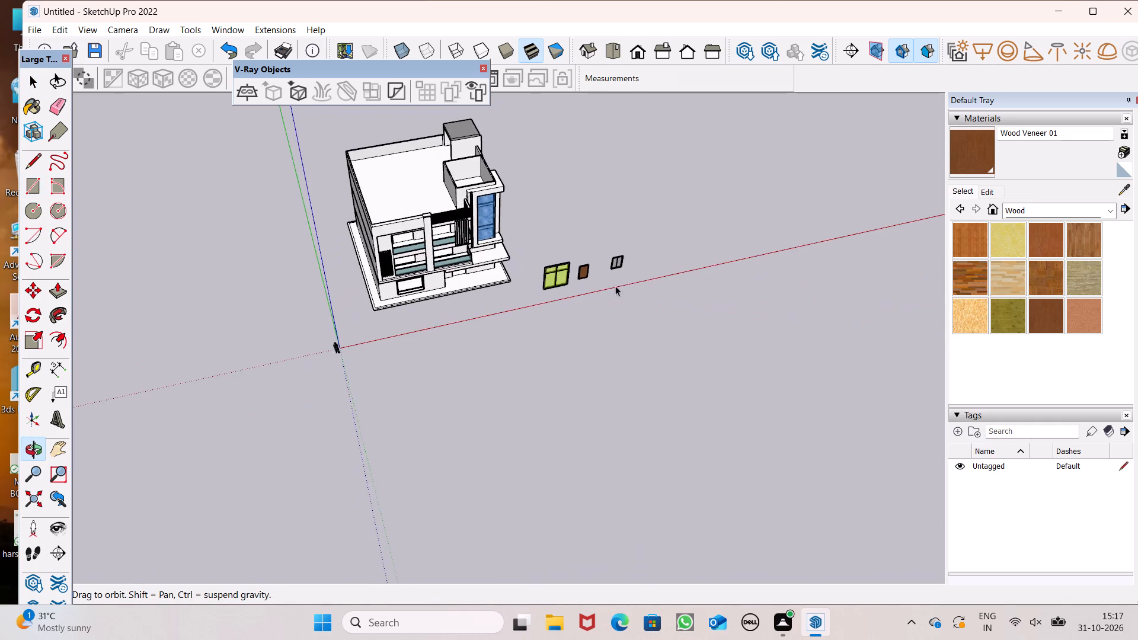
{"action": "scroll", "coordinate": [537, 267], "scroll_direction": "up", "scroll_amount": 2}
{"action": "scroll", "coordinate": [618, 222], "scroll_direction": "down", "scroll_amount": 5}
{"action": "middle_click_drag", "start_coordinate": [578, 286], "coordinate": [504, 175]}
{"action": "scroll", "coordinate": [399, 219], "scroll_direction": "up", "scroll_amount": 5}
{"action": "middle_click_drag", "start_coordinate": [431, 258], "coordinate": [432, 227]}
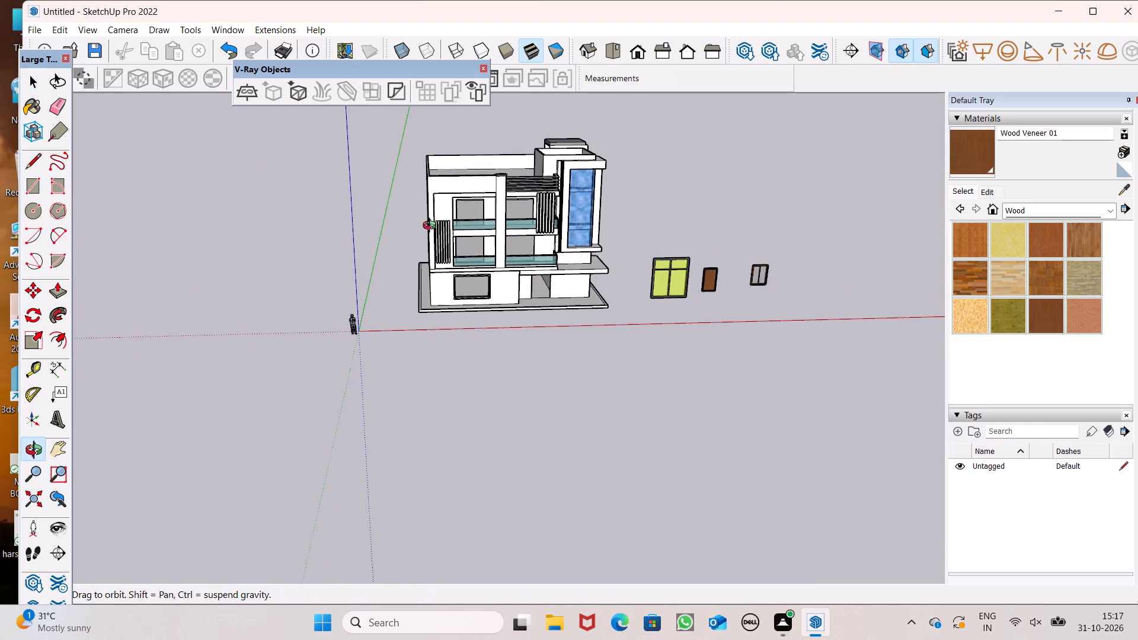
{"action": "middle_click_drag", "start_coordinate": [432, 227], "coordinate": [430, 222]}
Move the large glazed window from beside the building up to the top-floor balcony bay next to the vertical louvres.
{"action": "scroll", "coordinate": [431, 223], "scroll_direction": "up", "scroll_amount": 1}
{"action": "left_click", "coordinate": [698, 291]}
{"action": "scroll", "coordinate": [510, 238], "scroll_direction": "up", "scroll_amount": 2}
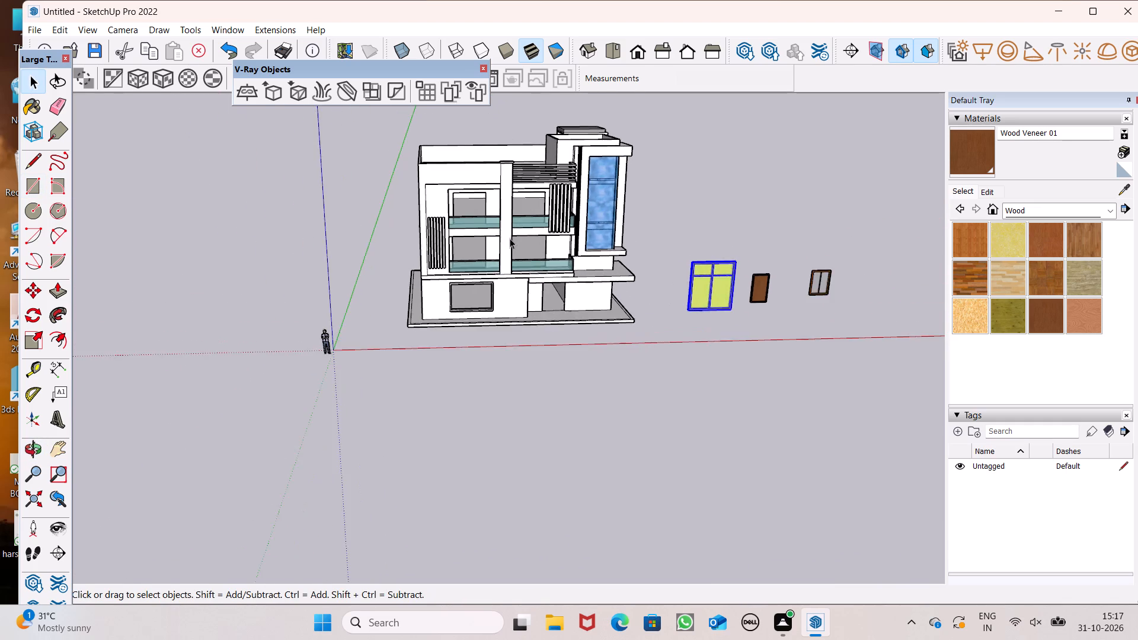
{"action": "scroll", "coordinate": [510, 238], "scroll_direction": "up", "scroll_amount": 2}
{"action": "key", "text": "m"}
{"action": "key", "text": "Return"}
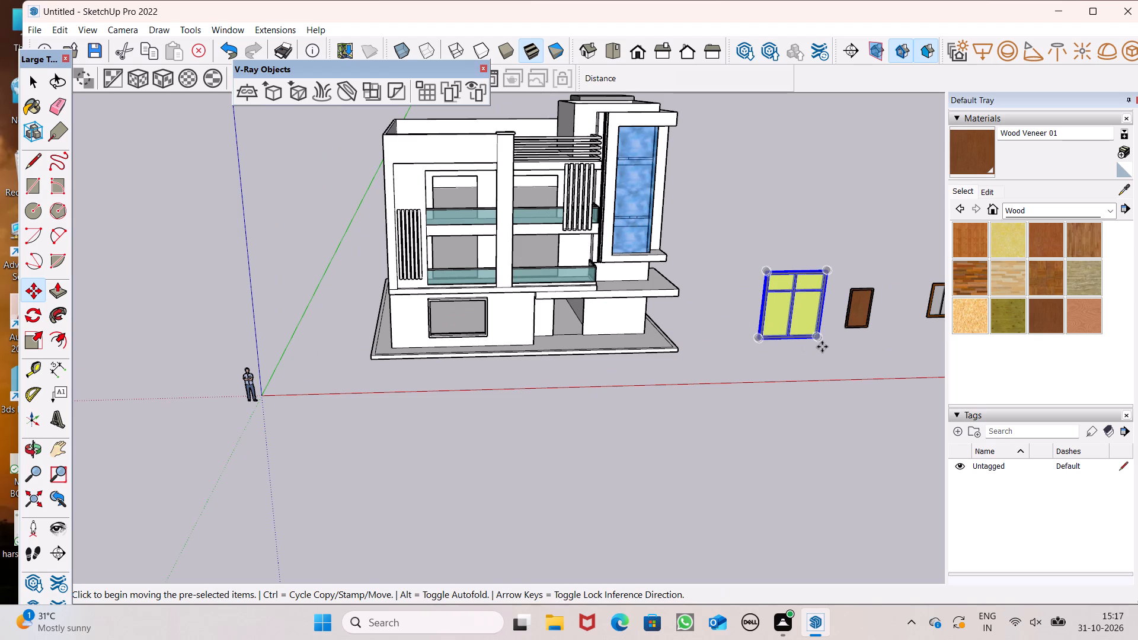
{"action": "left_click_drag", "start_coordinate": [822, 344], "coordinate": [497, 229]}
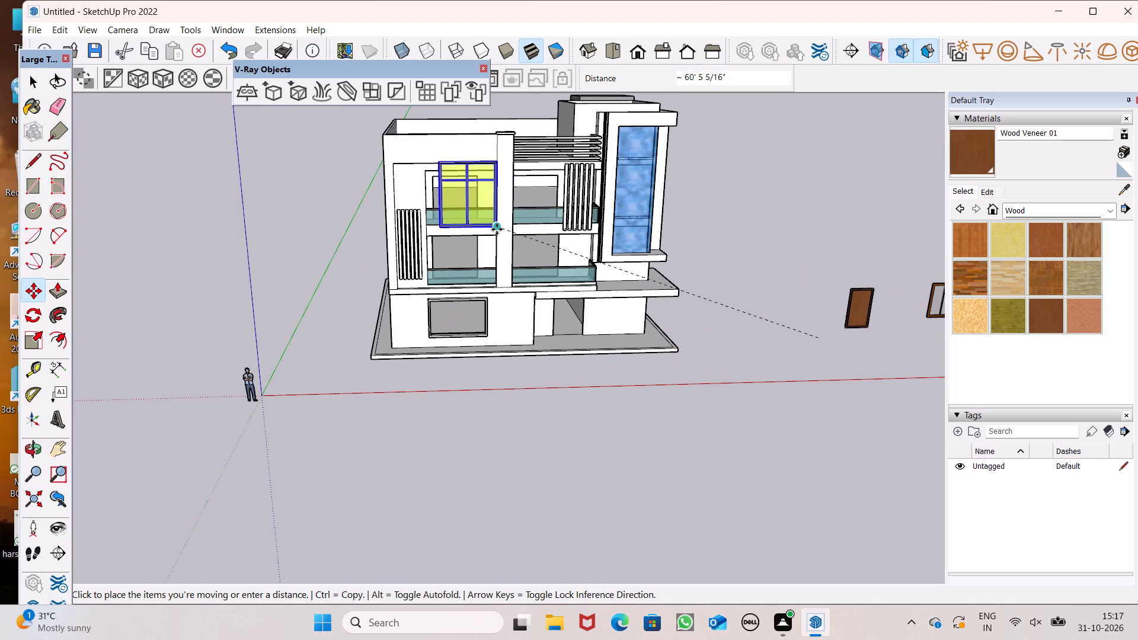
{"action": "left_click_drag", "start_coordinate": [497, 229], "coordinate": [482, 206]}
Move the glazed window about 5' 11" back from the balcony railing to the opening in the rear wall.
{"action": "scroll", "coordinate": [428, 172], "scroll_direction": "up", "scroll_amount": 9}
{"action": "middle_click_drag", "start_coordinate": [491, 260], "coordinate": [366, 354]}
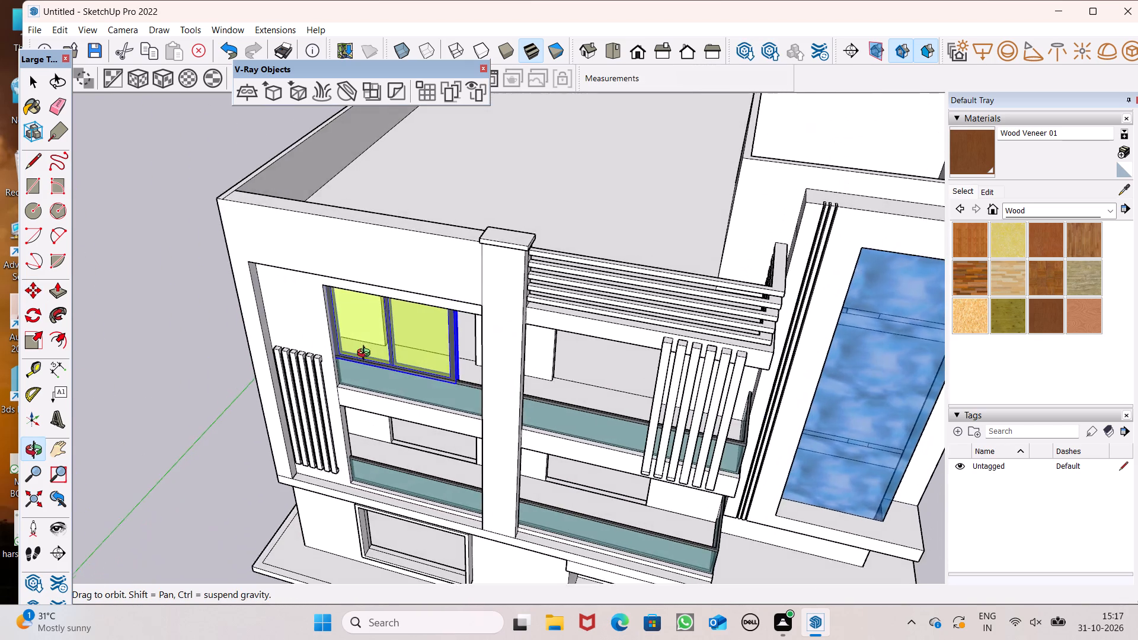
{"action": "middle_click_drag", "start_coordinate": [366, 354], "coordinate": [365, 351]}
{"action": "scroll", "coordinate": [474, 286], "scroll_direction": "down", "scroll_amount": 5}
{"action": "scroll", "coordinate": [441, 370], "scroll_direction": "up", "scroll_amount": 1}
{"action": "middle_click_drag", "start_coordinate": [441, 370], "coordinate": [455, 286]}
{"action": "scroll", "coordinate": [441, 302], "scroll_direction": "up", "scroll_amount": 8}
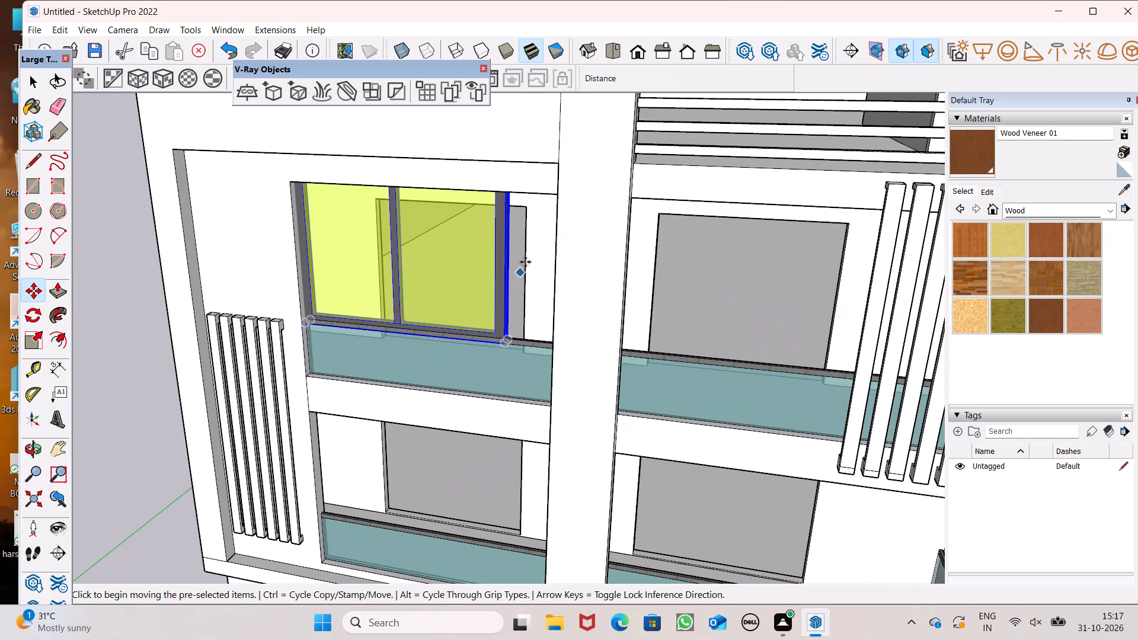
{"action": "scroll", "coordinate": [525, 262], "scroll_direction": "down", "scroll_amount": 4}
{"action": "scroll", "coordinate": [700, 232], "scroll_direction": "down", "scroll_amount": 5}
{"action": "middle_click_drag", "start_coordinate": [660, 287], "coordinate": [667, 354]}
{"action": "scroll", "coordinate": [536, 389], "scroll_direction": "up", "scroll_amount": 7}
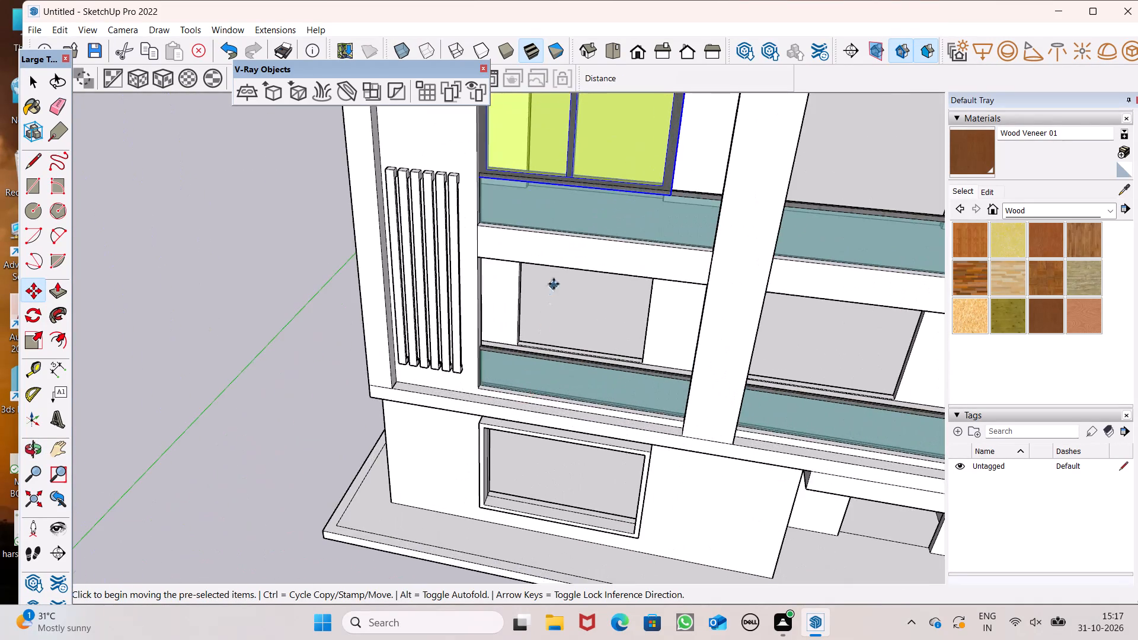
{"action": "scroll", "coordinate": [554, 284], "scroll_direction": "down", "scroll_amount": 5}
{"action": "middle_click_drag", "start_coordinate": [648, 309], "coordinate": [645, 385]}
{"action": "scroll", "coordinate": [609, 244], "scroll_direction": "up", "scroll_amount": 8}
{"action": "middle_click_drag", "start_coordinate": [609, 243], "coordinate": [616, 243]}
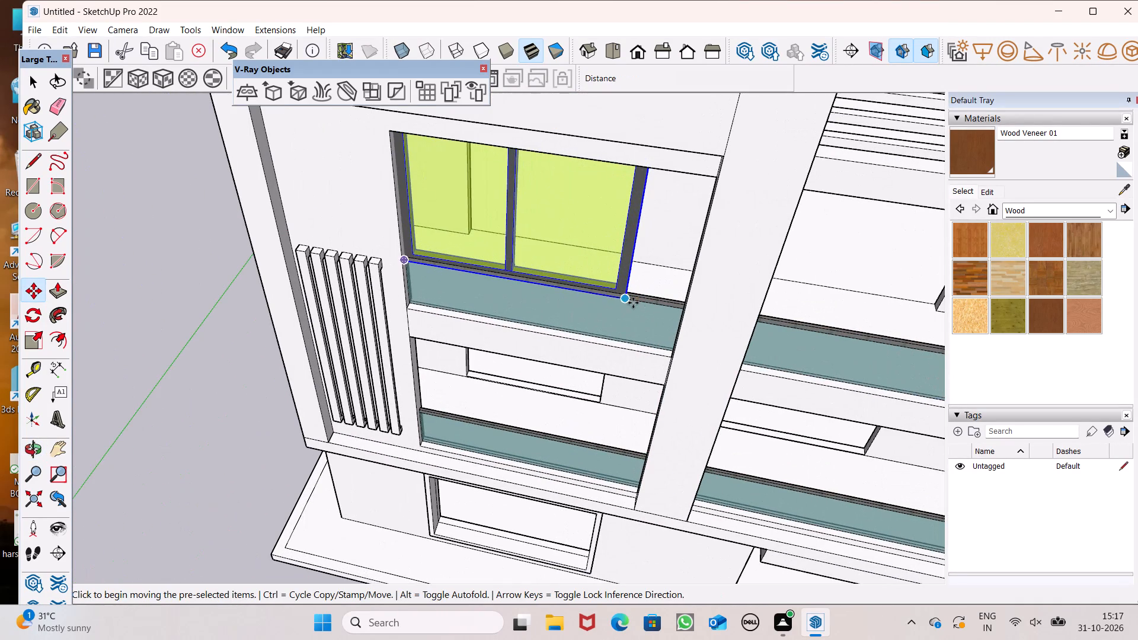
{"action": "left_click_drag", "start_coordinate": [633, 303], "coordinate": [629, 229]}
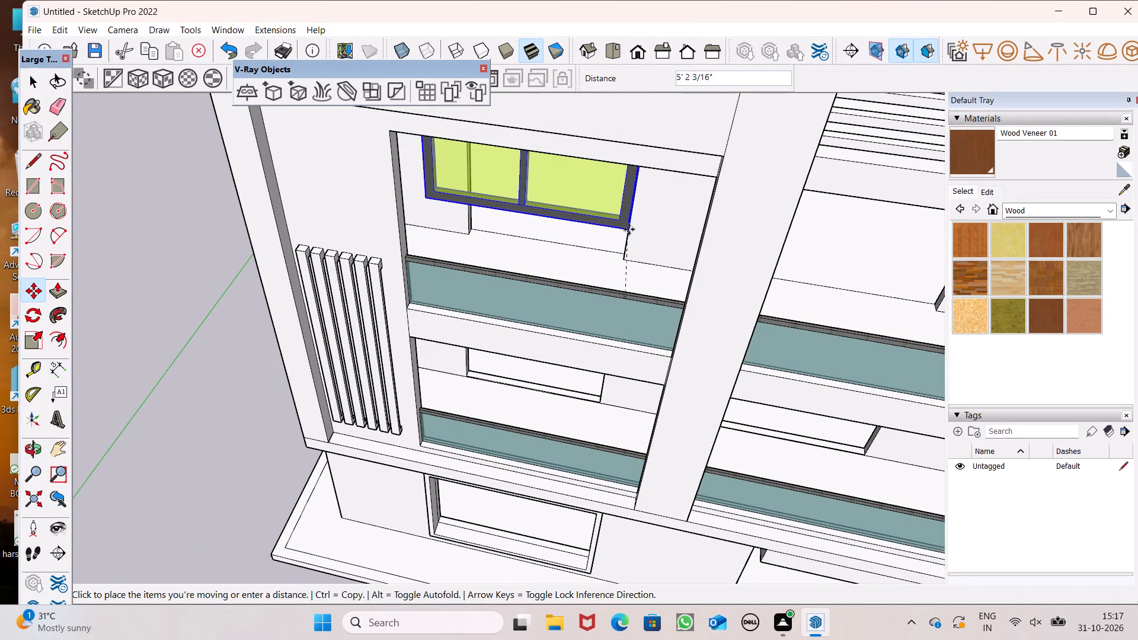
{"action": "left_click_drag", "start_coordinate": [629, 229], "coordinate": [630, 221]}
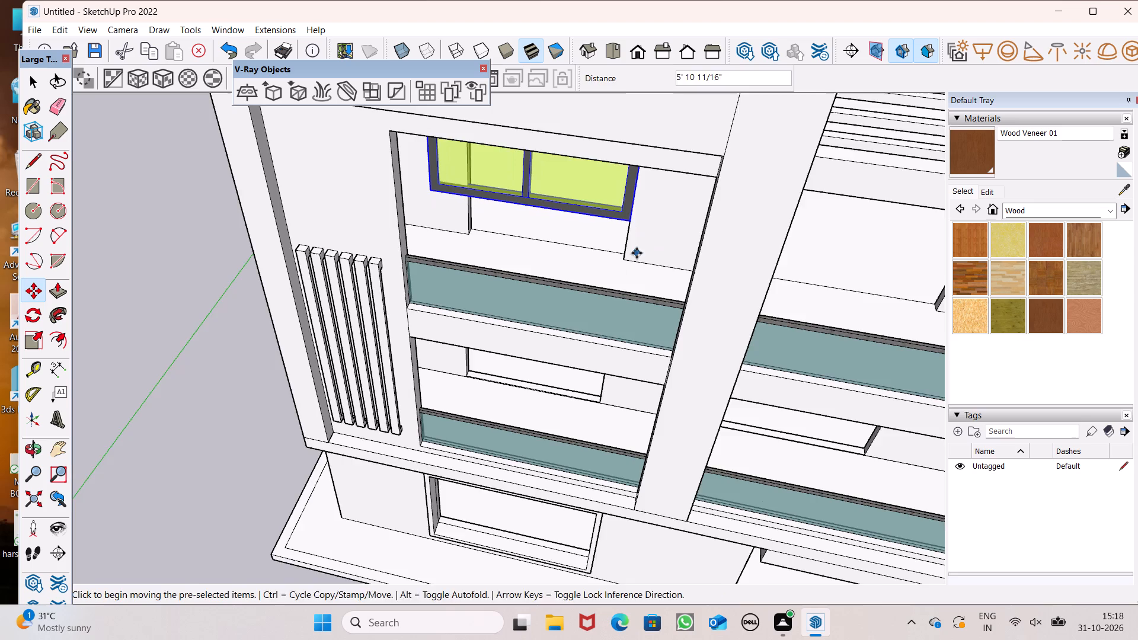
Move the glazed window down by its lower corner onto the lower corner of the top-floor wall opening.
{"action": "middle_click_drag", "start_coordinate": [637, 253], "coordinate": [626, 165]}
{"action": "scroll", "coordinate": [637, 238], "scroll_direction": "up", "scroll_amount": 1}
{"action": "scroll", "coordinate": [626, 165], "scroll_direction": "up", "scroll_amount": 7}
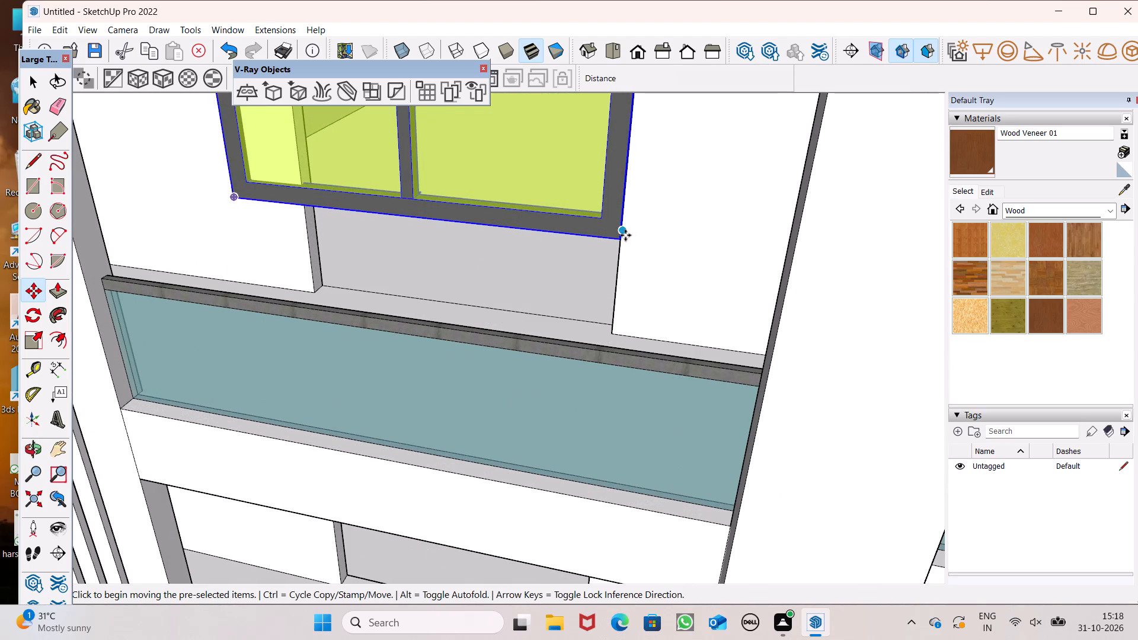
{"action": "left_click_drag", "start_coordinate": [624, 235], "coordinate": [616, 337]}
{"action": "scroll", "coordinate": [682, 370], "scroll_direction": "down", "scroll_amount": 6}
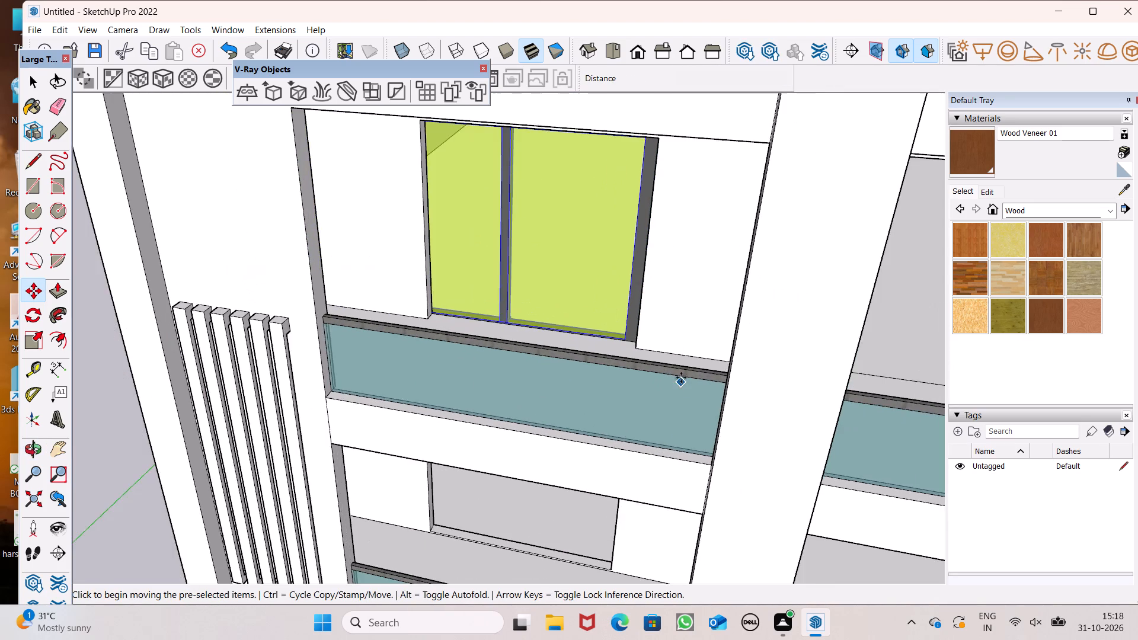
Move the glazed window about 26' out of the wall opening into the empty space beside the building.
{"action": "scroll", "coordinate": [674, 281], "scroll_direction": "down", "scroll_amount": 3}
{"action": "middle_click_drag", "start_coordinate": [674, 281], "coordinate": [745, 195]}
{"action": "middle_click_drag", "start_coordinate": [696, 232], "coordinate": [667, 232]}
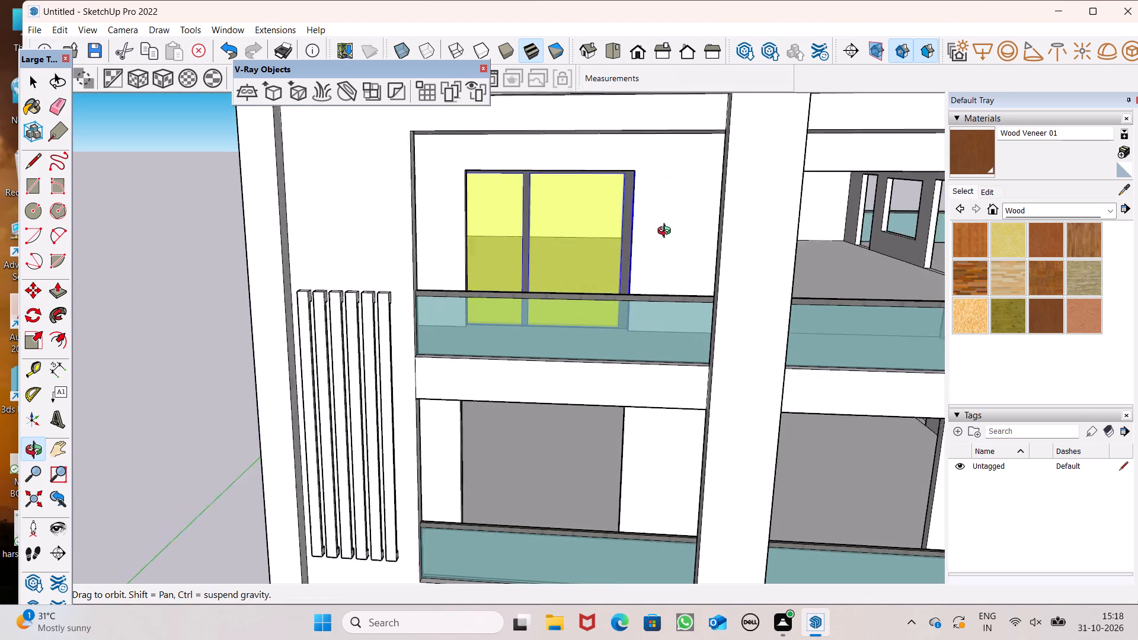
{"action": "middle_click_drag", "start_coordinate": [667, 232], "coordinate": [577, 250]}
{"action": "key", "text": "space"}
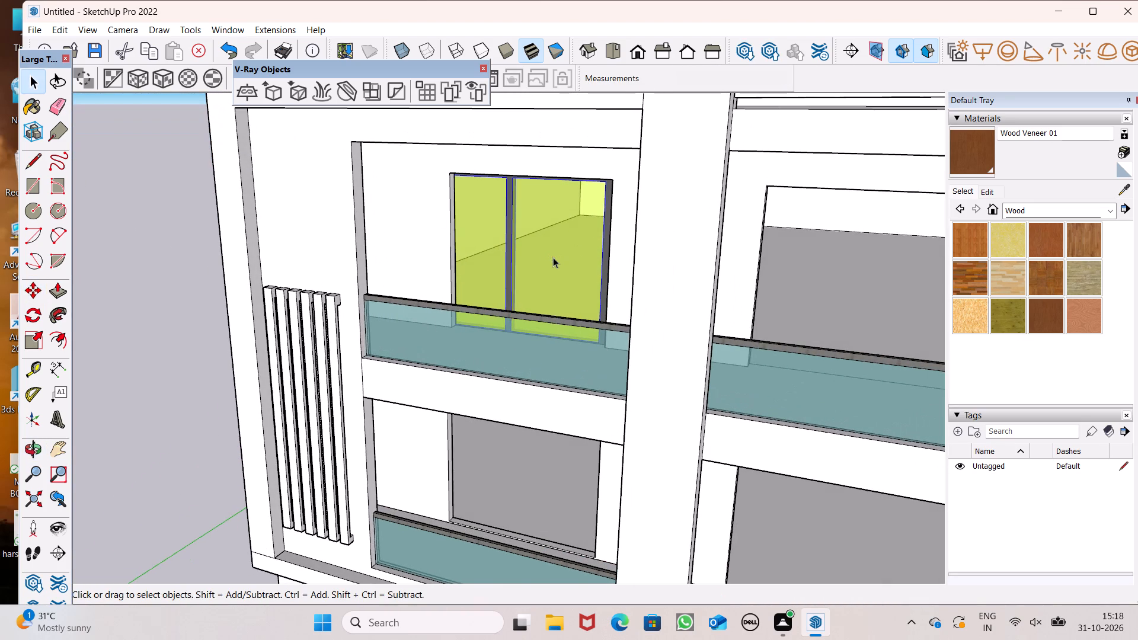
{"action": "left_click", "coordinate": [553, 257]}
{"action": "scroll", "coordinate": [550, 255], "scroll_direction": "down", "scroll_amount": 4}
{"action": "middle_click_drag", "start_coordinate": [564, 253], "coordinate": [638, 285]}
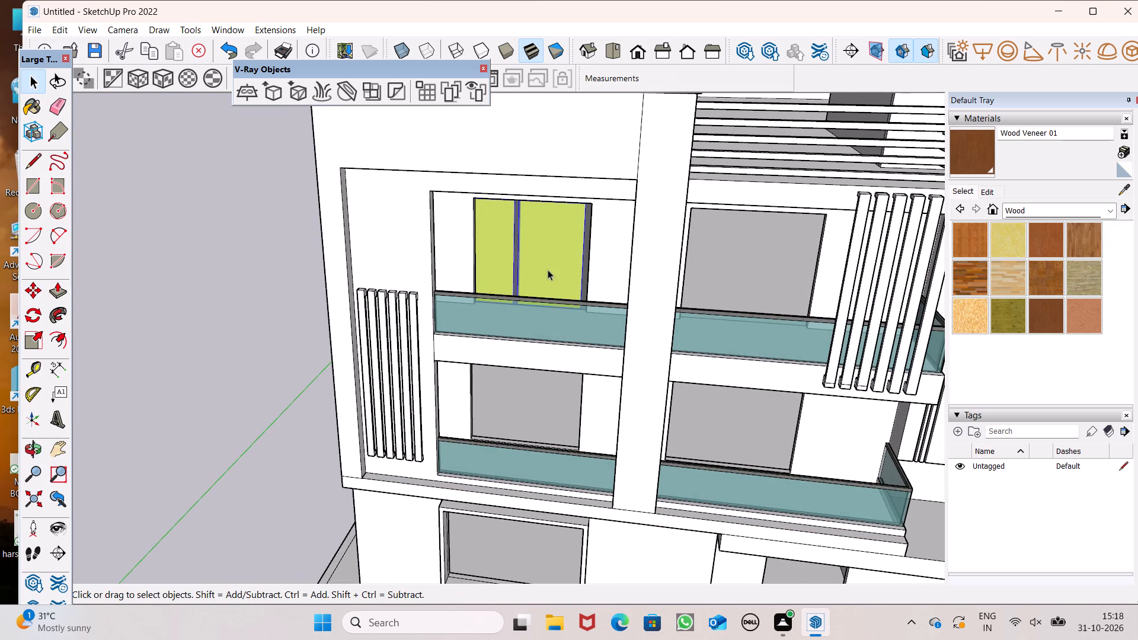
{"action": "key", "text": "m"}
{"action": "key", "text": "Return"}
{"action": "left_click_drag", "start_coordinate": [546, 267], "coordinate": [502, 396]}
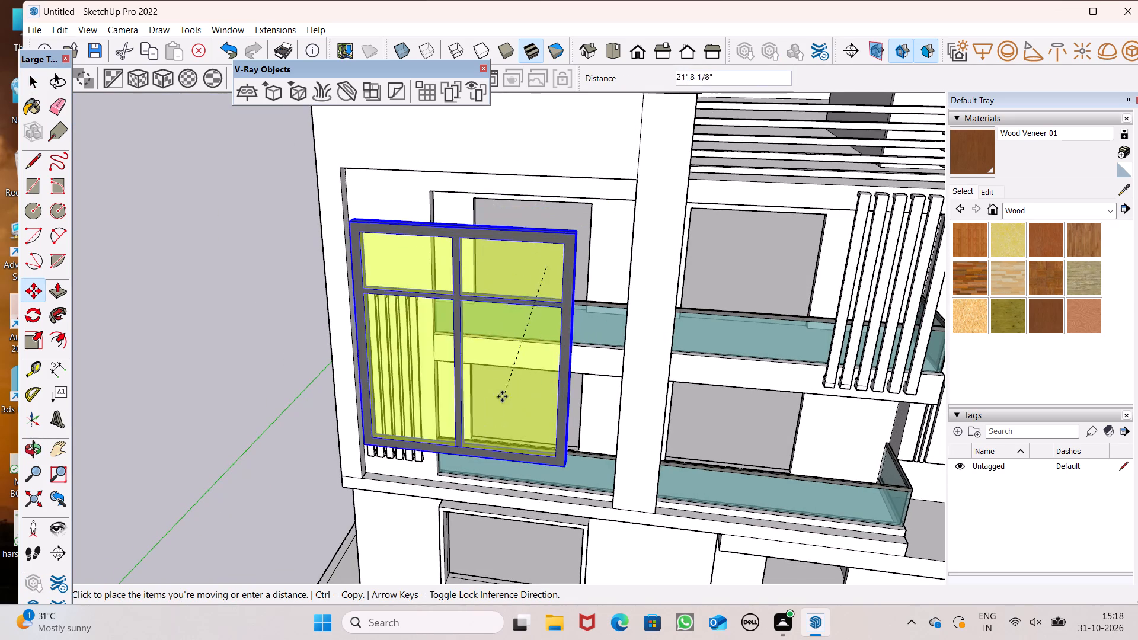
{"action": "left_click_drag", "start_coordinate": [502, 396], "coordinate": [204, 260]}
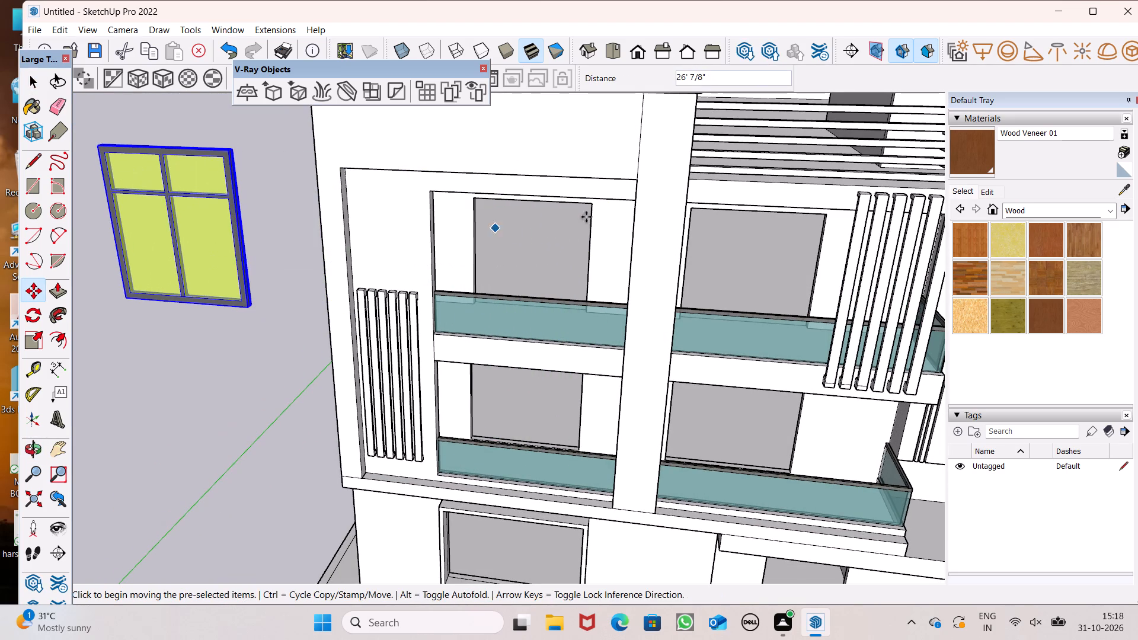
Scale the glazed window down uniformly from its corner to a factor of 0.59, and deselect it.
{"action": "scroll", "coordinate": [605, 206], "scroll_direction": "down", "scroll_amount": 5}
{"action": "middle_click_drag", "start_coordinate": [603, 235], "coordinate": [691, 198]}
{"action": "scroll", "coordinate": [680, 187], "scroll_direction": "down", "scroll_amount": 4}
{"action": "scroll", "coordinate": [635, 215], "scroll_direction": "down", "scroll_amount": 3}
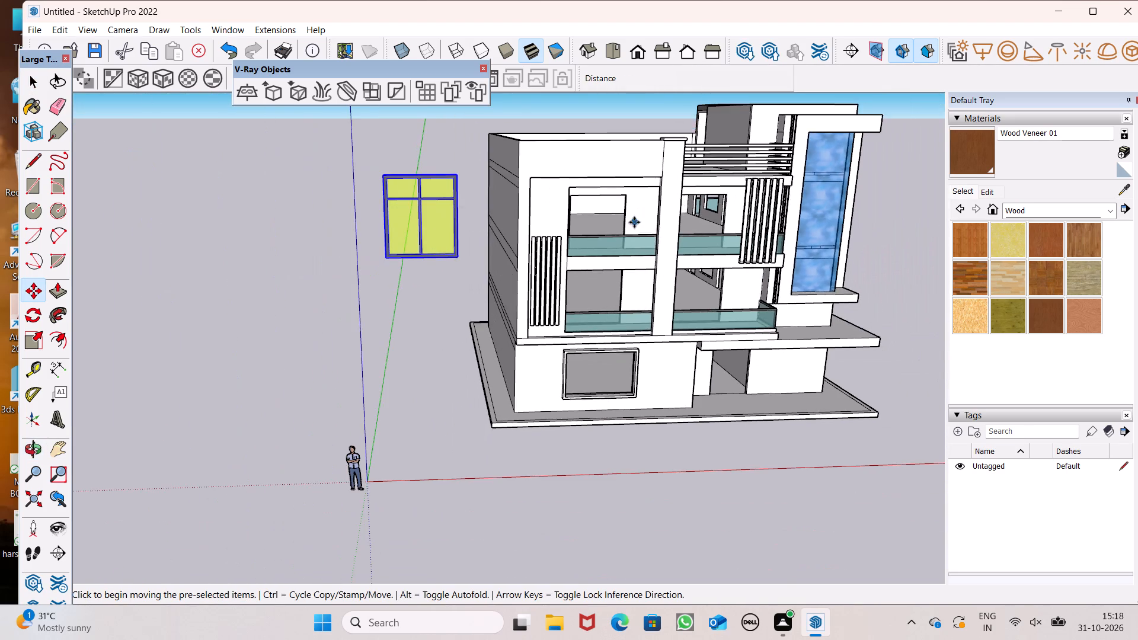
{"action": "scroll", "coordinate": [649, 215], "scroll_direction": "down", "scroll_amount": 6}
{"action": "middle_click_drag", "start_coordinate": [640, 201], "coordinate": [603, 194]}
{"action": "scroll", "coordinate": [572, 193], "scroll_direction": "up", "scroll_amount": 7}
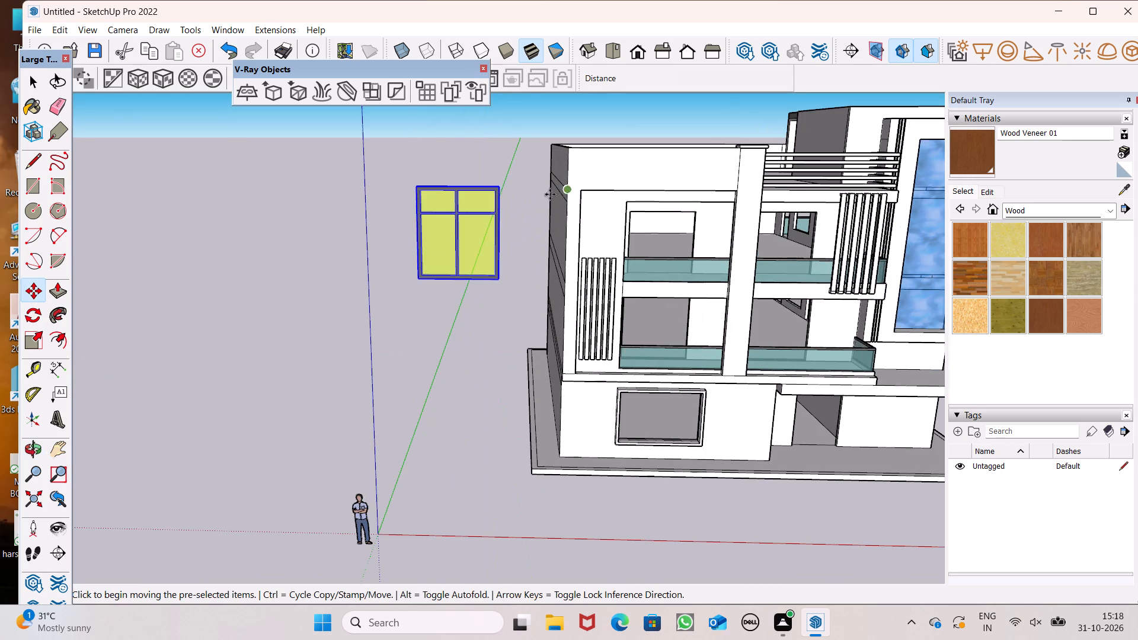
{"action": "left_click", "coordinate": [31, 329]}
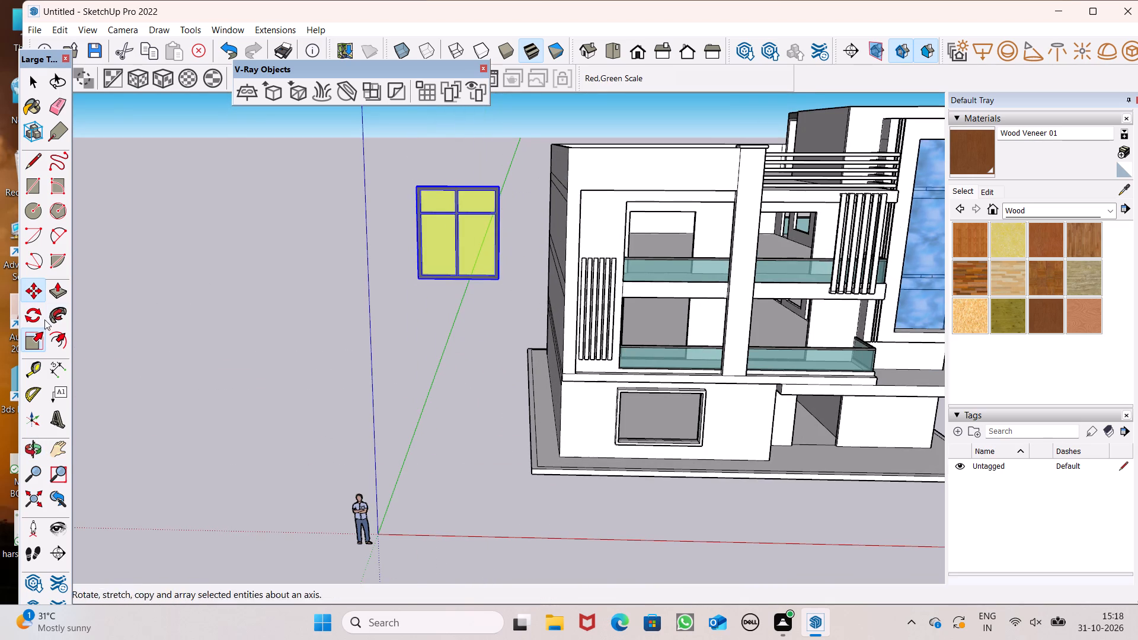
{"action": "scroll", "coordinate": [365, 239], "scroll_direction": "up", "scroll_amount": 5}
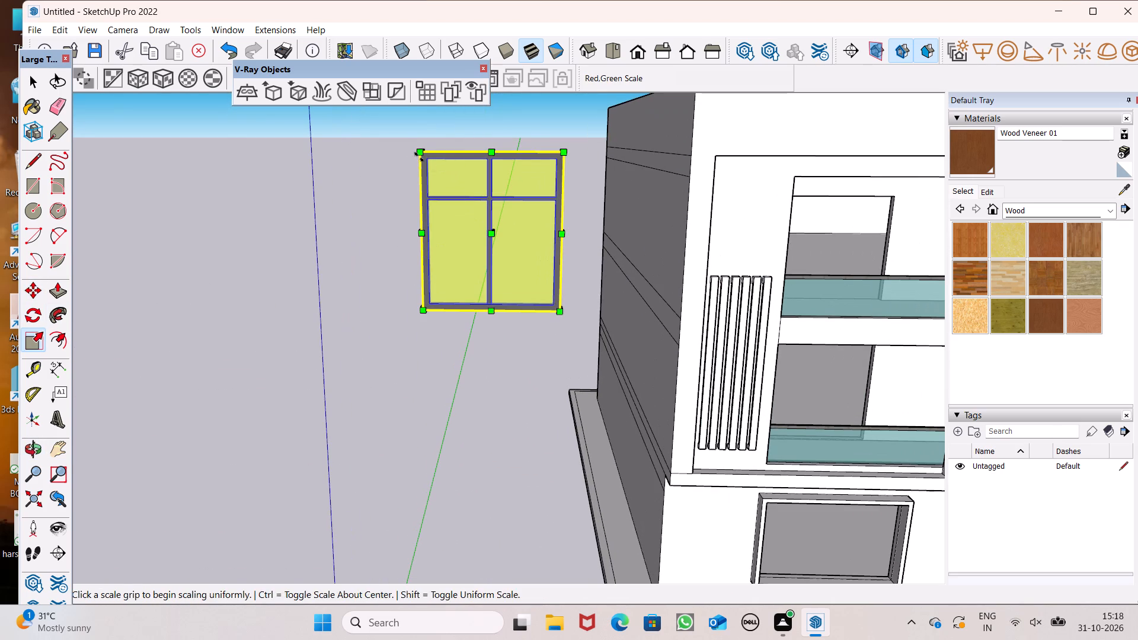
{"action": "left_click_drag", "start_coordinate": [419, 156], "coordinate": [440, 253]}
{"action": "key", "text": "space"}
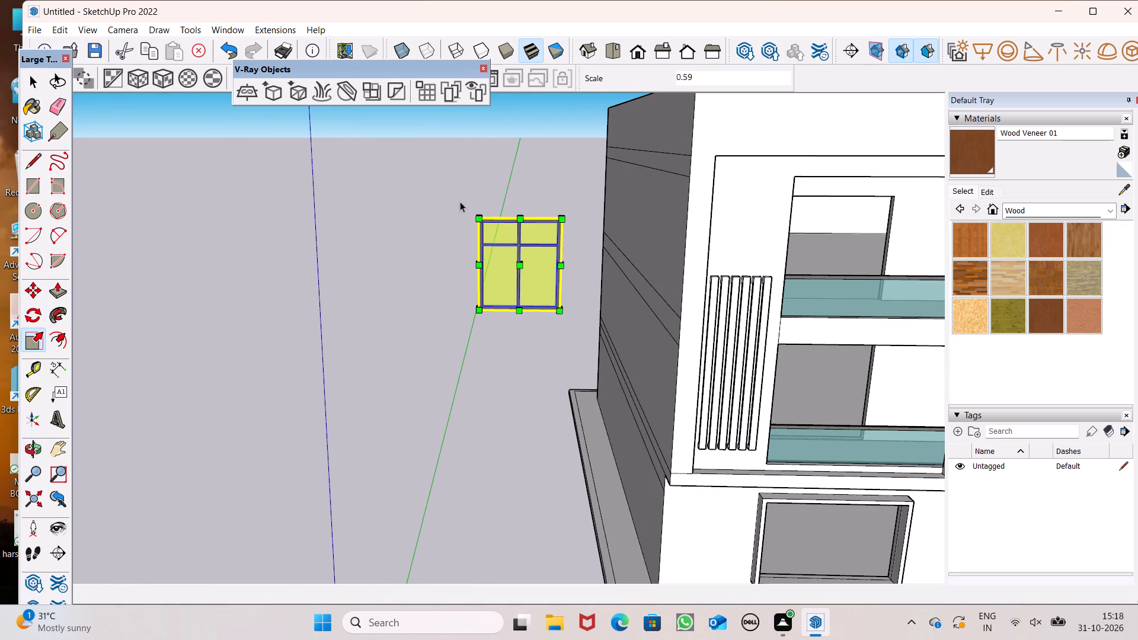
{"action": "left_click", "coordinate": [444, 189]}
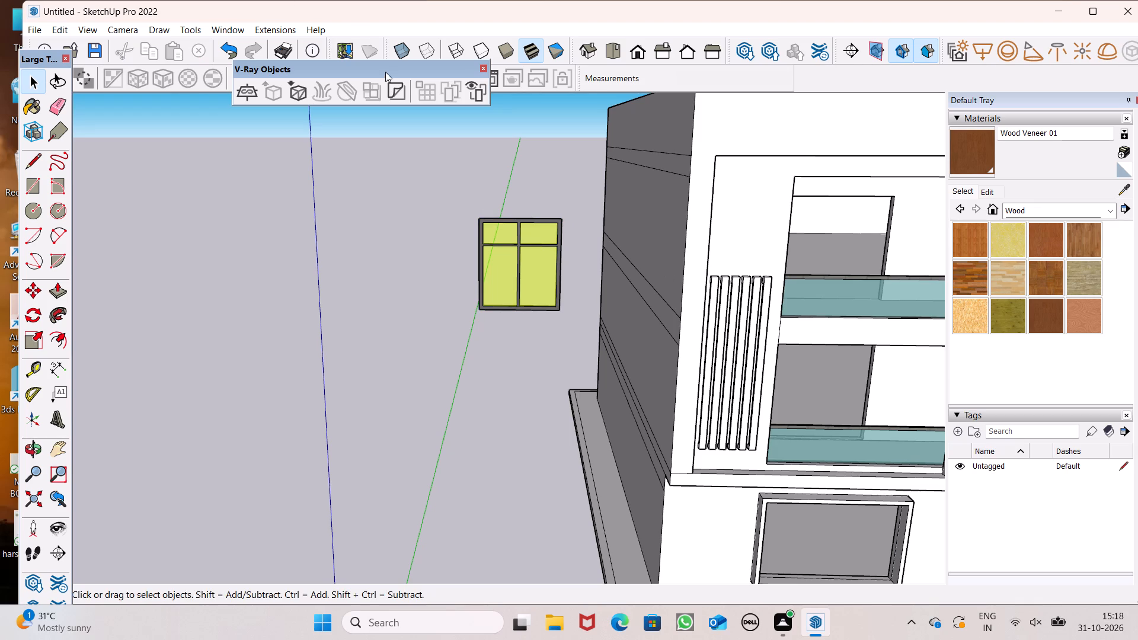
Move the scaled glazed window to the top-floor balcony opening next to the vertical louvres.
{"action": "scroll", "coordinate": [363, 130], "scroll_direction": "down", "scroll_amount": 1}
{"action": "scroll", "coordinate": [562, 203], "scroll_direction": "down", "scroll_amount": 3}
{"action": "middle_click_drag", "start_coordinate": [544, 229], "coordinate": [539, 271]}
{"action": "left_click", "coordinate": [525, 267]}
{"action": "scroll", "coordinate": [443, 233], "scroll_direction": "down", "scroll_amount": 4}
{"action": "key", "text": "m"}
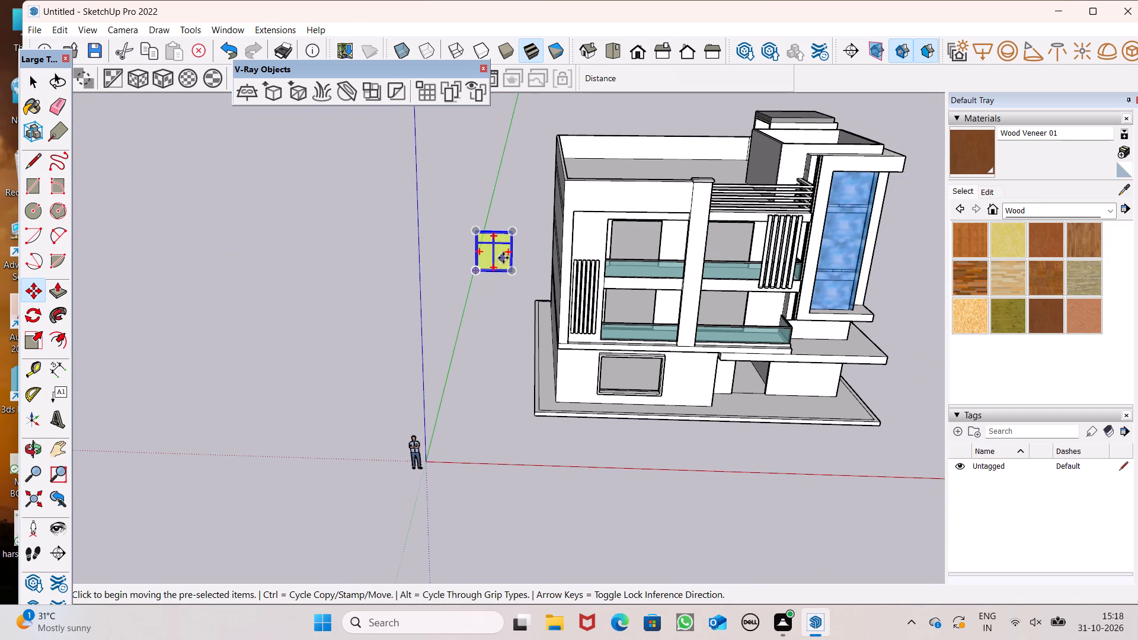
{"action": "key", "text": "Return"}
{"action": "left_click_drag", "start_coordinate": [512, 275], "coordinate": [535, 288]}
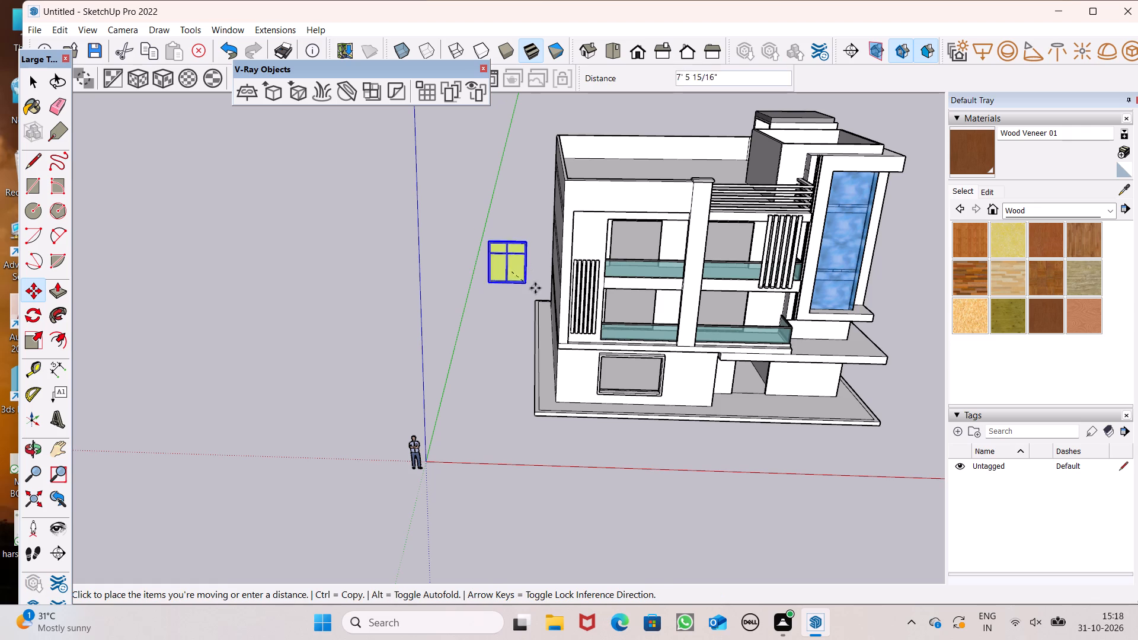
{"action": "left_click_drag", "start_coordinate": [535, 288], "coordinate": [659, 242]}
Move the glazed window by its lower corner about 4' 1 1/4" onto the lower corner of the top-floor balcony opening.
{"action": "scroll", "coordinate": [654, 259], "scroll_direction": "up", "scroll_amount": 2}
{"action": "scroll", "coordinate": [654, 259], "scroll_direction": "down", "scroll_amount": 1}
{"action": "scroll", "coordinate": [654, 259], "scroll_direction": "up", "scroll_amount": 4}
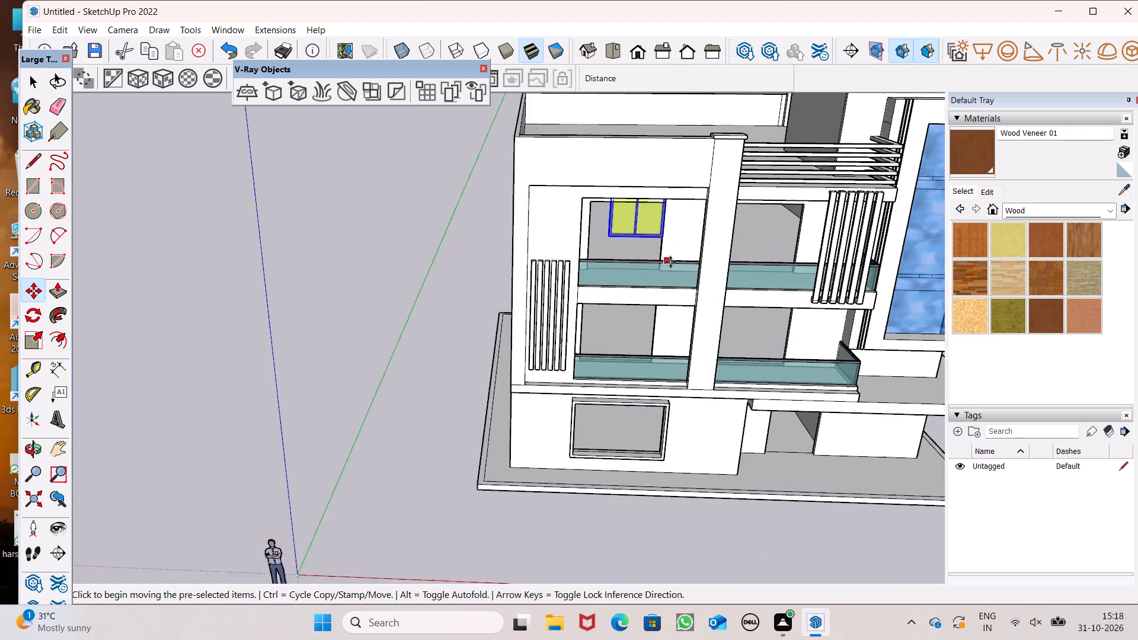
{"action": "scroll", "coordinate": [670, 262], "scroll_direction": "up", "scroll_amount": 9}
{"action": "middle_click_drag", "start_coordinate": [654, 258], "coordinate": [665, 319]}
{"action": "scroll", "coordinate": [665, 319], "scroll_direction": "up", "scroll_amount": 5}
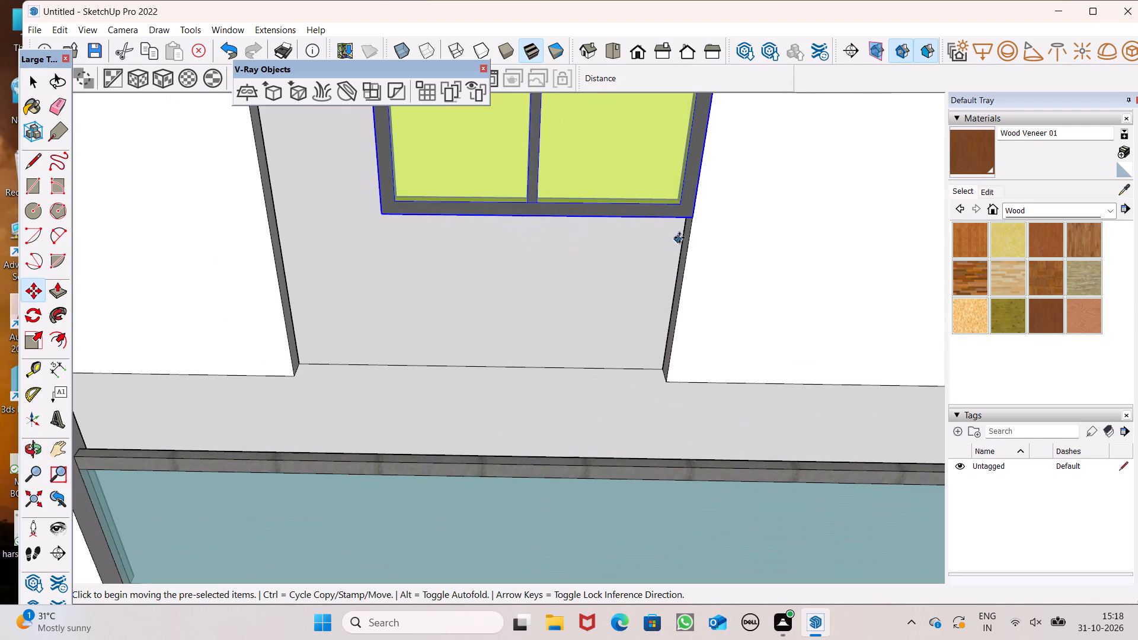
{"action": "left_click_drag", "start_coordinate": [692, 221], "coordinate": [660, 380]}
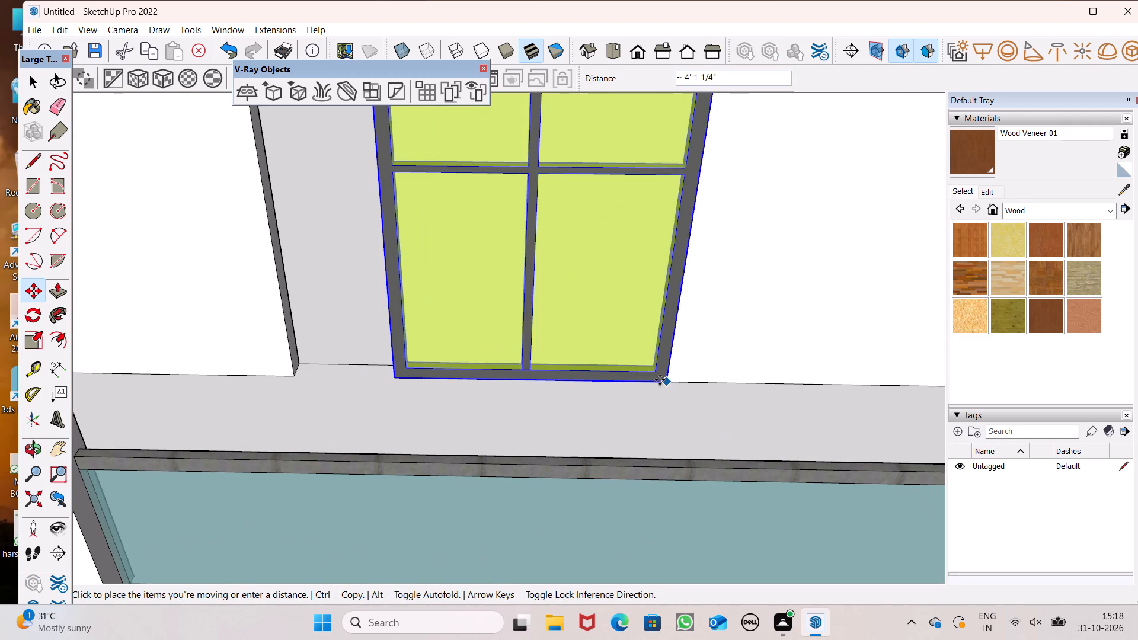
{"action": "left_click_drag", "start_coordinate": [660, 380], "coordinate": [660, 377]}
Nudge the window about 1 13/16" so its lower corner meets the top-floor opening's lower corner exactly.
{"action": "middle_click_drag", "start_coordinate": [670, 426], "coordinate": [672, 380]}
{"action": "scroll", "coordinate": [671, 386], "scroll_direction": "up", "scroll_amount": 6}
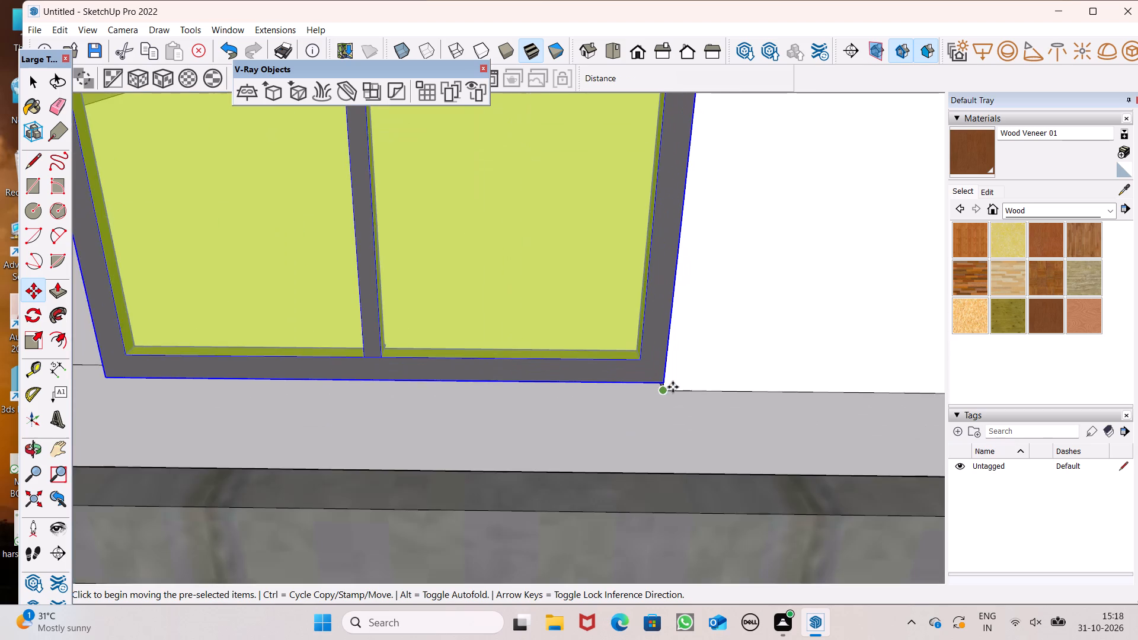
{"action": "scroll", "coordinate": [673, 387], "scroll_direction": "up", "scroll_amount": 10}
{"action": "middle_click_drag", "start_coordinate": [668, 383], "coordinate": [663, 376]}
{"action": "left_click_drag", "start_coordinate": [666, 375], "coordinate": [670, 394]}
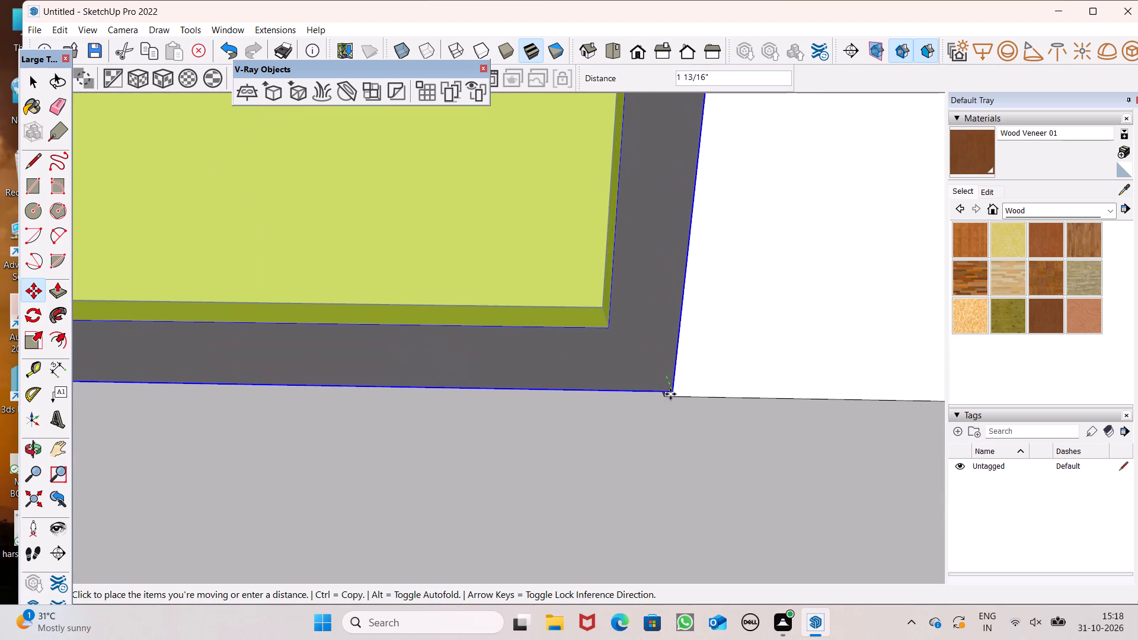
{"action": "left_click_drag", "start_coordinate": [670, 394], "coordinate": [661, 396]}
Scale the window's width out to the opposite side of the top-floor opening.
{"action": "scroll", "coordinate": [685, 305], "scroll_direction": "down", "scroll_amount": 1}
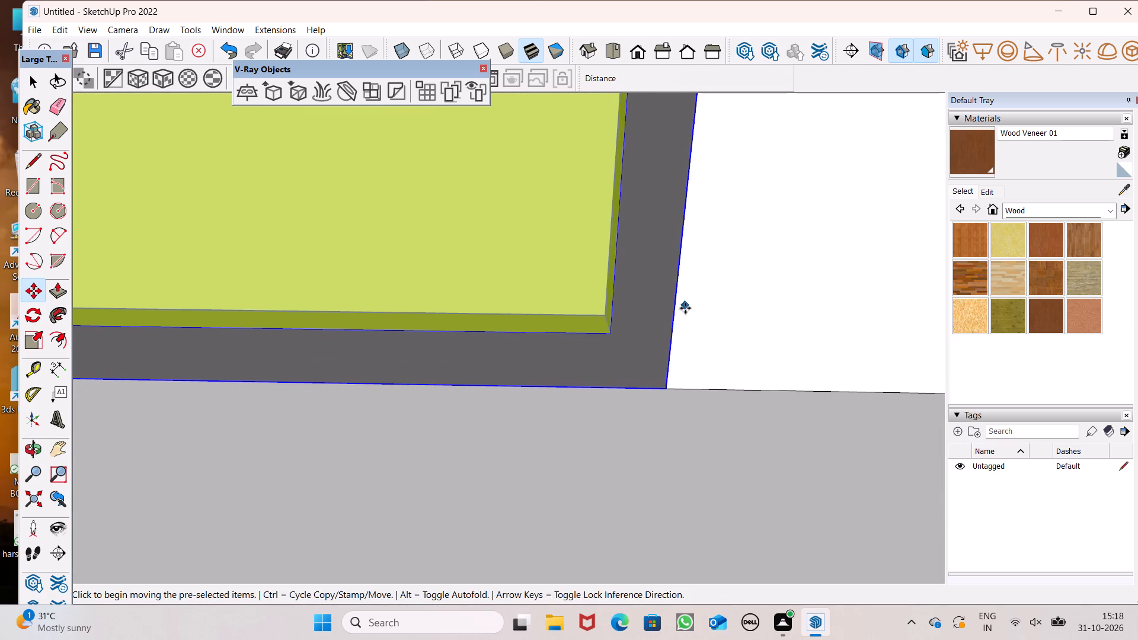
{"action": "scroll", "coordinate": [685, 308], "scroll_direction": "down", "scroll_amount": 5}
{"action": "scroll", "coordinate": [663, 432], "scroll_direction": "down", "scroll_amount": 5}
{"action": "scroll", "coordinate": [692, 379], "scroll_direction": "down", "scroll_amount": 6}
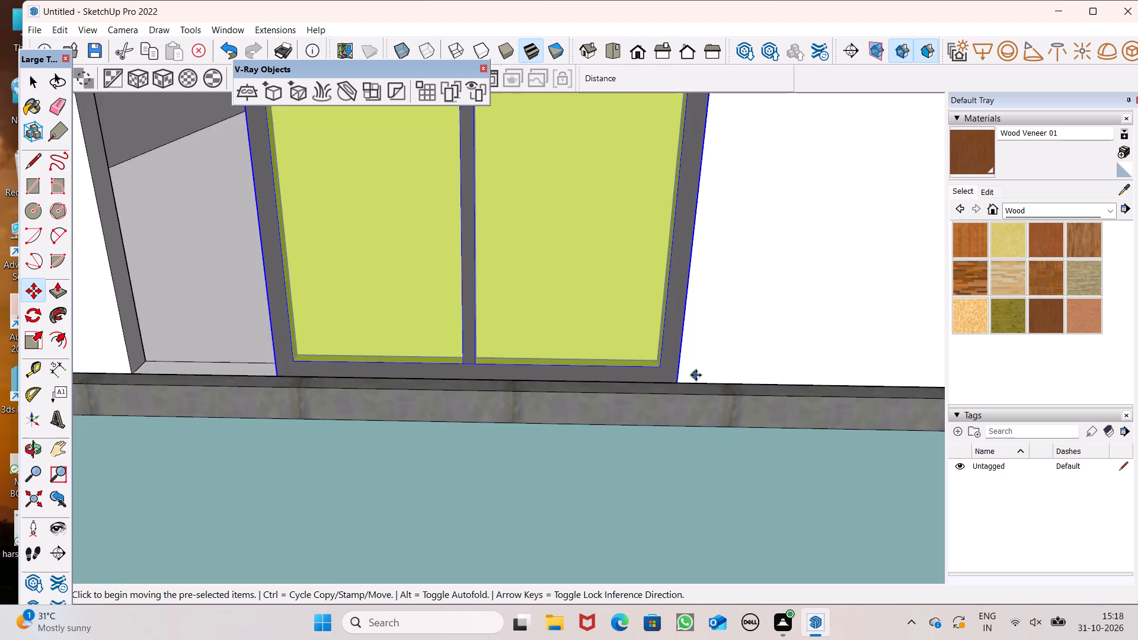
{"action": "scroll", "coordinate": [696, 375], "scroll_direction": "down", "scroll_amount": 11}
{"action": "scroll", "coordinate": [713, 436], "scroll_direction": "down", "scroll_amount": 5}
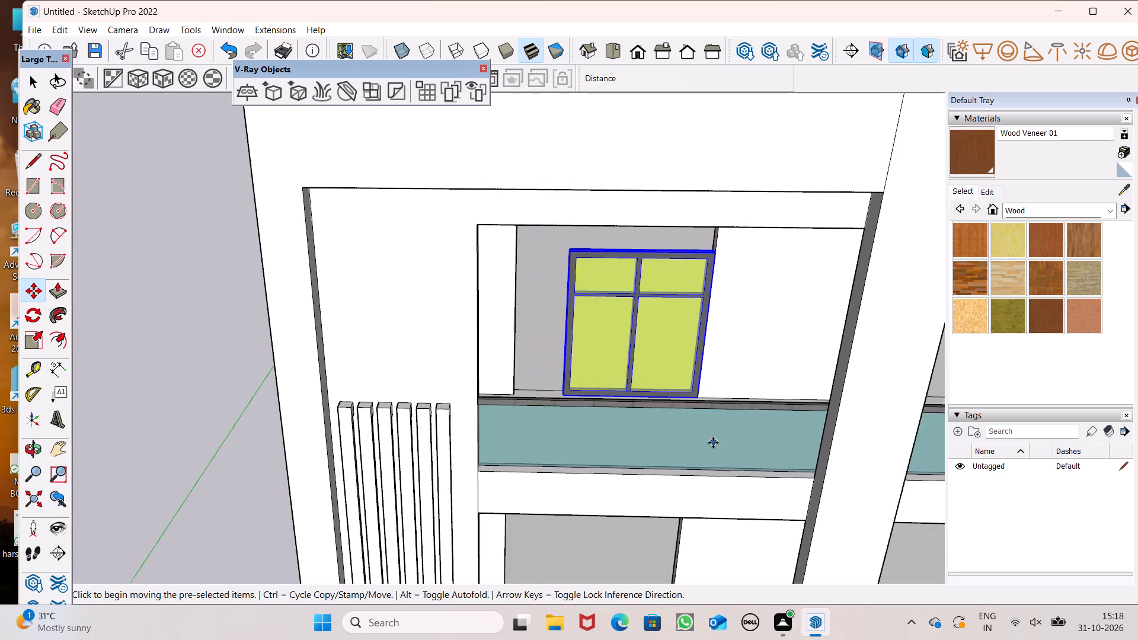
{"action": "scroll", "coordinate": [715, 439], "scroll_direction": "down", "scroll_amount": 2}
{"action": "middle_click_drag", "start_coordinate": [719, 398], "coordinate": [759, 344]}
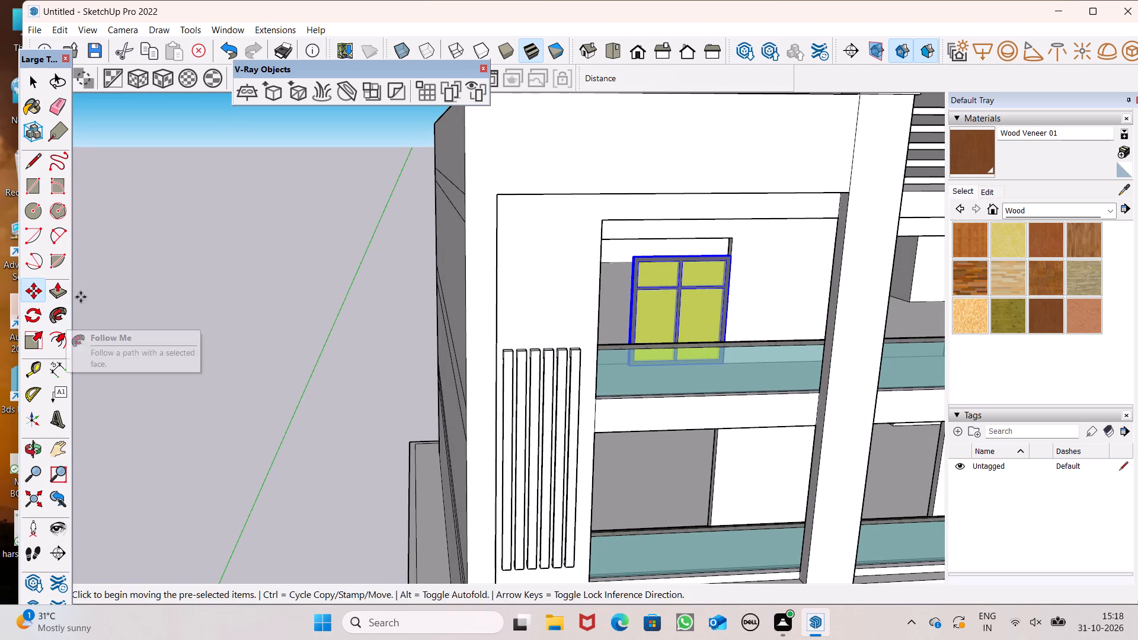
{"action": "left_click", "coordinate": [27, 332]}
{"action": "scroll", "coordinate": [752, 281], "scroll_direction": "up", "scroll_amount": 8}
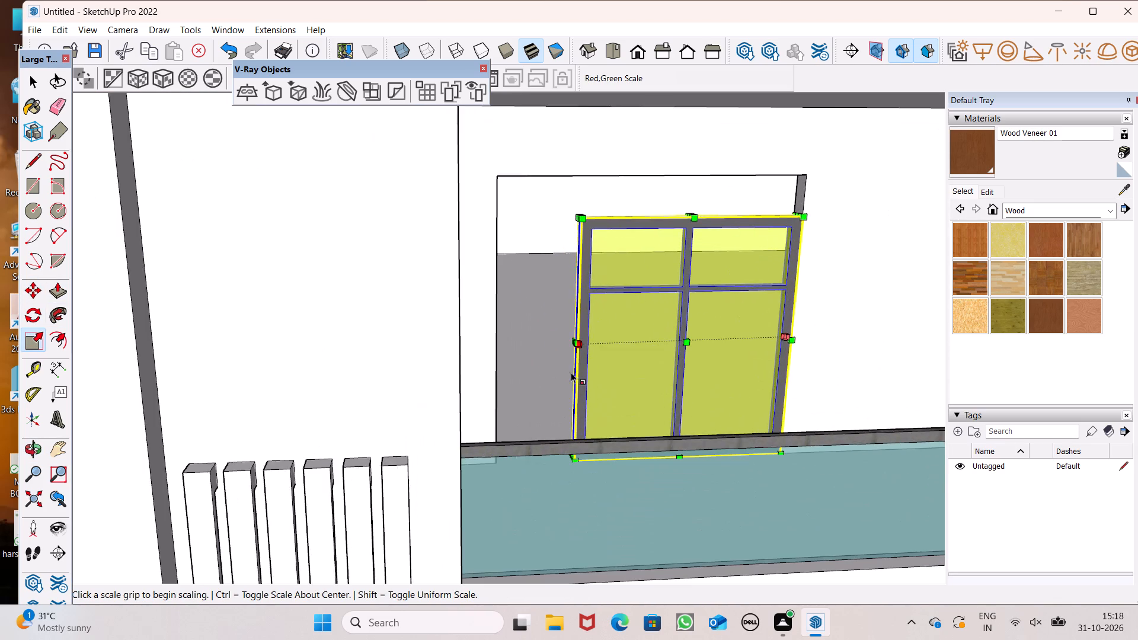
{"action": "scroll", "coordinate": [563, 385], "scroll_direction": "up", "scroll_amount": 5}
{"action": "scroll", "coordinate": [570, 357], "scroll_direction": "down", "scroll_amount": 2}
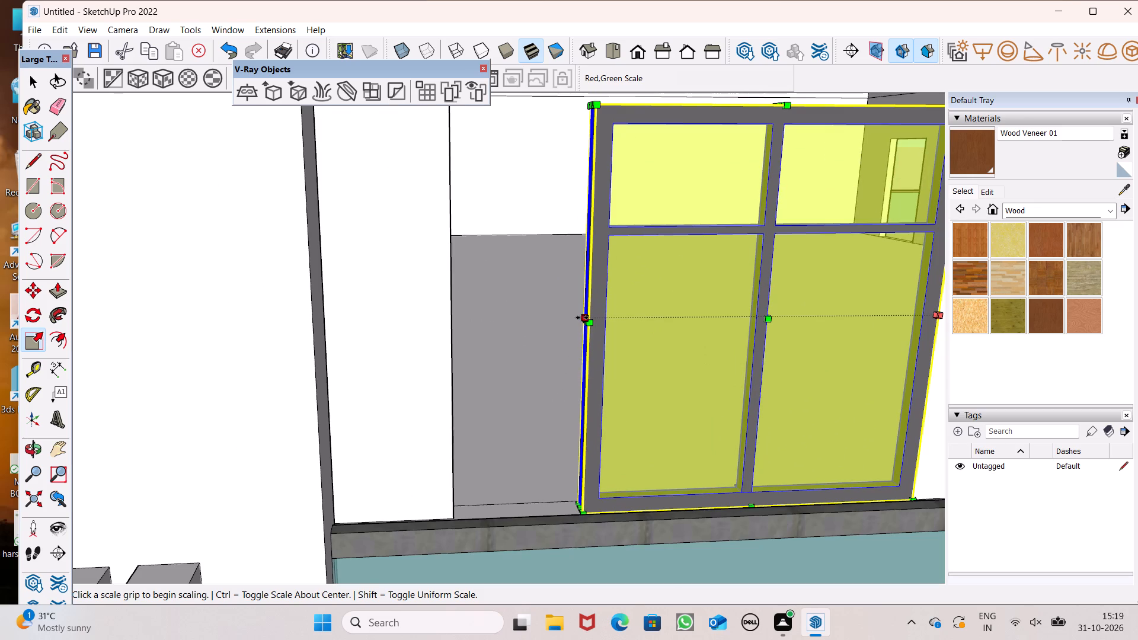
{"action": "left_click_drag", "start_coordinate": [582, 318], "coordinate": [448, 331]}
Scale the window's height by about 1.16 up to the head of the top-floor opening, and deselect it.
{"action": "scroll", "coordinate": [443, 356], "scroll_direction": "down", "scroll_amount": 6}
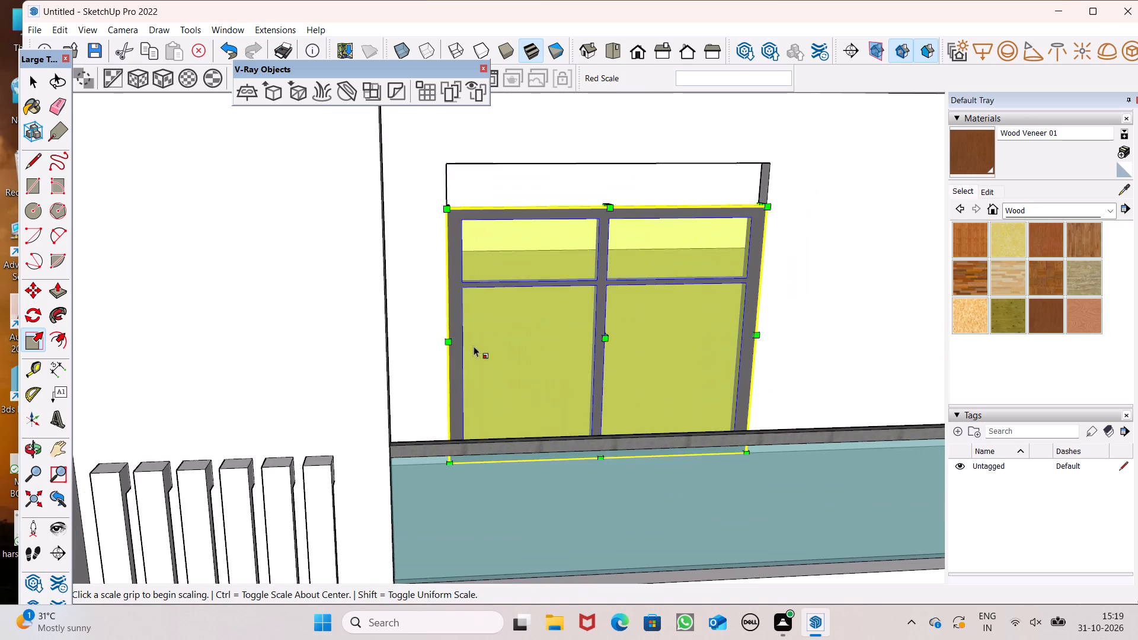
{"action": "scroll", "coordinate": [571, 212], "scroll_direction": "up", "scroll_amount": 5}
{"action": "scroll", "coordinate": [581, 194], "scroll_direction": "down", "scroll_amount": 6}
{"action": "middle_click_drag", "start_coordinate": [618, 269], "coordinate": [631, 318]}
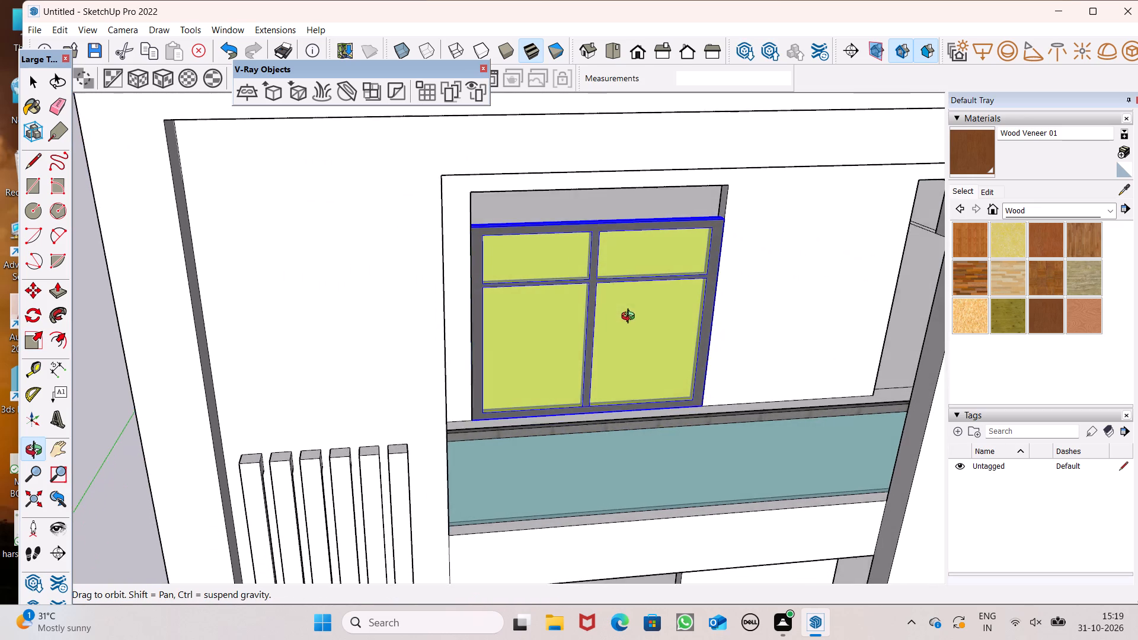
{"action": "middle_click_drag", "start_coordinate": [631, 318], "coordinate": [635, 299]}
{"action": "scroll", "coordinate": [621, 185], "scroll_direction": "up", "scroll_amount": 10}
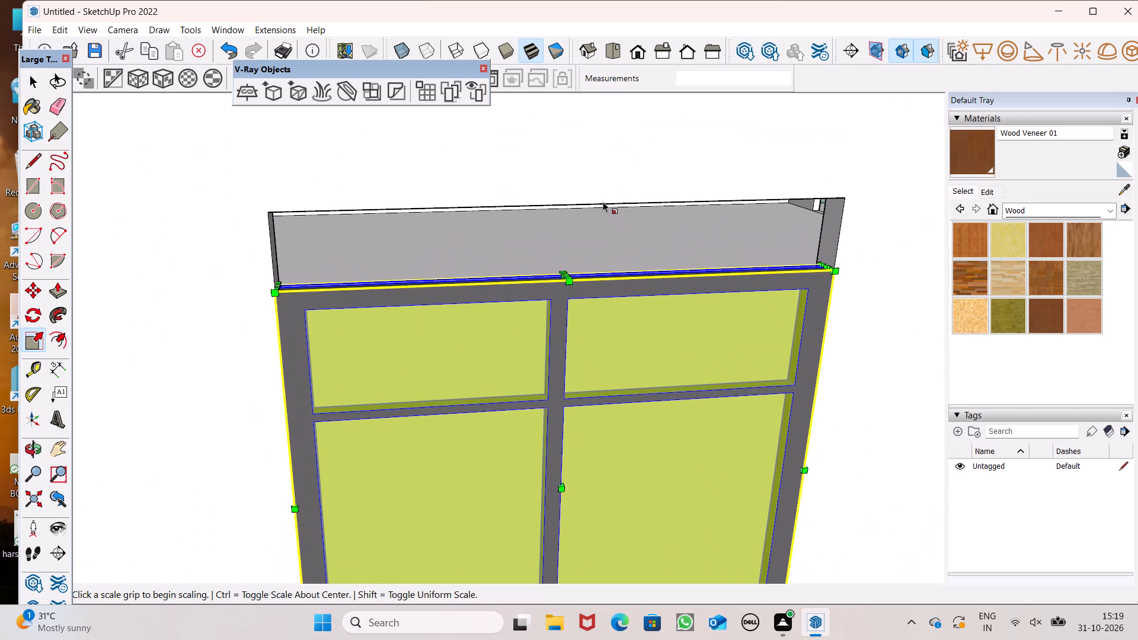
{"action": "scroll", "coordinate": [603, 201], "scroll_direction": "up", "scroll_amount": 3}
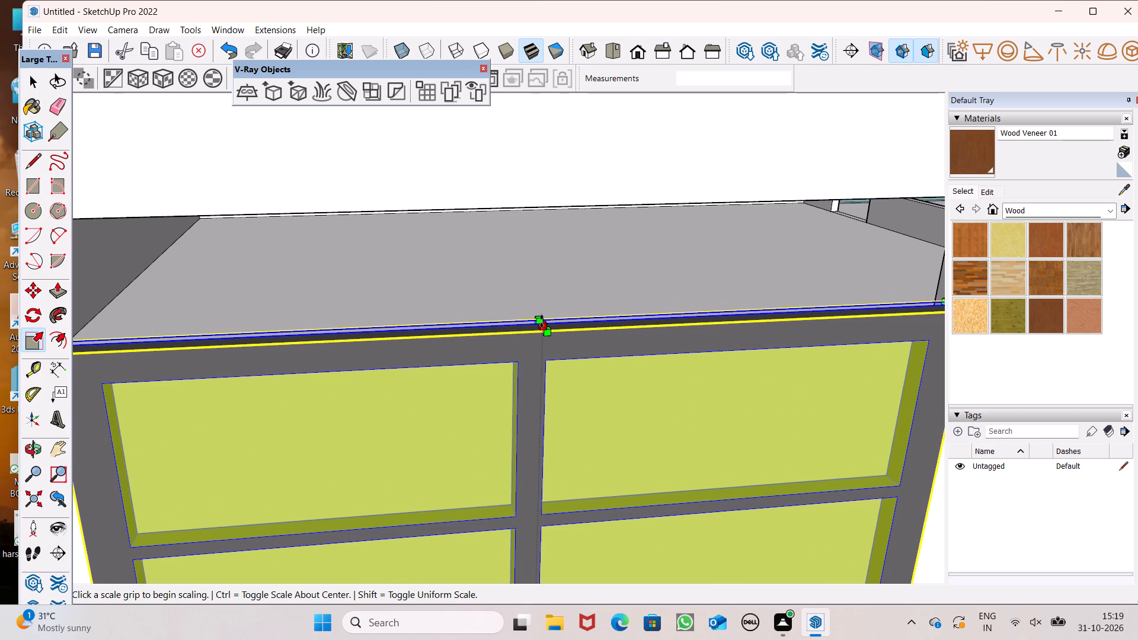
{"action": "left_click_drag", "start_coordinate": [542, 321], "coordinate": [538, 206]}
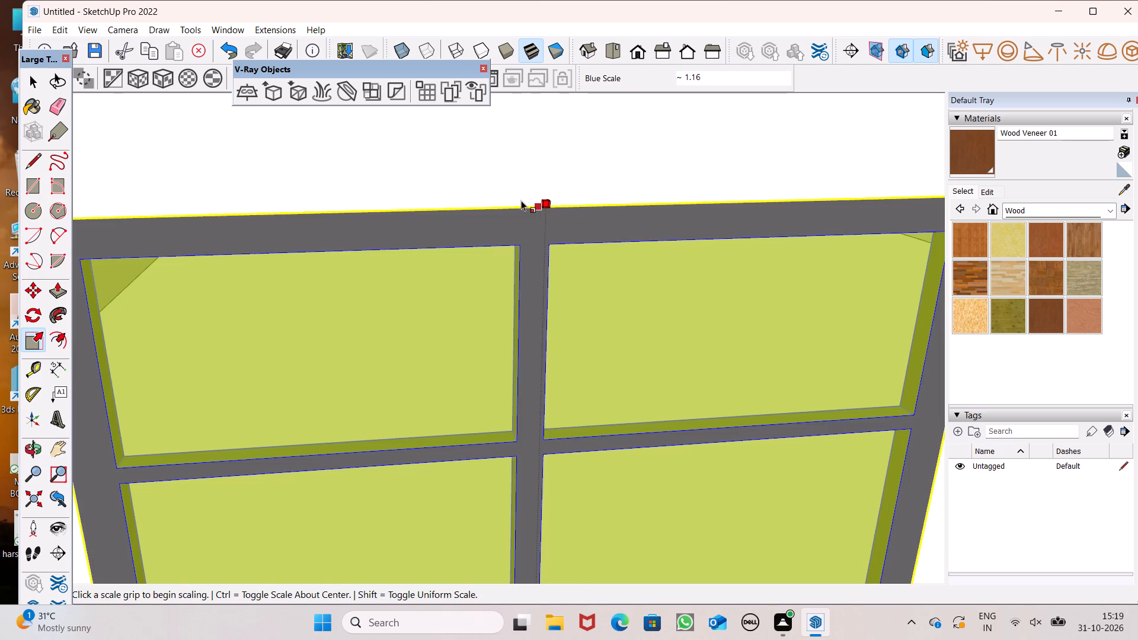
{"action": "scroll", "coordinate": [521, 200], "scroll_direction": "down", "scroll_amount": 7}
{"action": "scroll", "coordinate": [640, 84], "scroll_direction": "down", "scroll_amount": 8}
{"action": "scroll", "coordinate": [578, 229], "scroll_direction": "down", "scroll_amount": 20}
{"action": "key", "text": "space"}
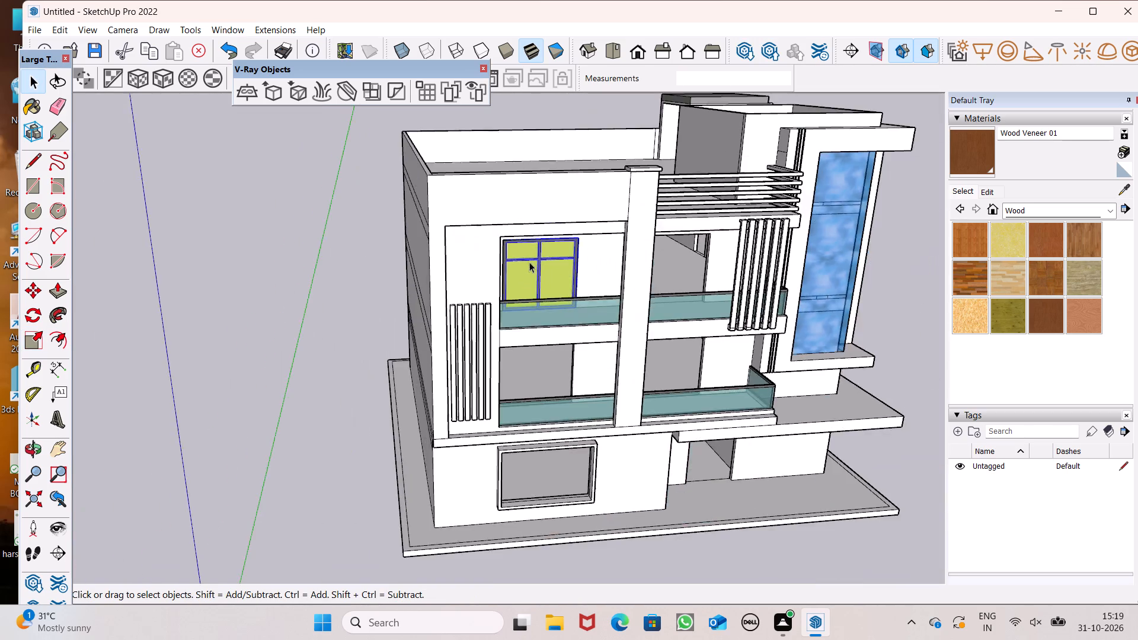
{"action": "scroll", "coordinate": [618, 282], "scroll_direction": "up", "scroll_amount": 1}
{"action": "middle_click_drag", "start_coordinate": [618, 282], "coordinate": [543, 251]}
{"action": "left_click", "coordinate": [292, 189]}
Copy the fitted top-floor window down to the balcony opening on the floor below.
{"action": "scroll", "coordinate": [445, 261], "scroll_direction": "up", "scroll_amount": 1}
{"action": "left_click", "coordinate": [531, 252]}
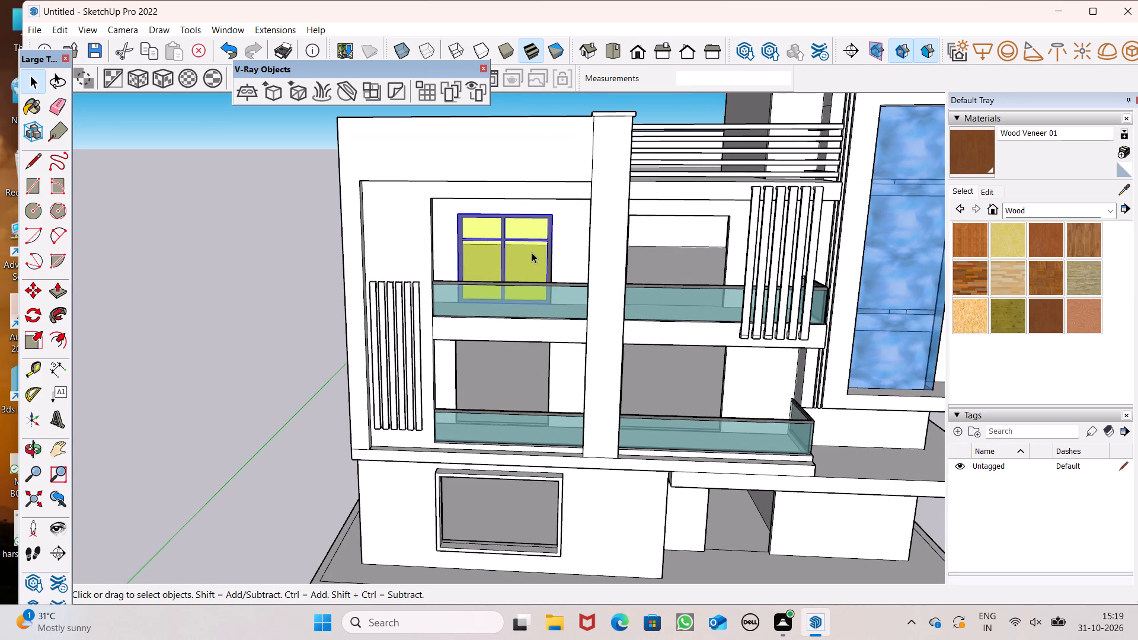
{"action": "key", "text": "m"}
{"action": "key", "text": "Return"}
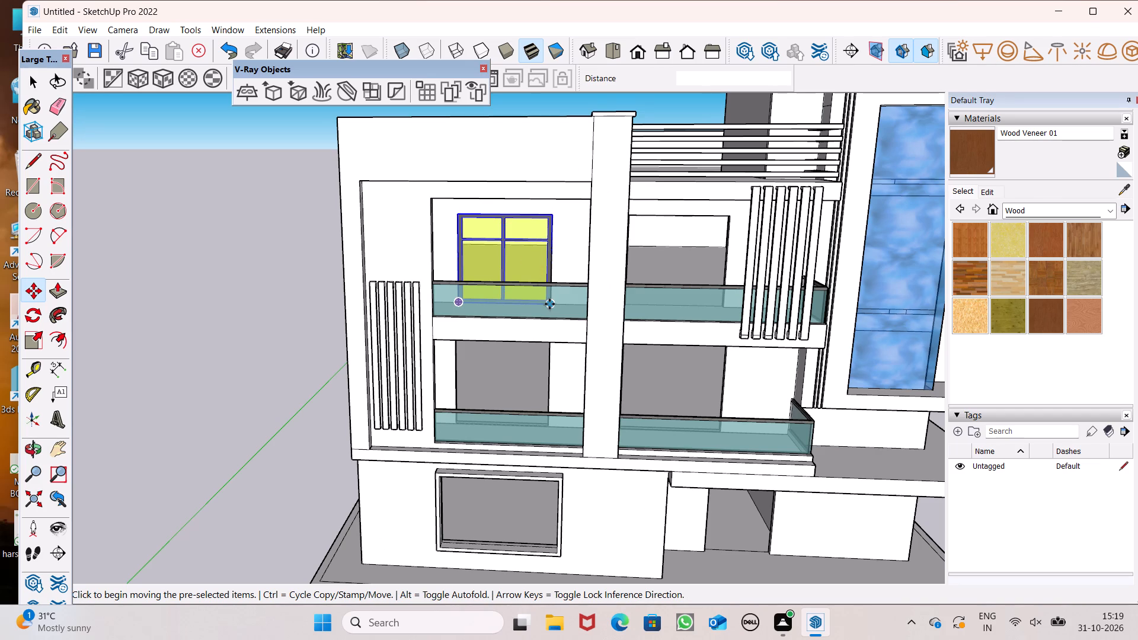
{"action": "left_click_drag", "start_coordinate": [549, 304], "coordinate": [546, 427], "text": "ctrl"}
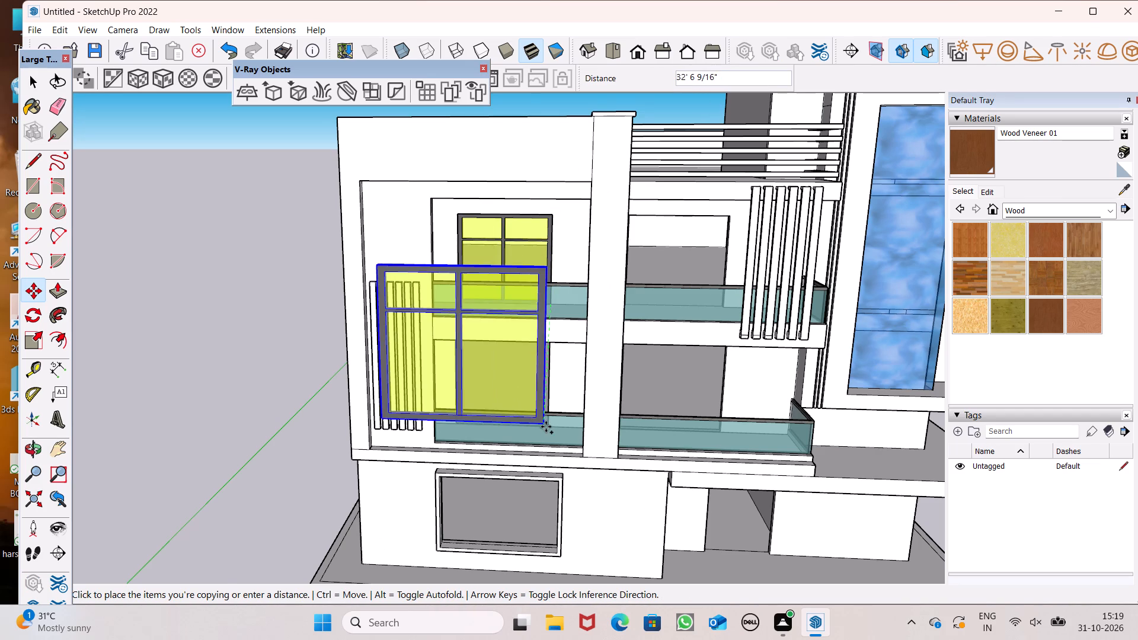
{"action": "left_click_drag", "start_coordinate": [546, 427], "coordinate": [545, 413], "text": "ctrl"}
Align the copied window with the middle-floor opening's side and lower it about 1' 7 9/16" onto the opening's lower corner.
{"action": "scroll", "coordinate": [545, 385], "scroll_direction": "up", "scroll_amount": 8}
{"action": "middle_click_drag", "start_coordinate": [552, 470], "coordinate": [536, 510]}
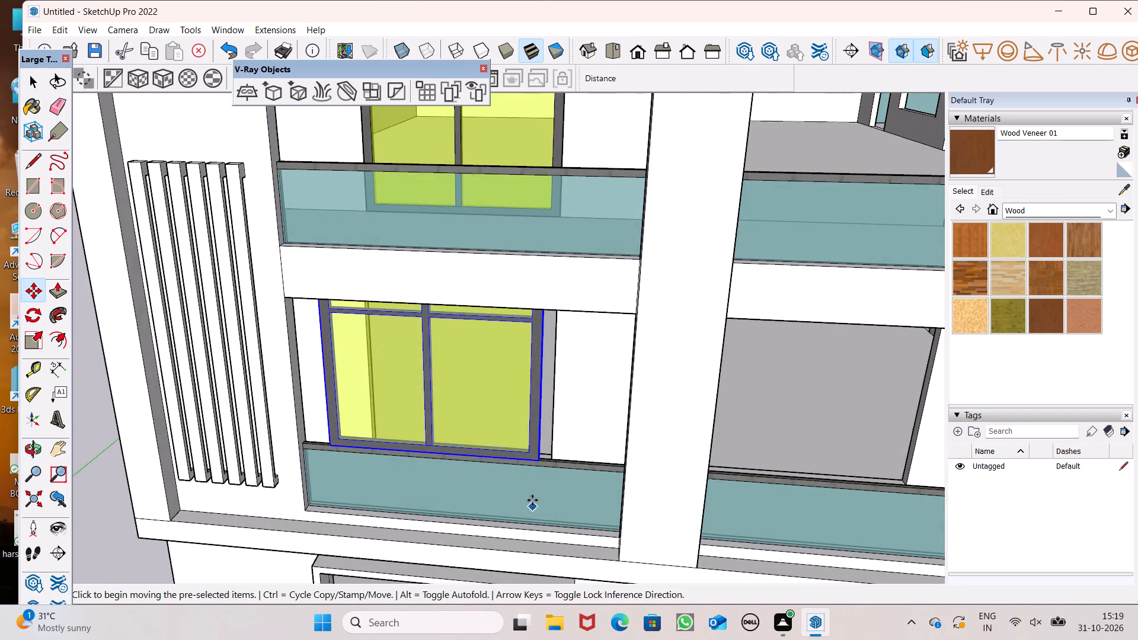
{"action": "scroll", "coordinate": [534, 461], "scroll_direction": "up", "scroll_amount": 7}
{"action": "left_click_drag", "start_coordinate": [545, 465], "coordinate": [566, 407]}
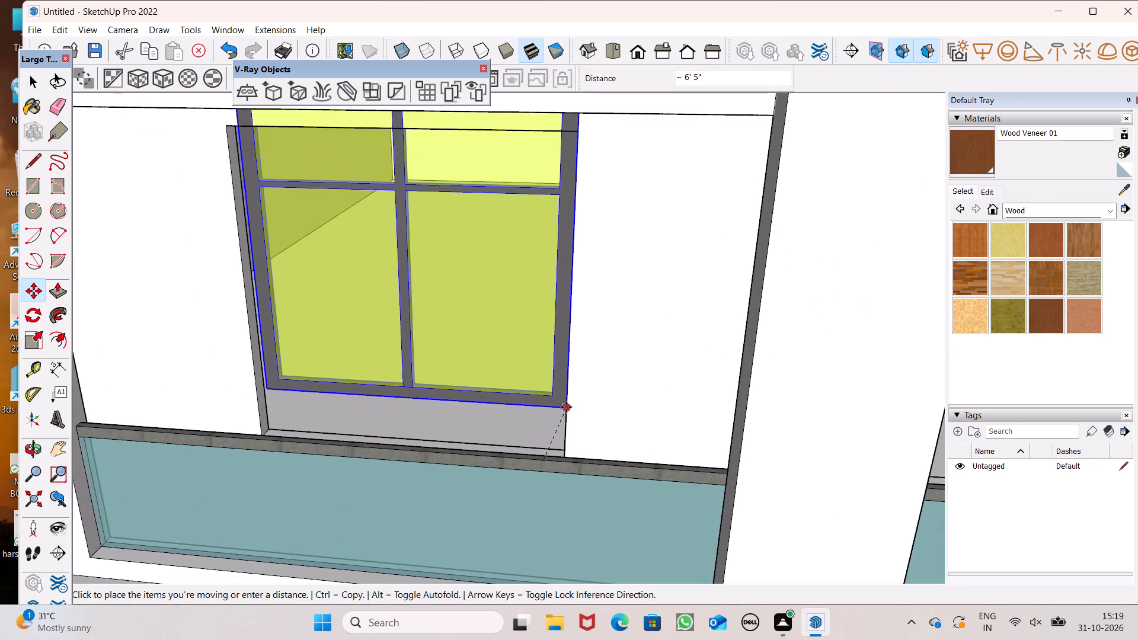
{"action": "left_click_drag", "start_coordinate": [566, 407], "coordinate": [566, 407]}
{"action": "middle_click_drag", "start_coordinate": [584, 439], "coordinate": [572, 489]}
{"action": "scroll", "coordinate": [583, 463], "scroll_direction": "up", "scroll_amount": 7}
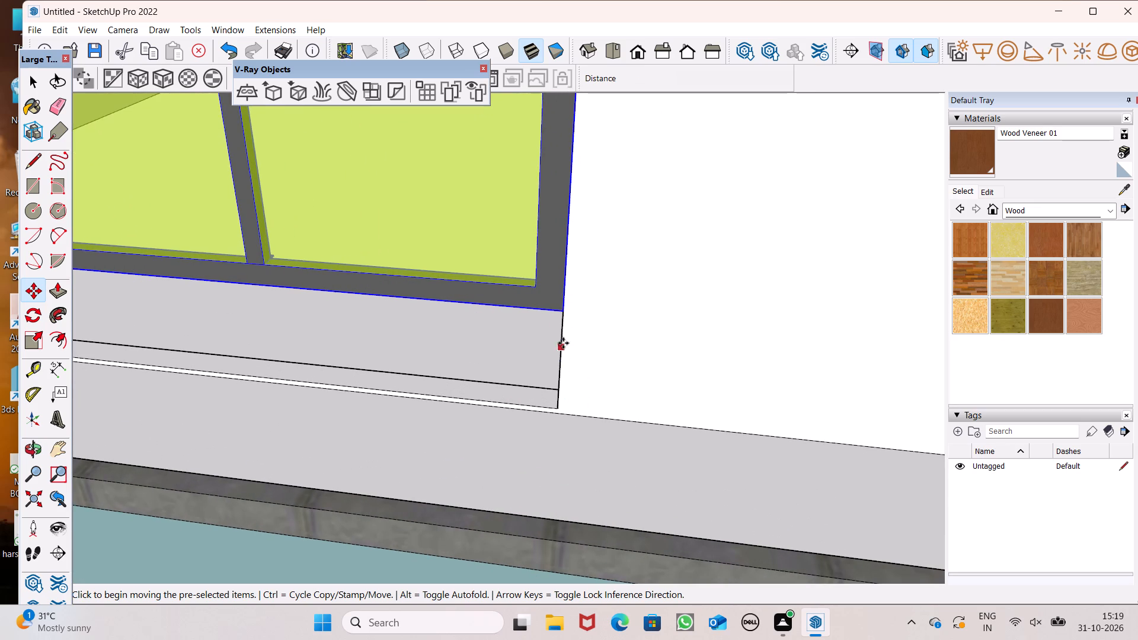
{"action": "left_click_drag", "start_coordinate": [561, 310], "coordinate": [558, 412]}
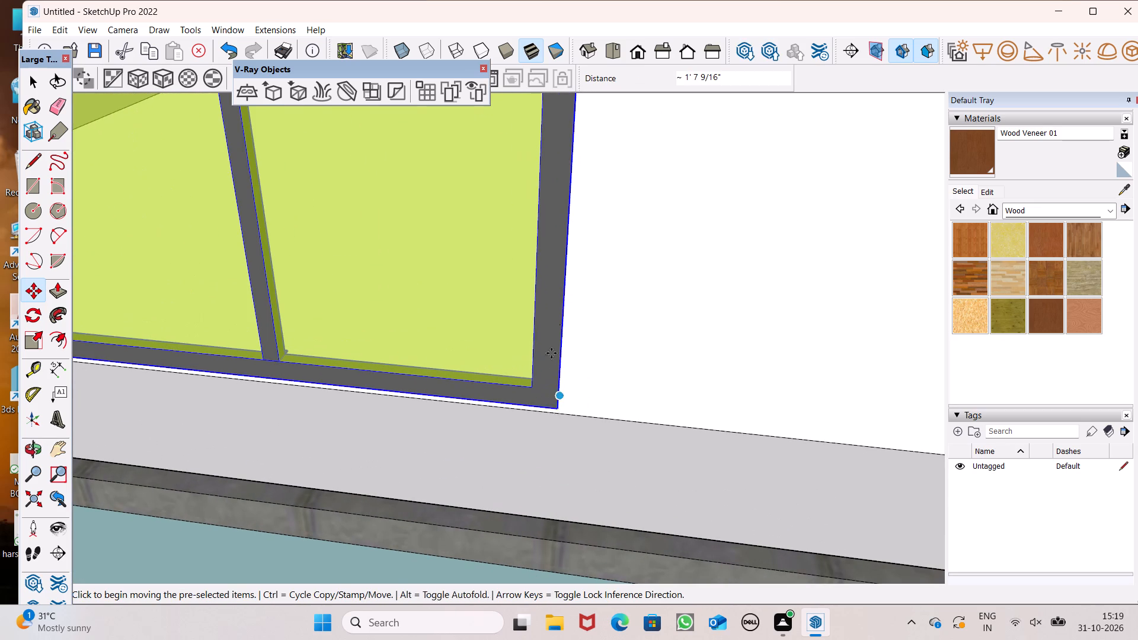
Examine how the copied window fits its middle-floor opening from several angles, and deselect it.
{"action": "scroll", "coordinate": [560, 308], "scroll_direction": "down", "scroll_amount": 7}
{"action": "scroll", "coordinate": [477, 312], "scroll_direction": "down", "scroll_amount": 14}
{"action": "middle_click_drag", "start_coordinate": [539, 286], "coordinate": [536, 269]}
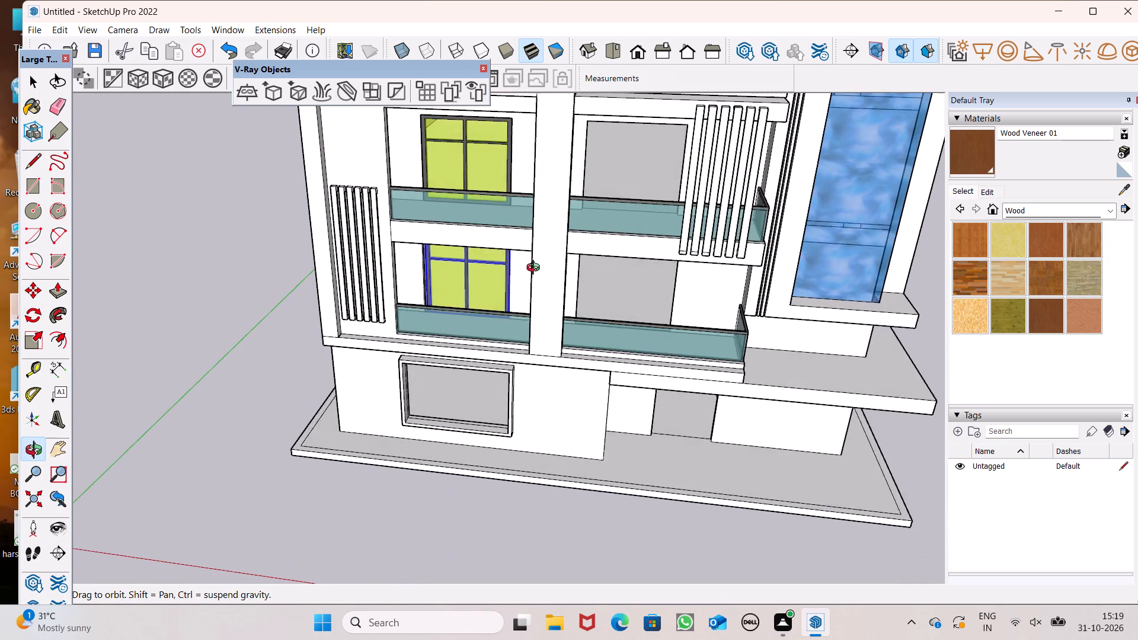
{"action": "middle_click_drag", "start_coordinate": [536, 269], "coordinate": [511, 283]}
{"action": "middle_click_drag", "start_coordinate": [480, 315], "coordinate": [588, 287]}
{"action": "scroll", "coordinate": [520, 297], "scroll_direction": "up", "scroll_amount": 8}
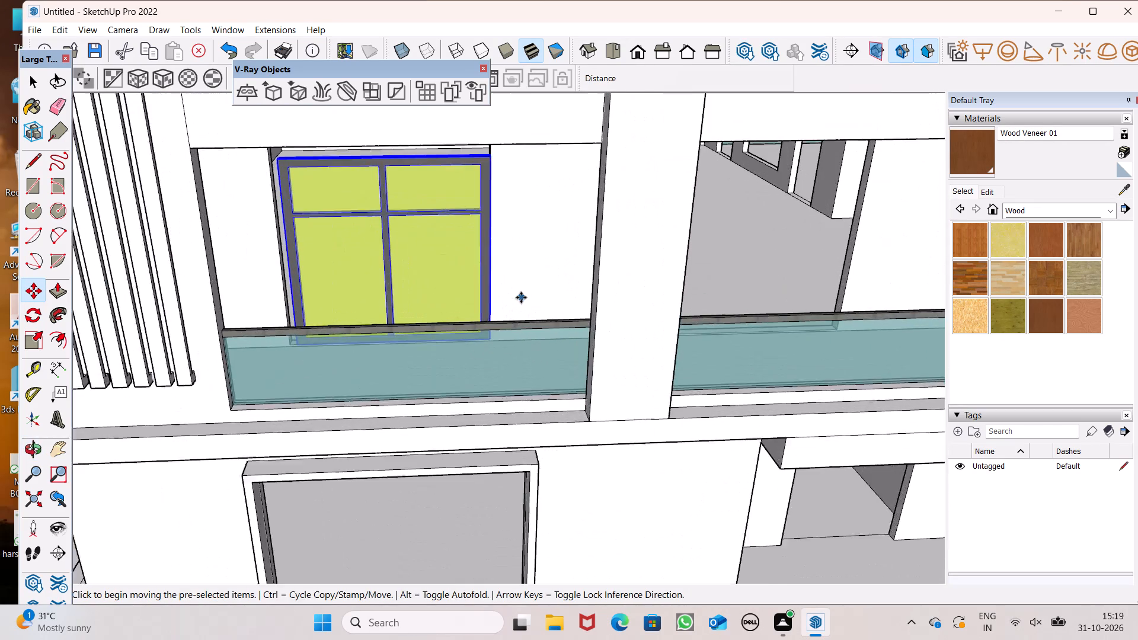
{"action": "scroll", "coordinate": [521, 297], "scroll_direction": "up", "scroll_amount": 1}
{"action": "middle_click_drag", "start_coordinate": [524, 339], "coordinate": [528, 364]}
{"action": "scroll", "coordinate": [528, 364], "scroll_direction": "up", "scroll_amount": 1}
{"action": "scroll", "coordinate": [526, 209], "scroll_direction": "down", "scroll_amount": 6}
{"action": "middle_click_drag", "start_coordinate": [525, 228], "coordinate": [530, 166]}
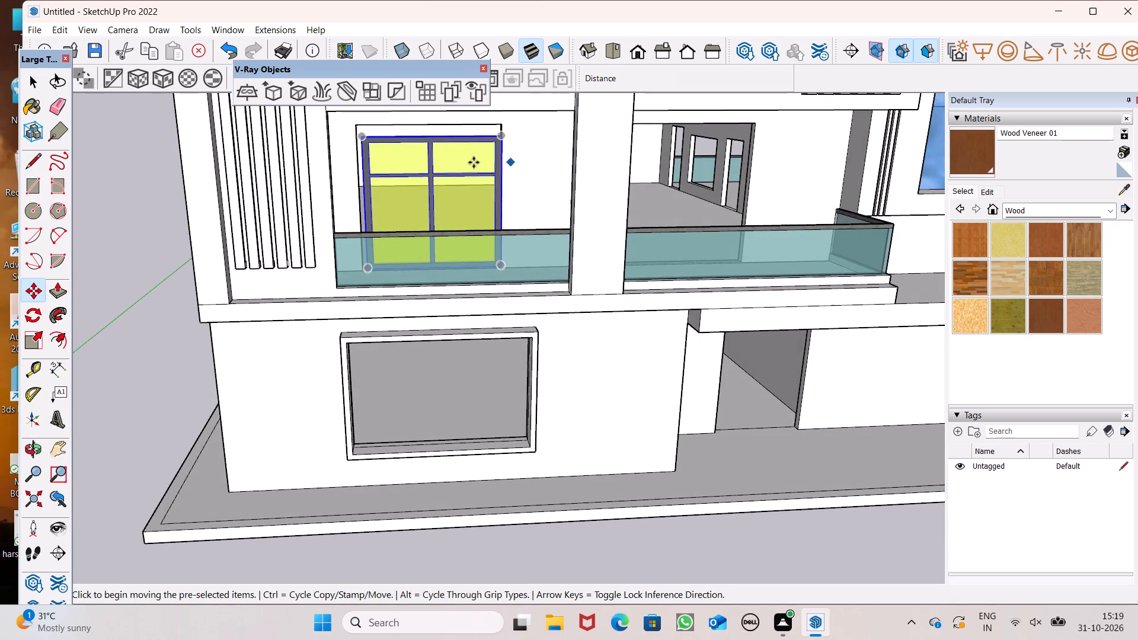
{"action": "scroll", "coordinate": [446, 166], "scroll_direction": "down", "scroll_amount": 14}
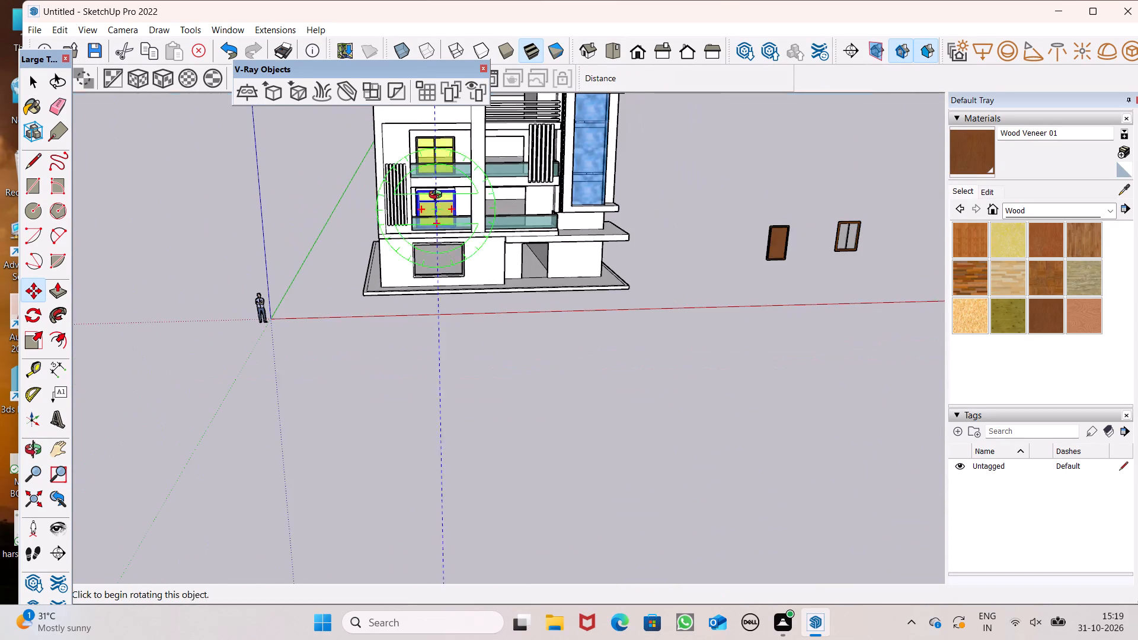
{"action": "middle_click_drag", "start_coordinate": [438, 196], "coordinate": [443, 153]}
{"action": "key", "text": "space"}
{"action": "left_click", "coordinate": [313, 155]}
Push/Pull the underside of the middle-floor opening's head down about 8 5/8" to the top of the window frame.
{"action": "scroll", "coordinate": [427, 164], "scroll_direction": "up", "scroll_amount": 8}
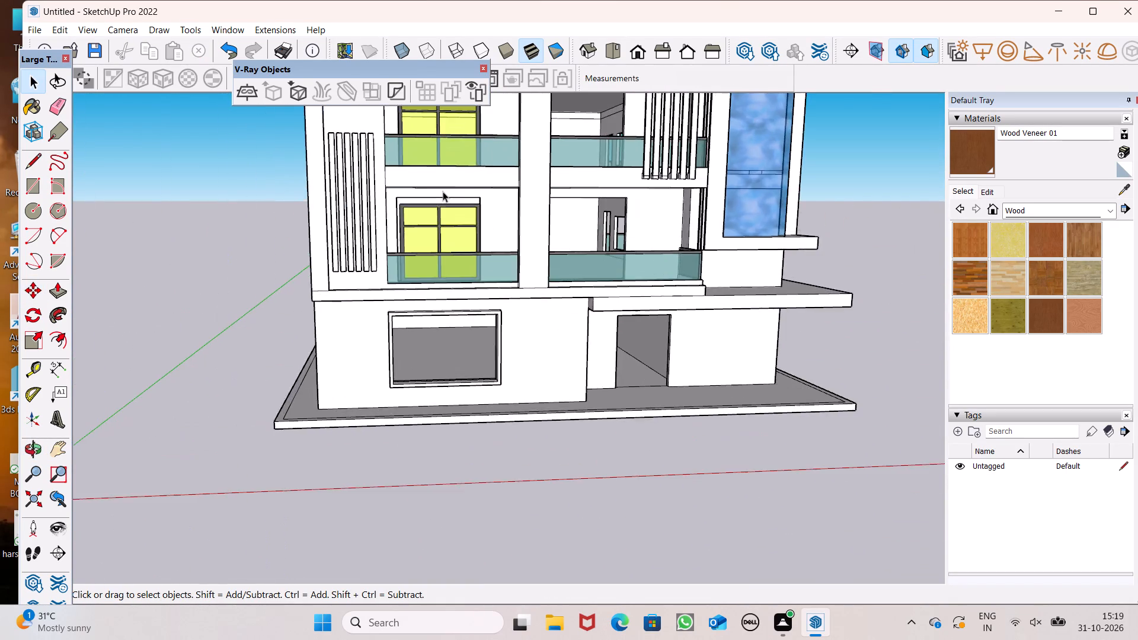
{"action": "scroll", "coordinate": [443, 191], "scroll_direction": "up", "scroll_amount": 6}
{"action": "middle_click_drag", "start_coordinate": [452, 200], "coordinate": [454, 158]}
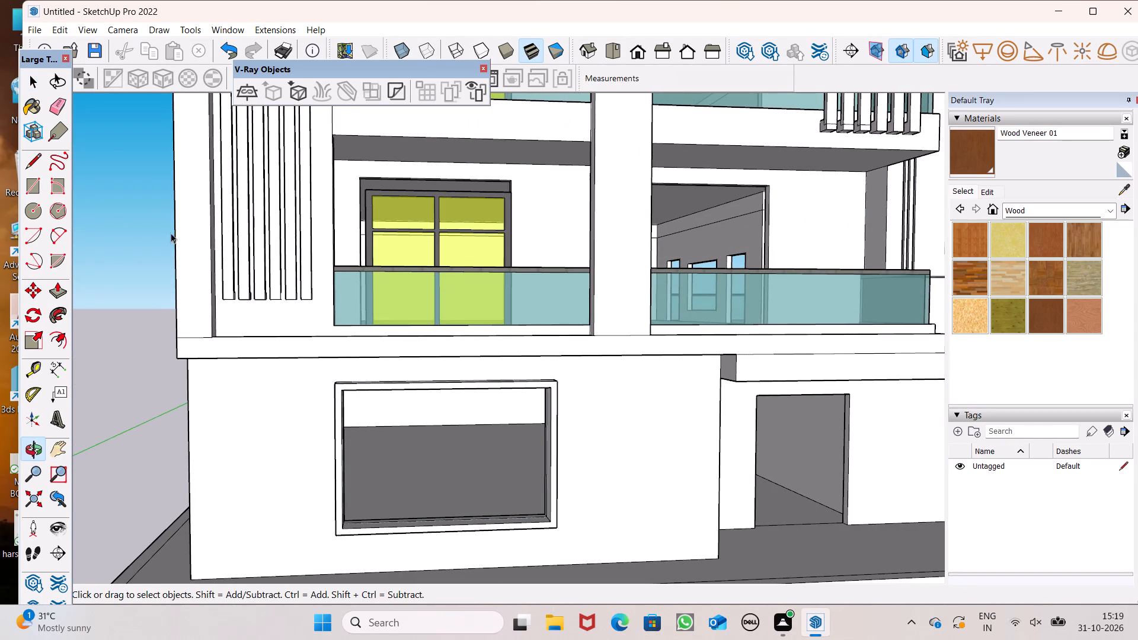
{"action": "left_click_drag", "start_coordinate": [52, 286], "coordinate": [59, 283]}
{"action": "scroll", "coordinate": [392, 184], "scroll_direction": "up", "scroll_amount": 7}
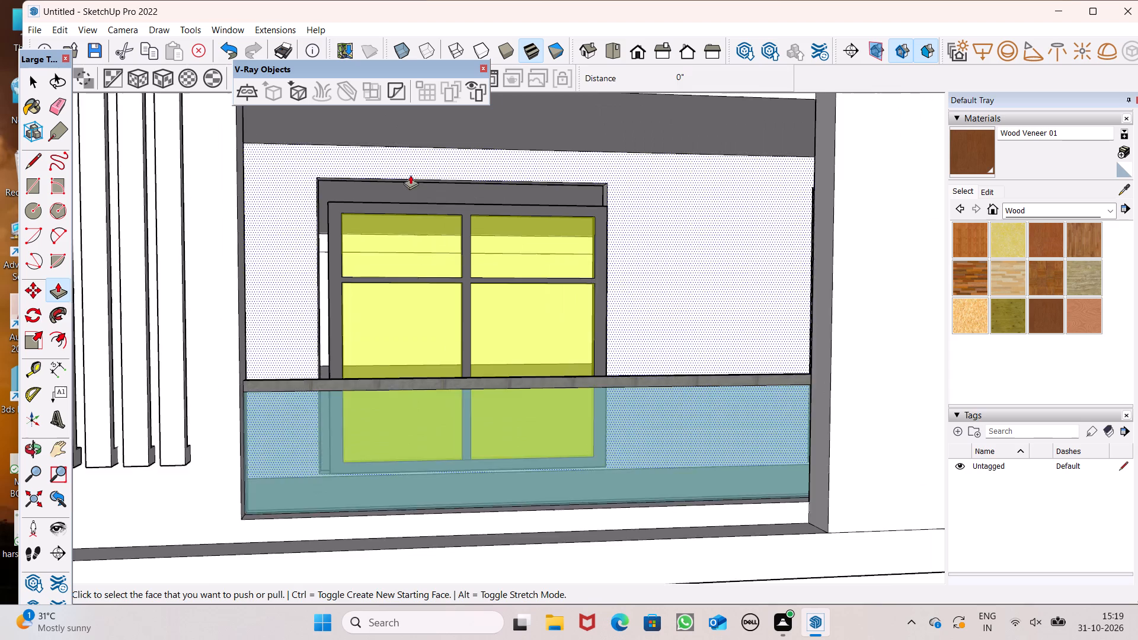
{"action": "middle_click_drag", "start_coordinate": [415, 183], "coordinate": [418, 165]}
{"action": "scroll", "coordinate": [411, 206], "scroll_direction": "up", "scroll_amount": 6}
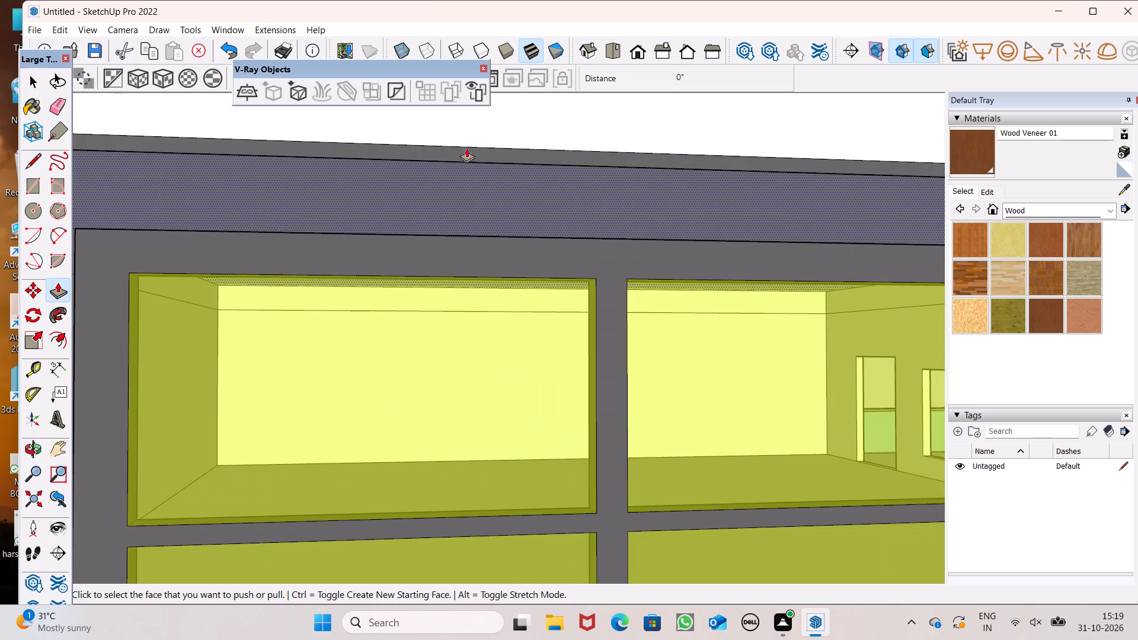
{"action": "left_click_drag", "start_coordinate": [465, 136], "coordinate": [455, 251]}
{"action": "scroll", "coordinate": [458, 187], "scroll_direction": "down", "scroll_amount": 3}
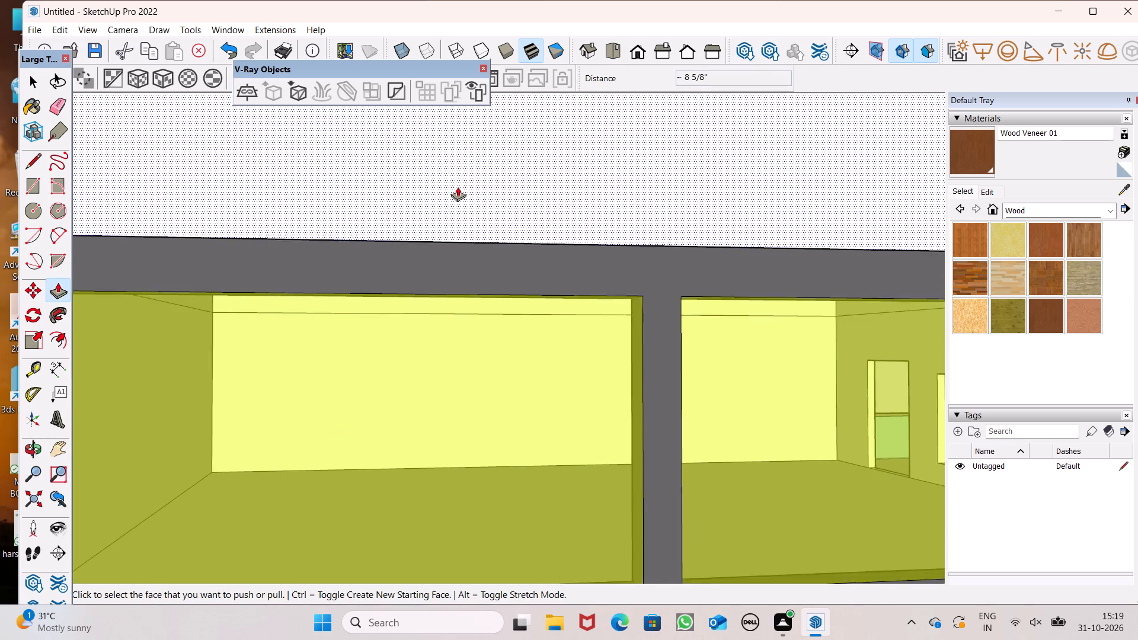
{"action": "scroll", "coordinate": [458, 187], "scroll_direction": "down", "scroll_amount": 9}
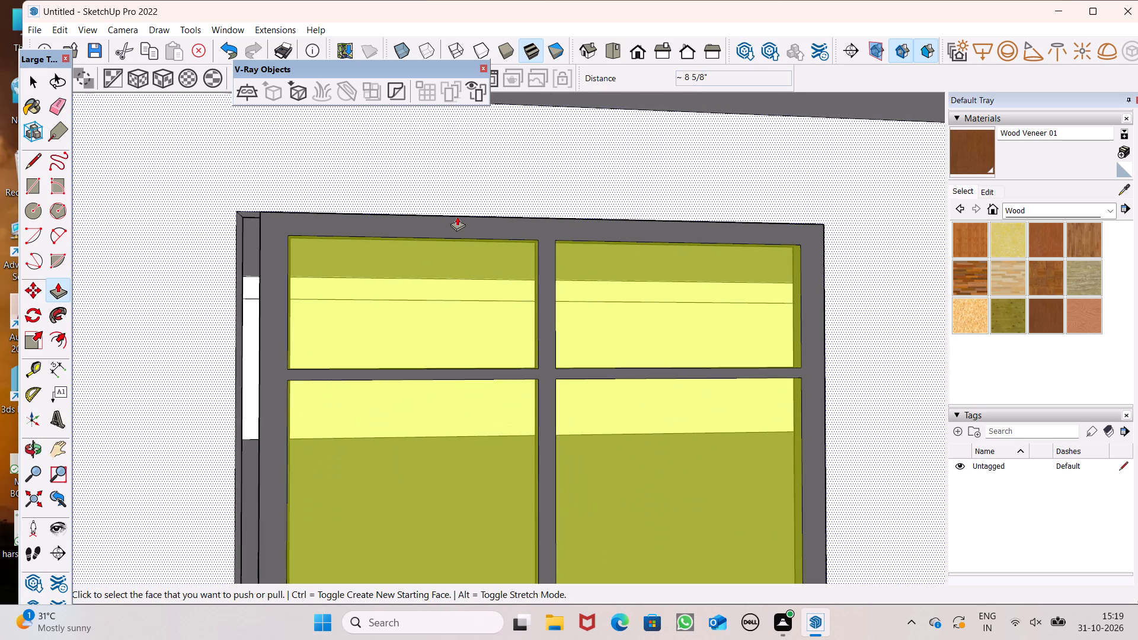
Push/Pull the side reveal of the middle-floor balcony opening inward to meet the edge of the fitted window frame.
{"action": "scroll", "coordinate": [481, 185], "scroll_direction": "down", "scroll_amount": 4}
{"action": "middle_click_drag", "start_coordinate": [547, 241], "coordinate": [527, 293]}
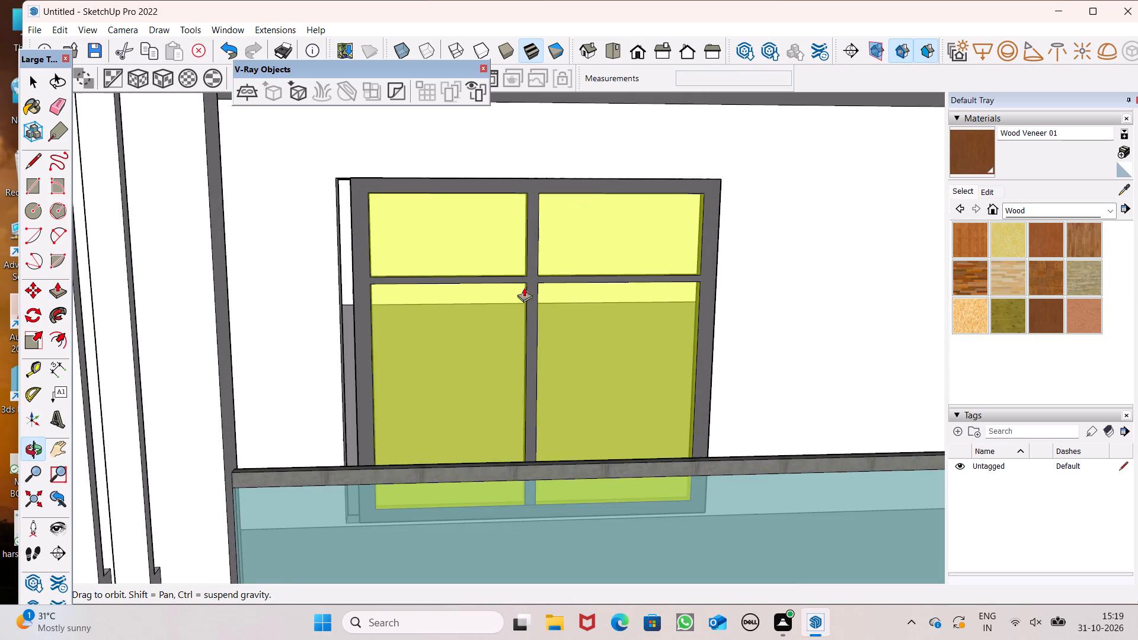
{"action": "scroll", "coordinate": [543, 207], "scroll_direction": "down", "scroll_amount": 3}
{"action": "middle_click_drag", "start_coordinate": [571, 292], "coordinate": [469, 347]}
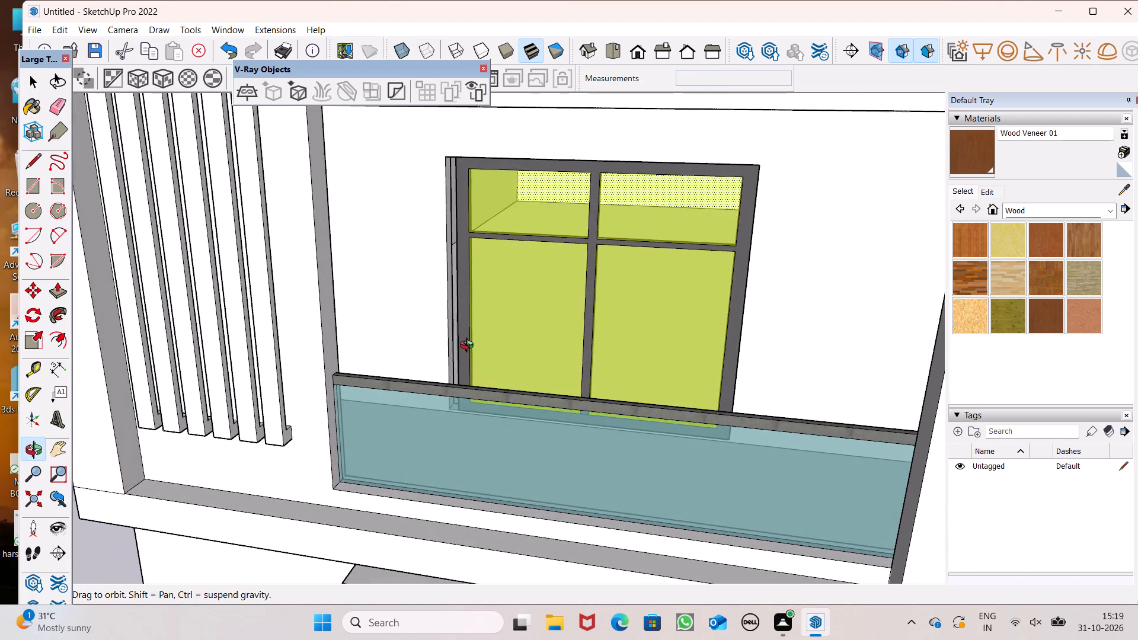
{"action": "middle_click_drag", "start_coordinate": [469, 347], "coordinate": [468, 345]}
{"action": "scroll", "coordinate": [469, 326], "scroll_direction": "up", "scroll_amount": 5}
{"action": "scroll", "coordinate": [469, 324], "scroll_direction": "down", "scroll_amount": 3}
{"action": "middle_click_drag", "start_coordinate": [474, 366], "coordinate": [436, 429]}
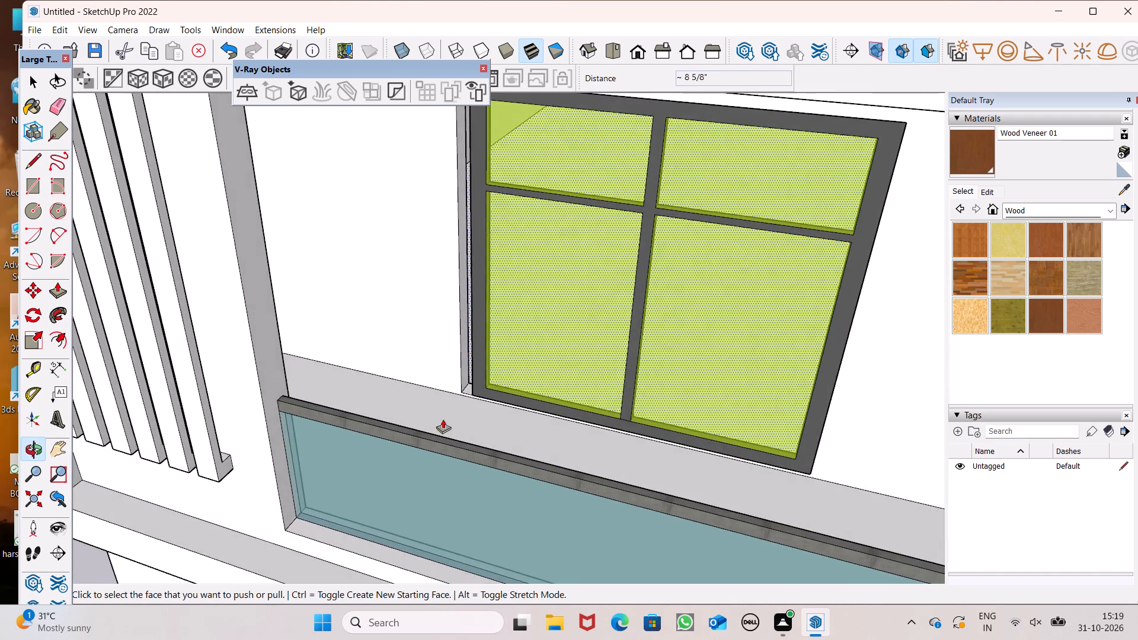
{"action": "scroll", "coordinate": [465, 380], "scroll_direction": "up", "scroll_amount": 5}
{"action": "left_click_drag", "start_coordinate": [468, 378], "coordinate": [473, 389]}
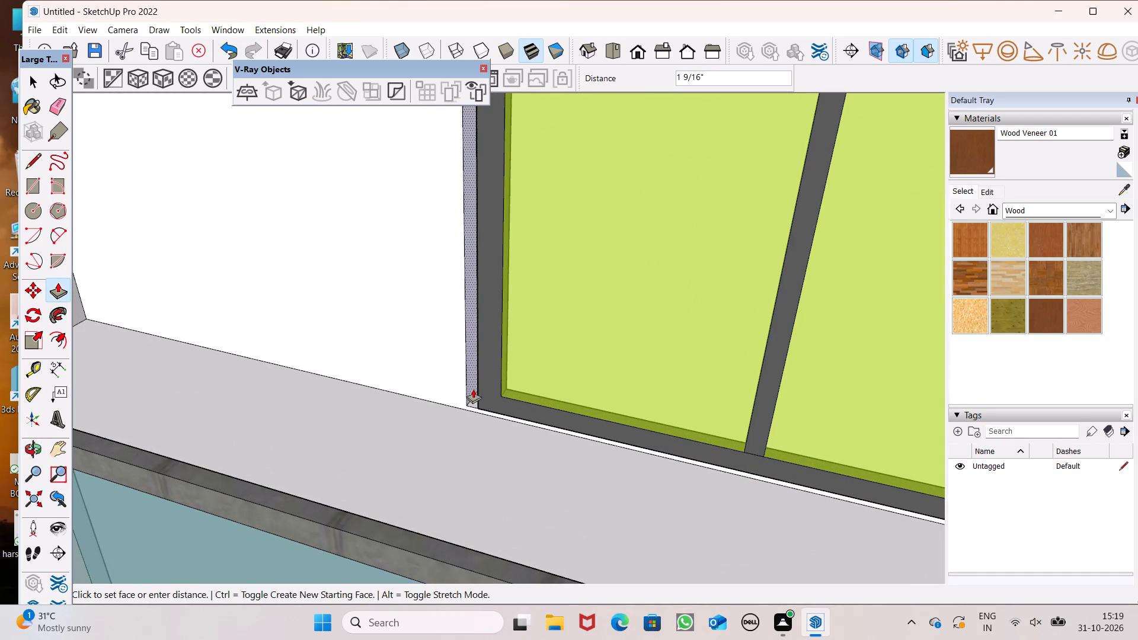
{"action": "left_click_drag", "start_coordinate": [473, 389], "coordinate": [475, 402]}
{"action": "key", "text": "space"}
Copy the fitted middle-floor window about 16' 4" across to the neighbouring balcony opening beyond the column.
{"action": "scroll", "coordinate": [485, 329], "scroll_direction": "down", "scroll_amount": 13}
{"action": "middle_click_drag", "start_coordinate": [525, 334], "coordinate": [608, 292]}
{"action": "scroll", "coordinate": [541, 292], "scroll_direction": "down", "scroll_amount": 6}
{"action": "scroll", "coordinate": [483, 276], "scroll_direction": "down", "scroll_amount": 5}
{"action": "scroll", "coordinate": [651, 328], "scroll_direction": "up", "scroll_amount": 5}
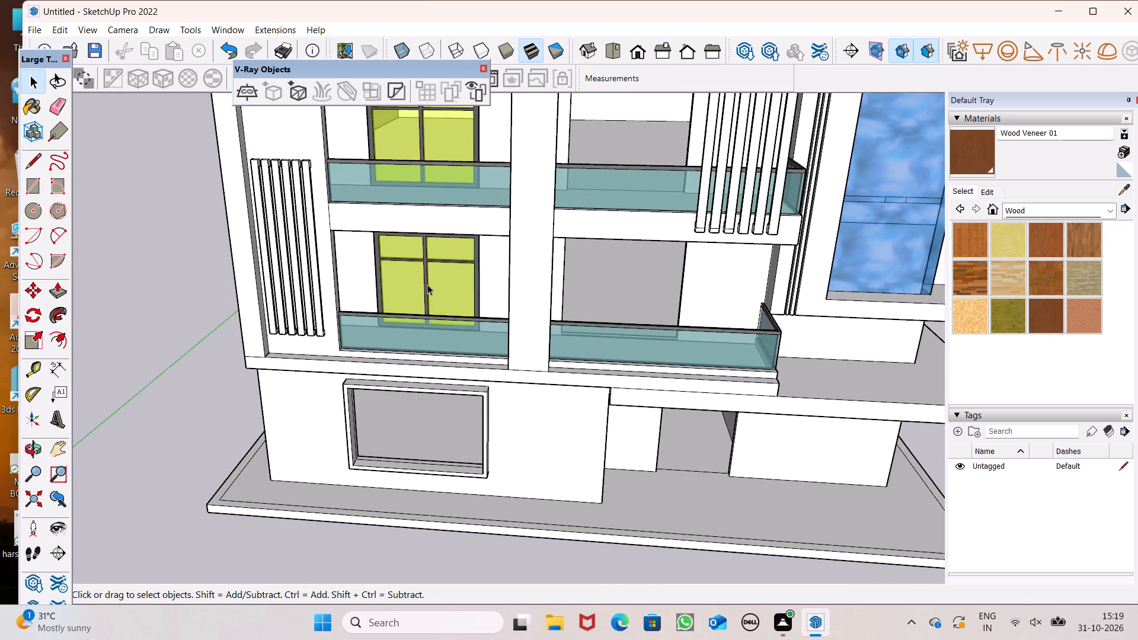
{"action": "left_click", "coordinate": [427, 284]}
{"action": "key", "text": "m"}
{"action": "key", "text": "Return"}
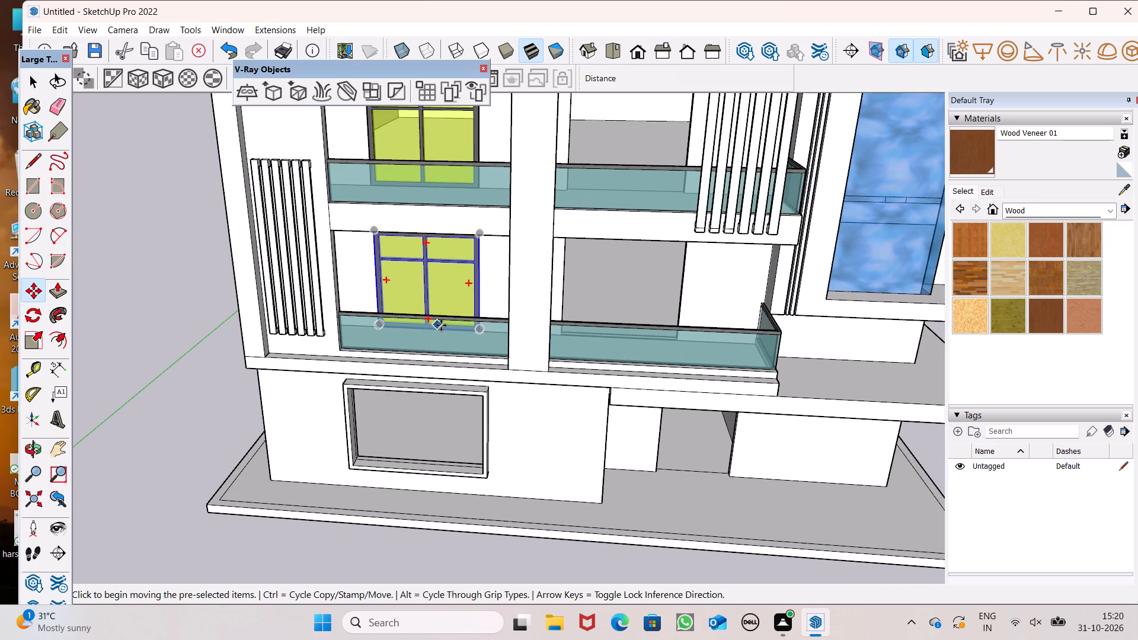
{"action": "left_click_drag", "start_coordinate": [478, 329], "coordinate": [673, 332]}
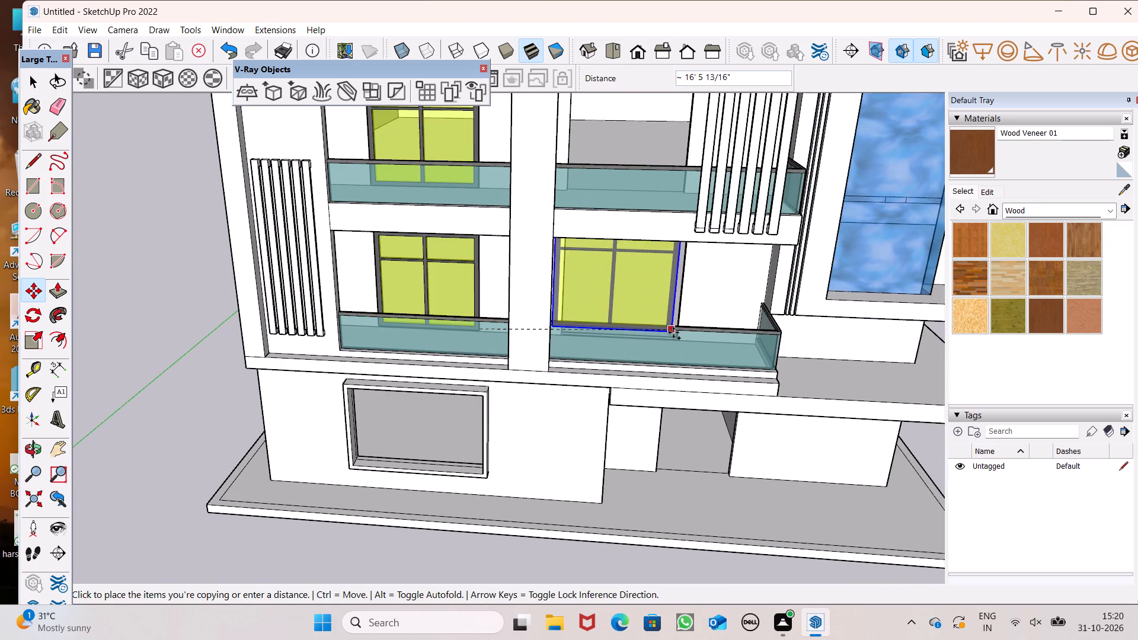
{"action": "left_click_drag", "start_coordinate": [673, 332], "coordinate": [682, 313]}
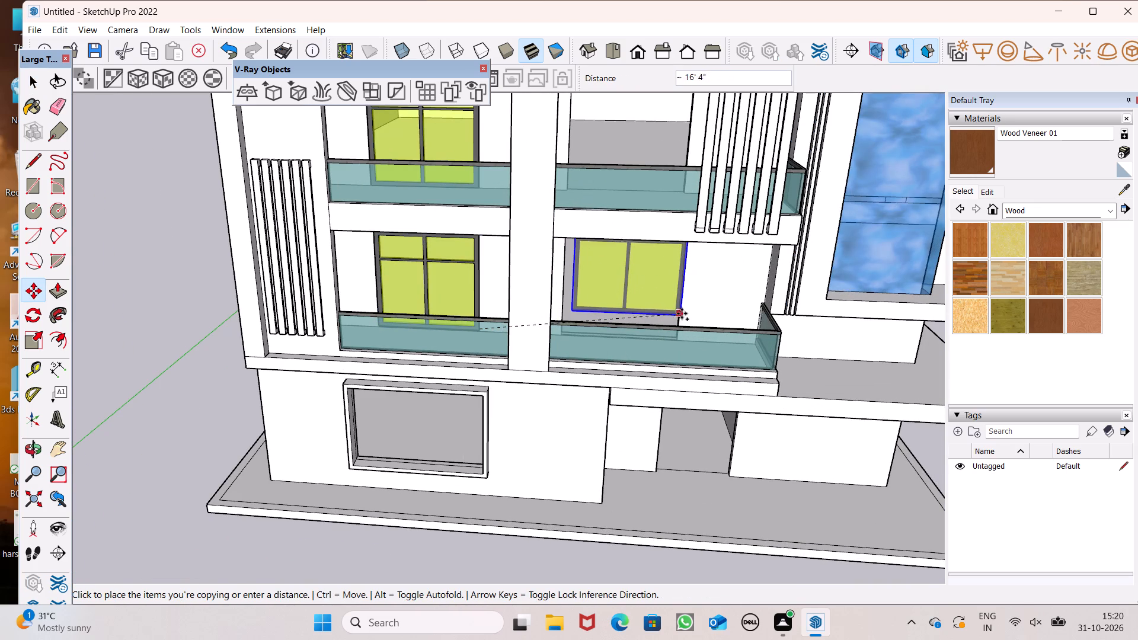
{"action": "left_click_drag", "start_coordinate": [682, 313], "coordinate": [682, 311]}
Move the copied window down by its lower corner onto the lower corner of the neighbouring middle-floor opening.
{"action": "scroll", "coordinate": [682, 332], "scroll_direction": "up", "scroll_amount": 1}
{"action": "middle_click_drag", "start_coordinate": [682, 331], "coordinate": [646, 379]}
{"action": "scroll", "coordinate": [647, 369], "scroll_direction": "up", "scroll_amount": 4}
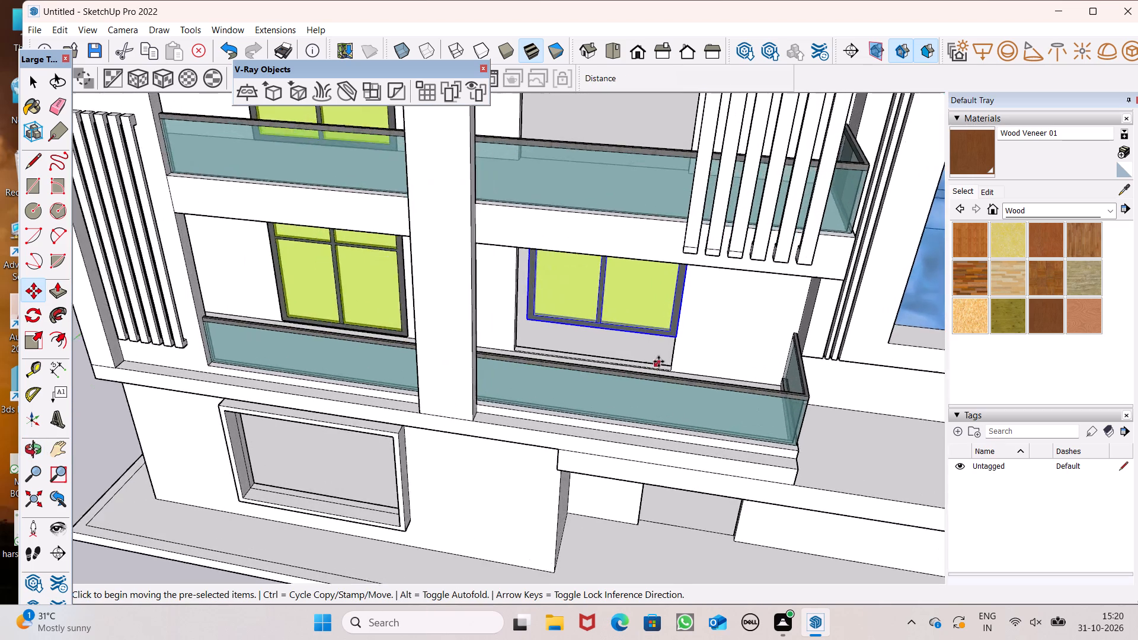
{"action": "scroll", "coordinate": [658, 361], "scroll_direction": "up", "scroll_amount": 4}
{"action": "left_click_drag", "start_coordinate": [693, 325], "coordinate": [679, 369]}
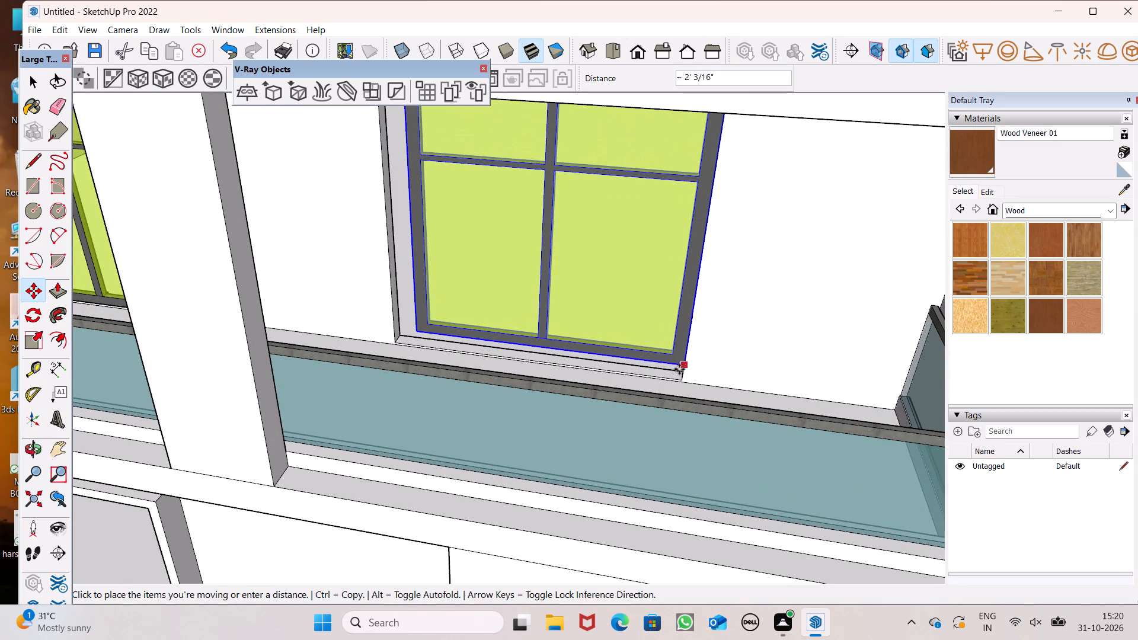
{"action": "left_click_drag", "start_coordinate": [679, 369], "coordinate": [677, 377]}
{"action": "scroll", "coordinate": [616, 321], "scroll_direction": "down", "scroll_amount": 5}
{"action": "scroll", "coordinate": [583, 289], "scroll_direction": "up", "scroll_amount": 1}
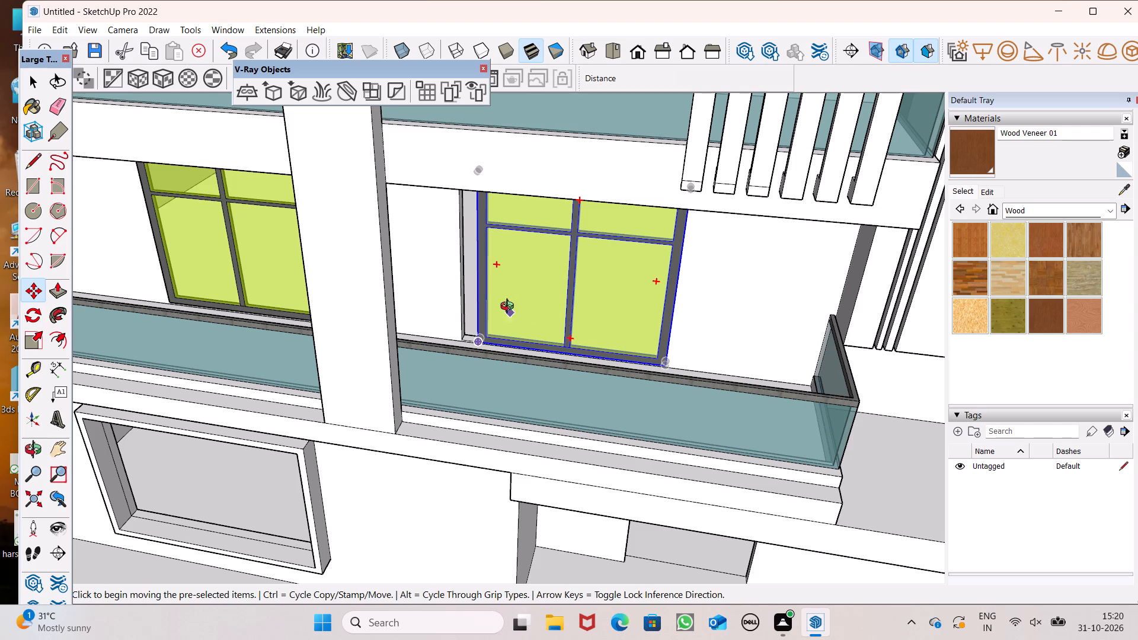
{"action": "middle_click_drag", "start_coordinate": [510, 308], "coordinate": [532, 223]}
{"action": "key", "text": "space"}
Push/Pull the underside of the neighbouring middle-floor opening's head down to the top of the copied window frame.
{"action": "scroll", "coordinate": [533, 219], "scroll_direction": "down", "scroll_amount": 6}
{"action": "scroll", "coordinate": [527, 229], "scroll_direction": "up", "scroll_amount": 7}
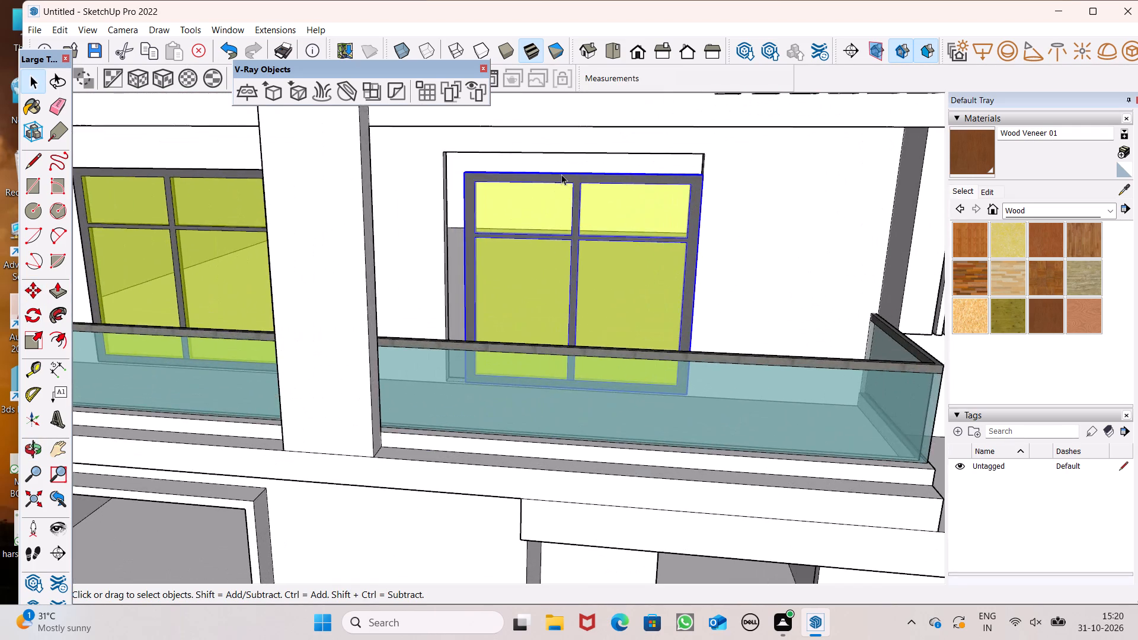
{"action": "scroll", "coordinate": [563, 172], "scroll_direction": "down", "scroll_amount": 4}
{"action": "middle_click_drag", "start_coordinate": [583, 156], "coordinate": [589, 137]}
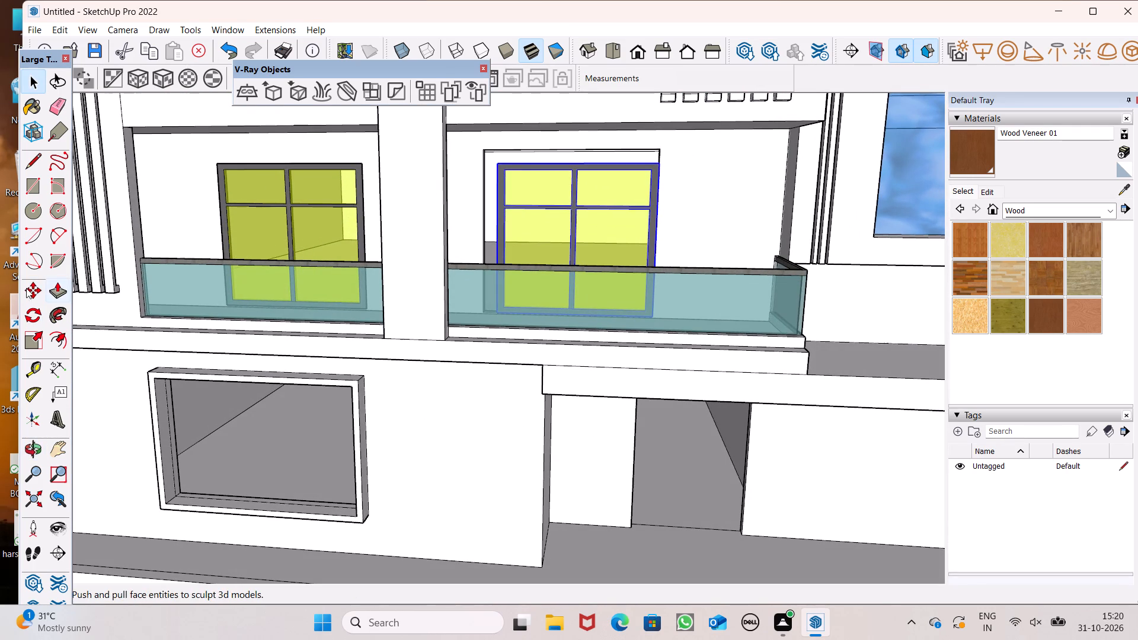
{"action": "left_click_drag", "start_coordinate": [48, 287], "coordinate": [54, 287]}
{"action": "scroll", "coordinate": [487, 143], "scroll_direction": "up", "scroll_amount": 2}
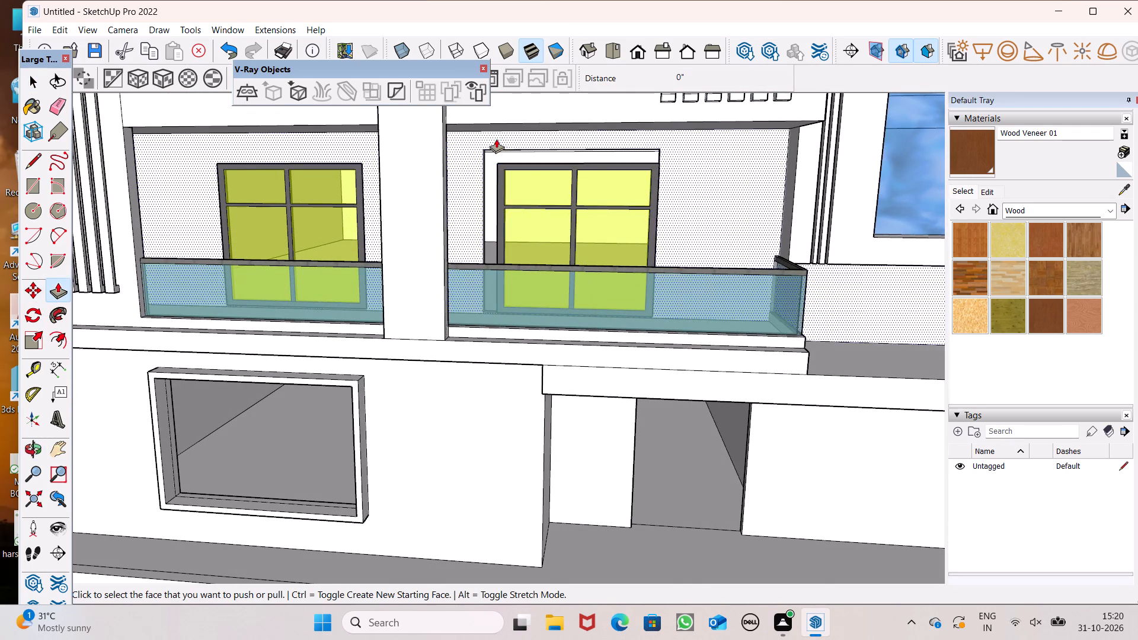
{"action": "scroll", "coordinate": [496, 139], "scroll_direction": "up", "scroll_amount": 6}
{"action": "middle_click_drag", "start_coordinate": [576, 162], "coordinate": [591, 81]}
{"action": "scroll", "coordinate": [591, 81], "scroll_direction": "up", "scroll_amount": 1}
{"action": "scroll", "coordinate": [579, 128], "scroll_direction": "up", "scroll_amount": 4}
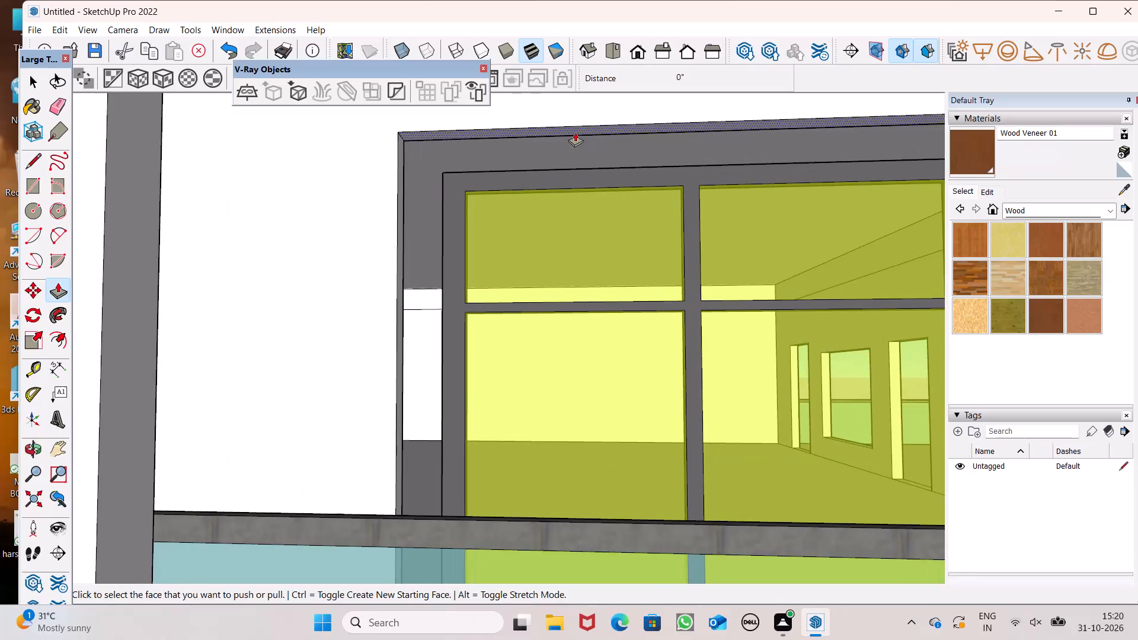
{"action": "left_click_drag", "start_coordinate": [575, 133], "coordinate": [589, 173]}
{"action": "scroll", "coordinate": [581, 133], "scroll_direction": "down", "scroll_amount": 5}
{"action": "middle_click_drag", "start_coordinate": [517, 260], "coordinate": [497, 289]}
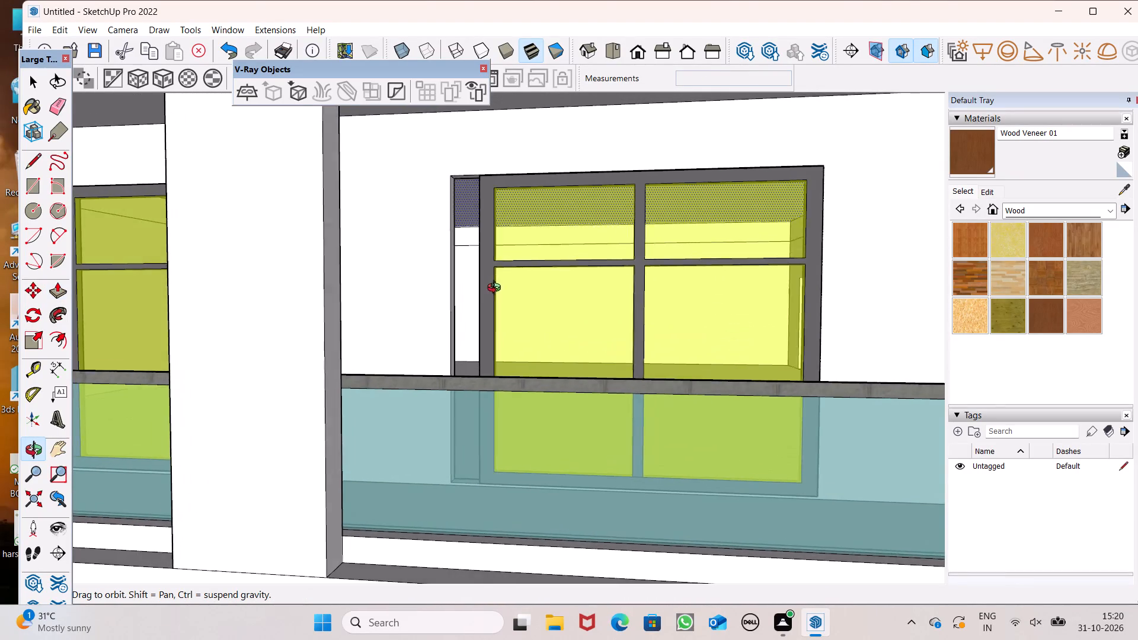
{"action": "middle_click_drag", "start_coordinate": [497, 289], "coordinate": [487, 289]}
{"action": "middle_click_drag", "start_coordinate": [463, 303], "coordinate": [506, 308]}
{"action": "key", "text": "space"}
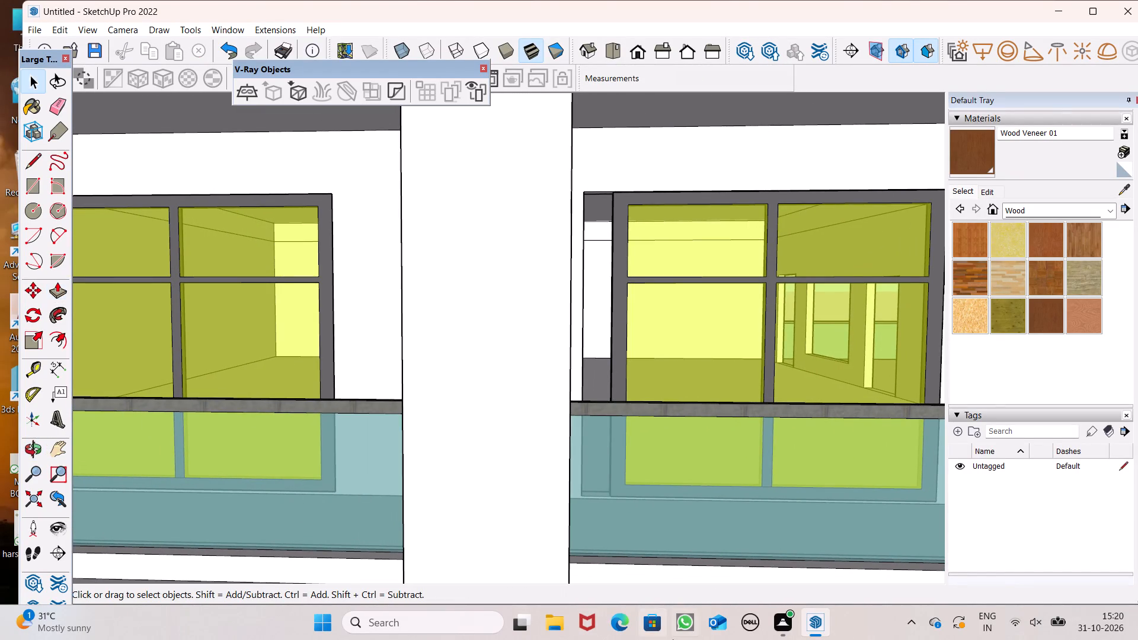
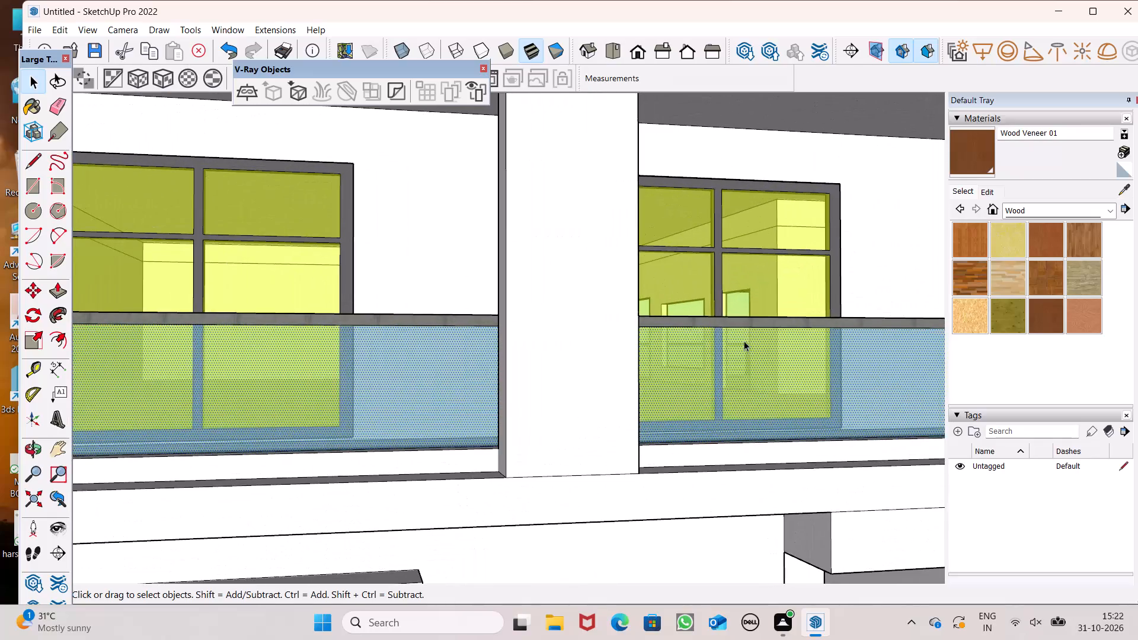
Scale the copied middle-floor window sideways by about 1.09 so its frame meets the opening's side reveal.
{"action": "middle_click_drag", "start_coordinate": [696, 338], "coordinate": [629, 411]}
{"action": "scroll", "coordinate": [696, 338], "scroll_direction": "up", "scroll_amount": 1}
{"action": "scroll", "coordinate": [648, 289], "scroll_direction": "up", "scroll_amount": 7}
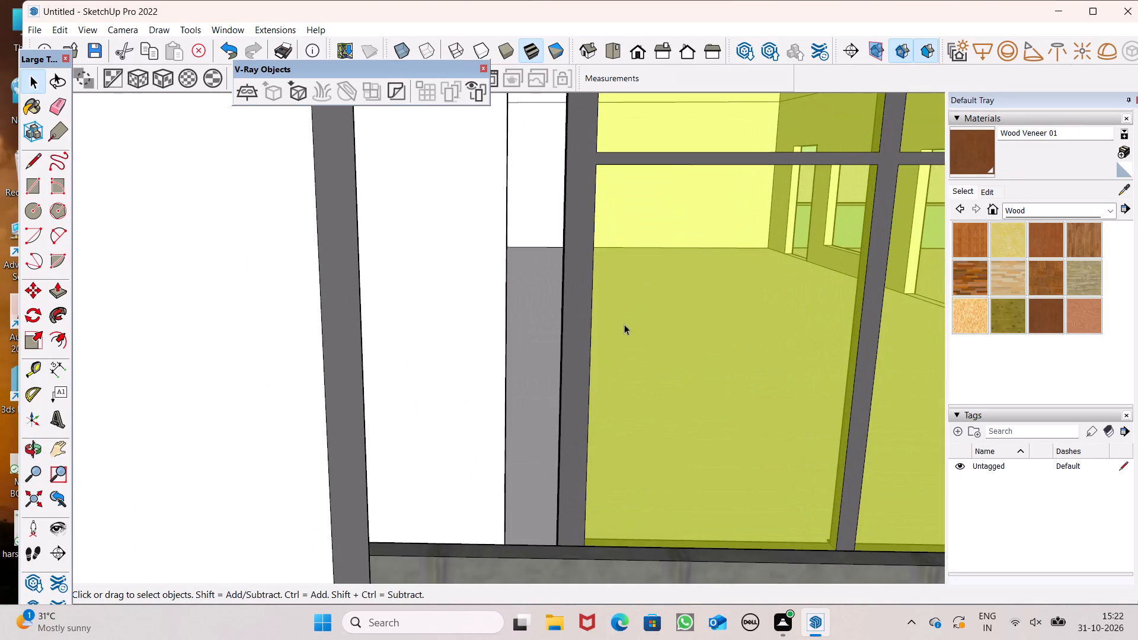
{"action": "left_click", "coordinate": [624, 324]}
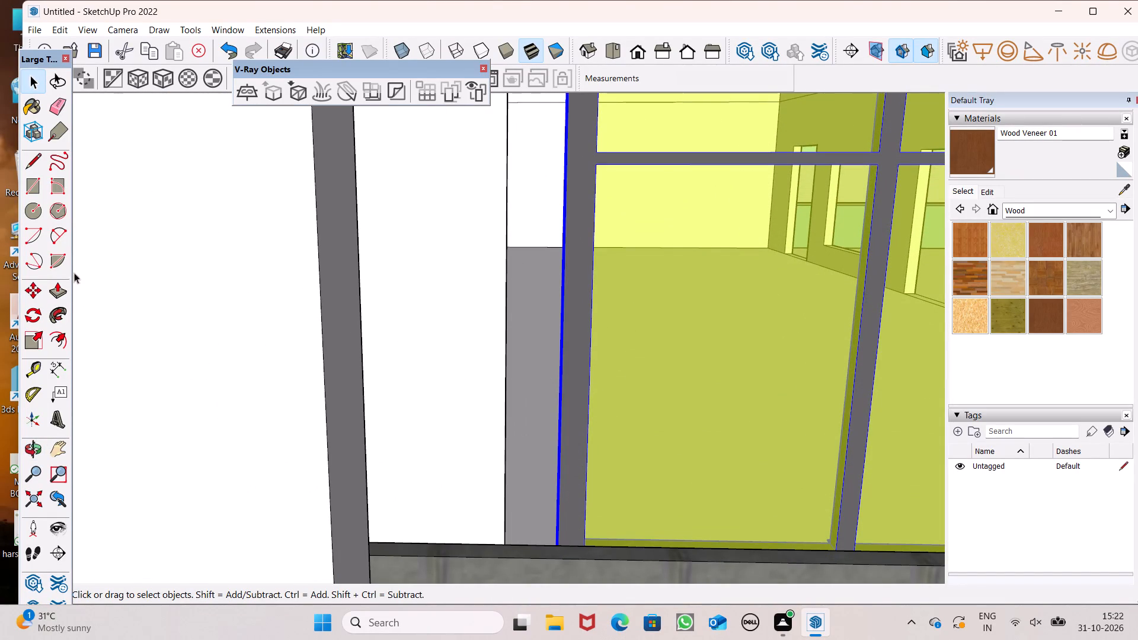
{"action": "left_click", "coordinate": [67, 294]}
{"action": "key", "text": "space"}
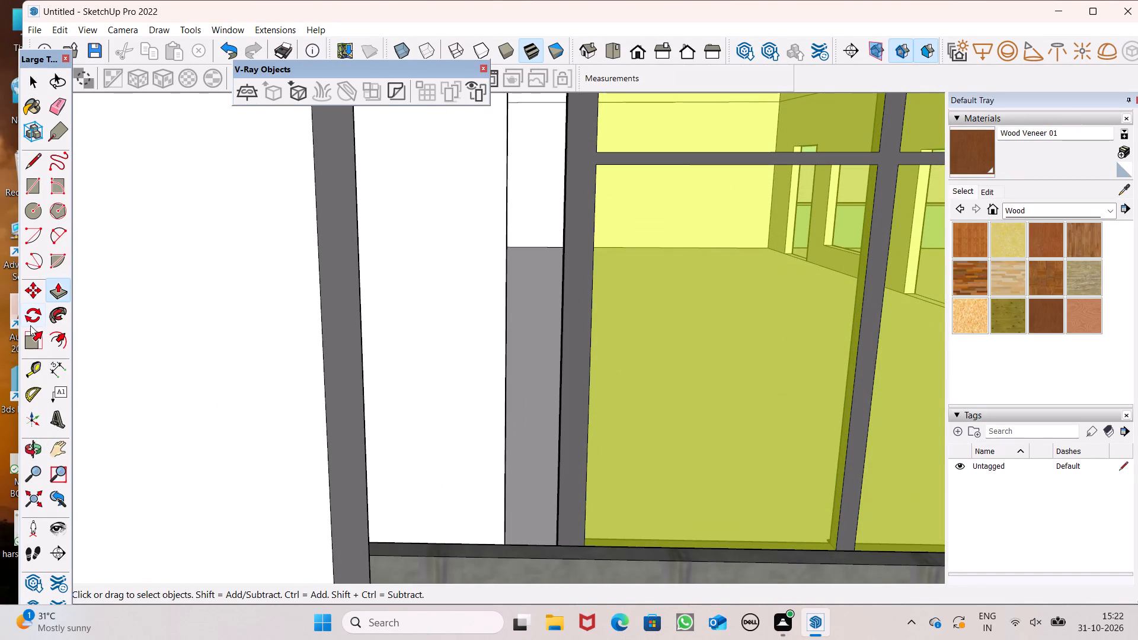
{"action": "left_click", "coordinate": [30, 327]}
{"action": "left_click", "coordinate": [31, 341]}
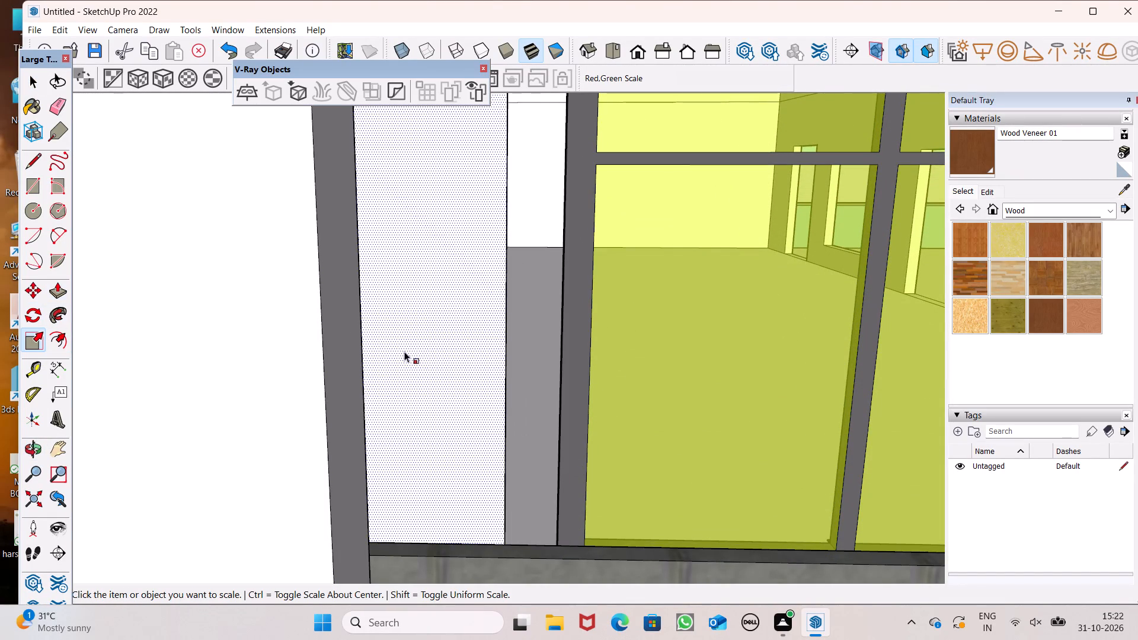
{"action": "left_click", "coordinate": [673, 318]}
{"action": "middle_click_drag", "start_coordinate": [564, 344], "coordinate": [581, 414]}
{"action": "scroll", "coordinate": [549, 317], "scroll_direction": "up", "scroll_amount": 6}
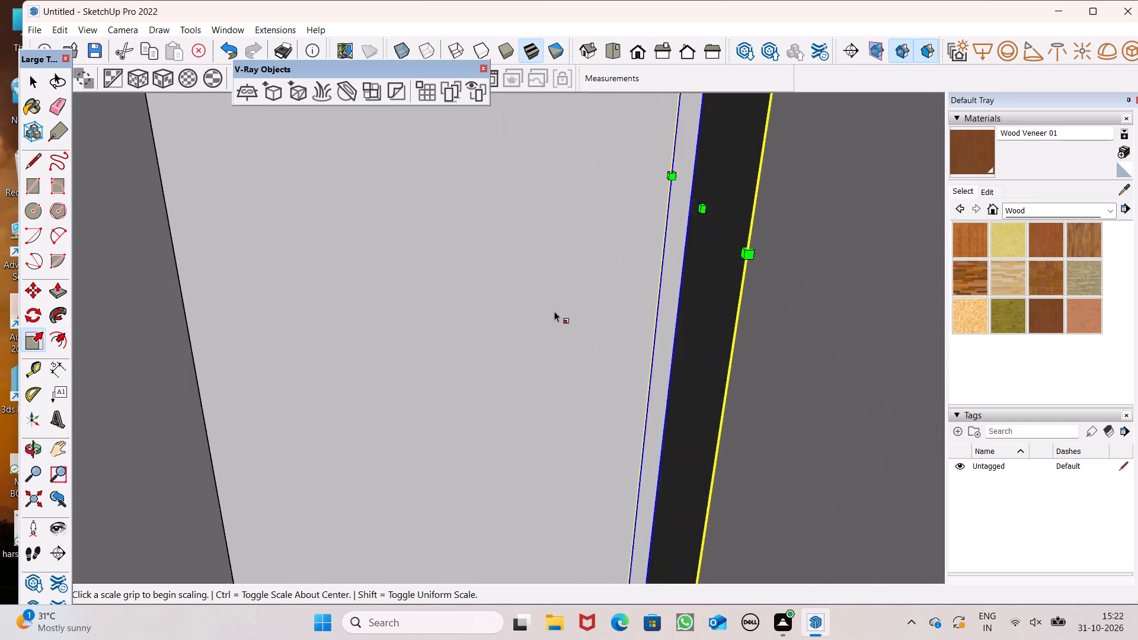
{"action": "scroll", "coordinate": [554, 312], "scroll_direction": "down", "scroll_amount": 2}
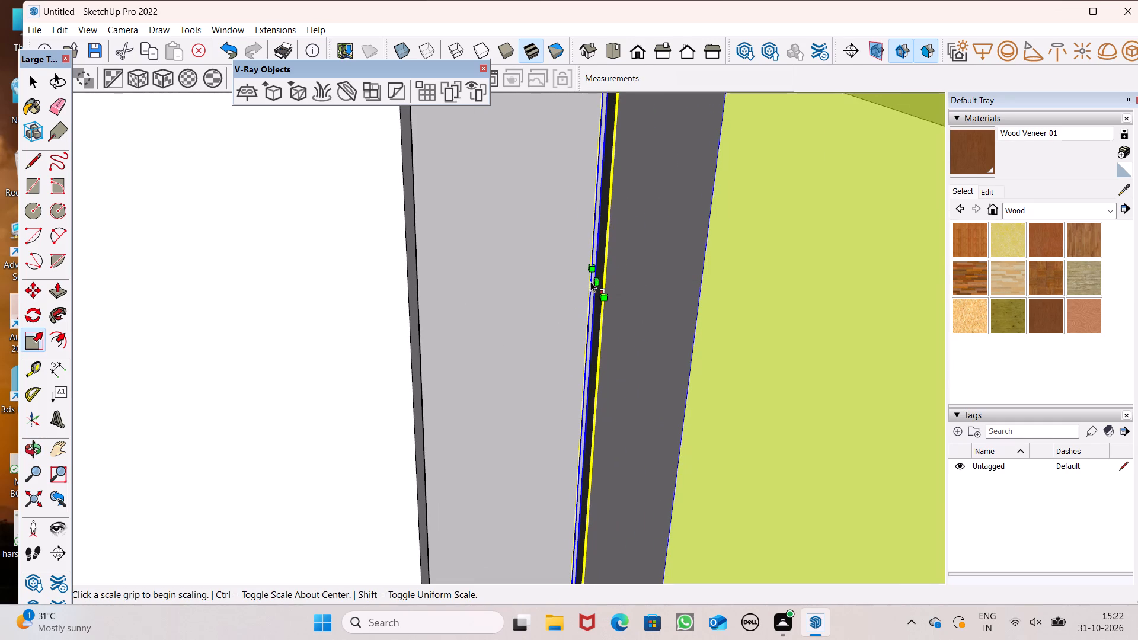
{"action": "left_click_drag", "start_coordinate": [597, 282], "coordinate": [420, 323]}
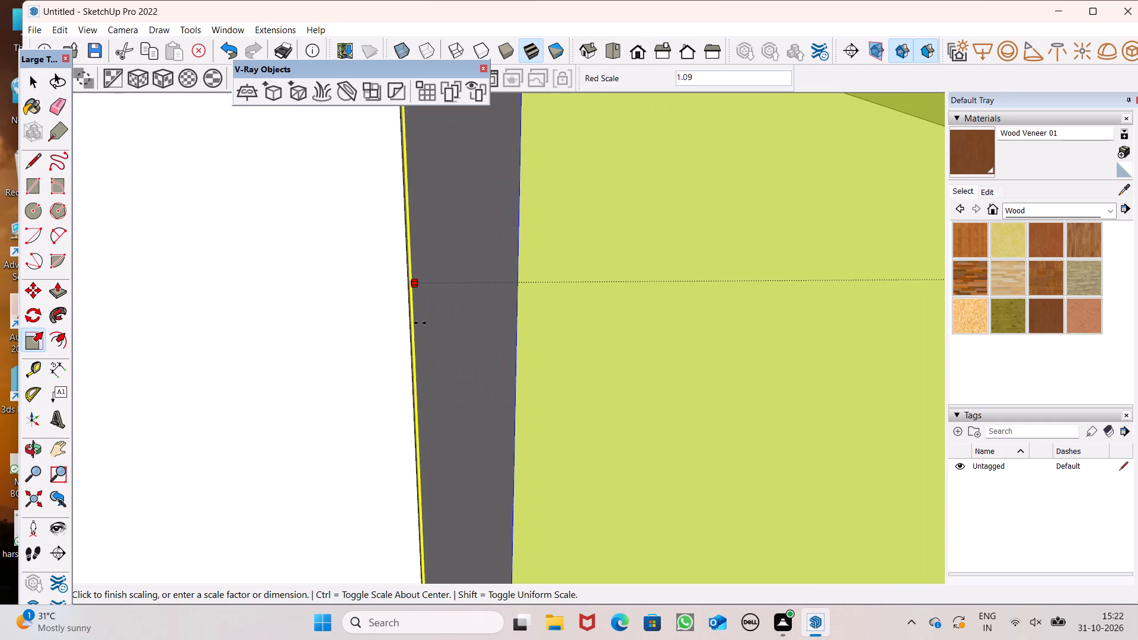
{"action": "left_click_drag", "start_coordinate": [420, 323], "coordinate": [412, 325]}
{"action": "key", "text": "space"}
{"action": "scroll", "coordinate": [425, 273], "scroll_direction": "down", "scroll_amount": 12}
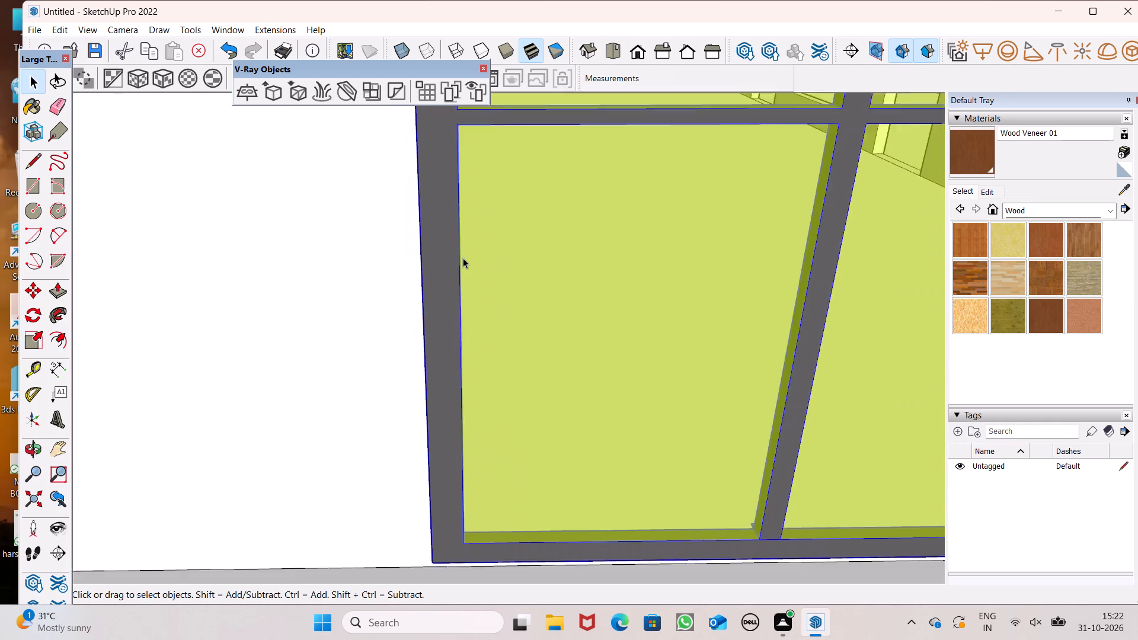
{"action": "scroll", "coordinate": [463, 258], "scroll_direction": "down", "scroll_amount": 18}
{"action": "middle_click_drag", "start_coordinate": [523, 303], "coordinate": [523, 226]}
{"action": "scroll", "coordinate": [525, 226], "scroll_direction": "up", "scroll_amount": 2}
{"action": "scroll", "coordinate": [512, 285], "scroll_direction": "down", "scroll_amount": 8}
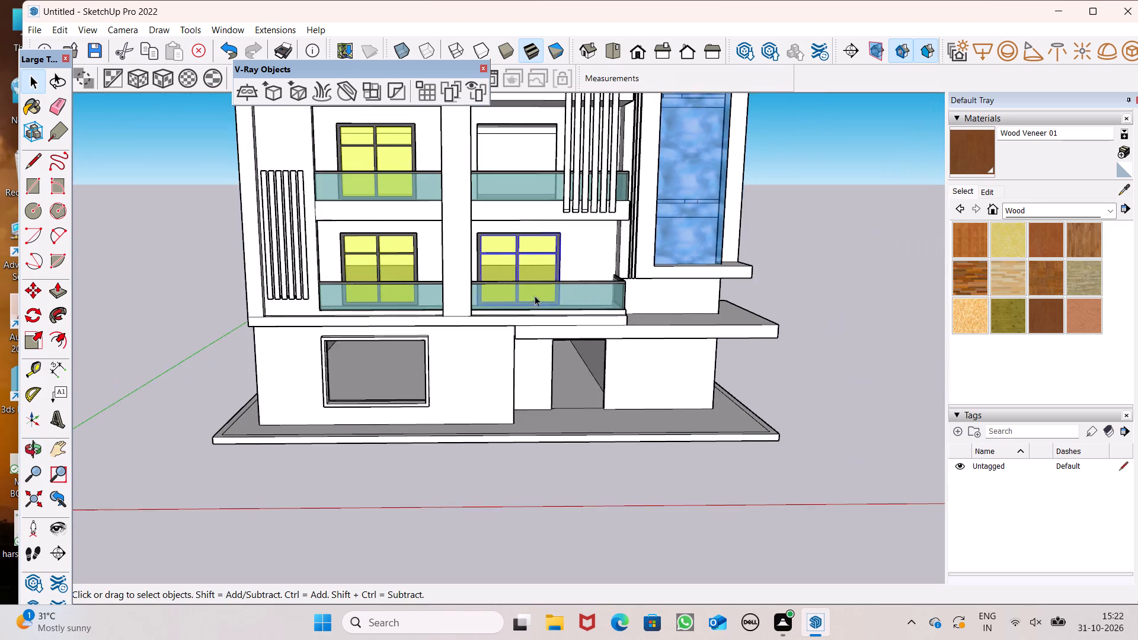
{"action": "scroll", "coordinate": [535, 302], "scroll_direction": "down", "scroll_amount": 5}
{"action": "middle_click_drag", "start_coordinate": [568, 313], "coordinate": [535, 351]}
{"action": "left_click", "coordinate": [865, 259]}
Copy the fitted upper-floor window across to the neighbouring upper-floor balcony opening beyond the column.
{"action": "scroll", "coordinate": [542, 242], "scroll_direction": "up", "scroll_amount": 7}
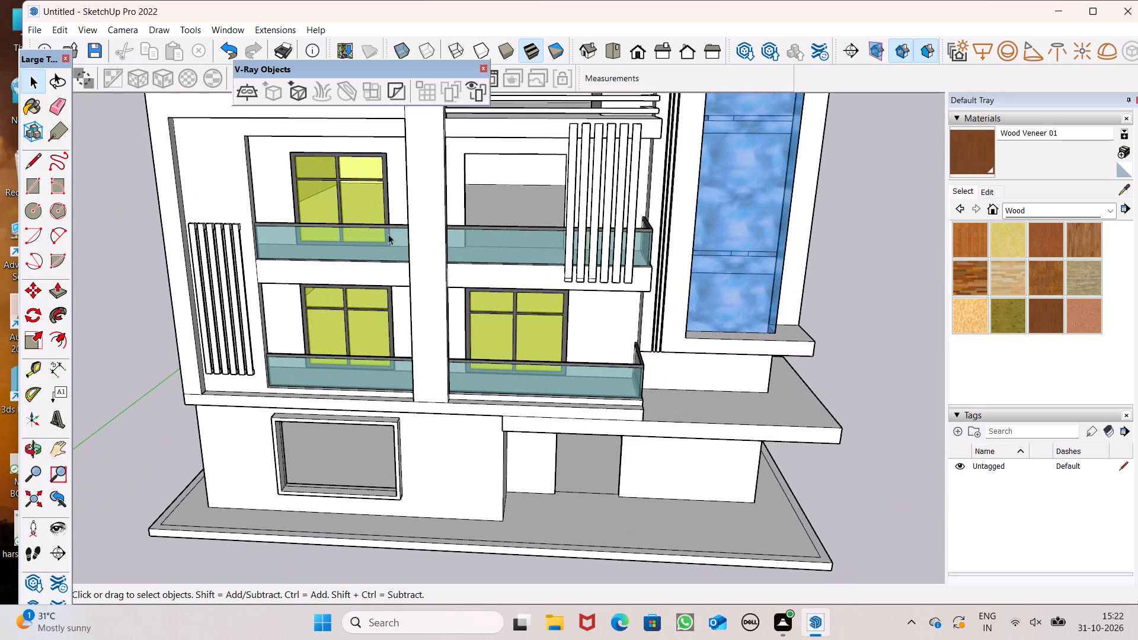
{"action": "left_click", "coordinate": [353, 197]}
{"action": "middle_click_drag", "start_coordinate": [484, 207], "coordinate": [481, 219]}
{"action": "key", "text": "m"}
{"action": "key", "text": "Return"}
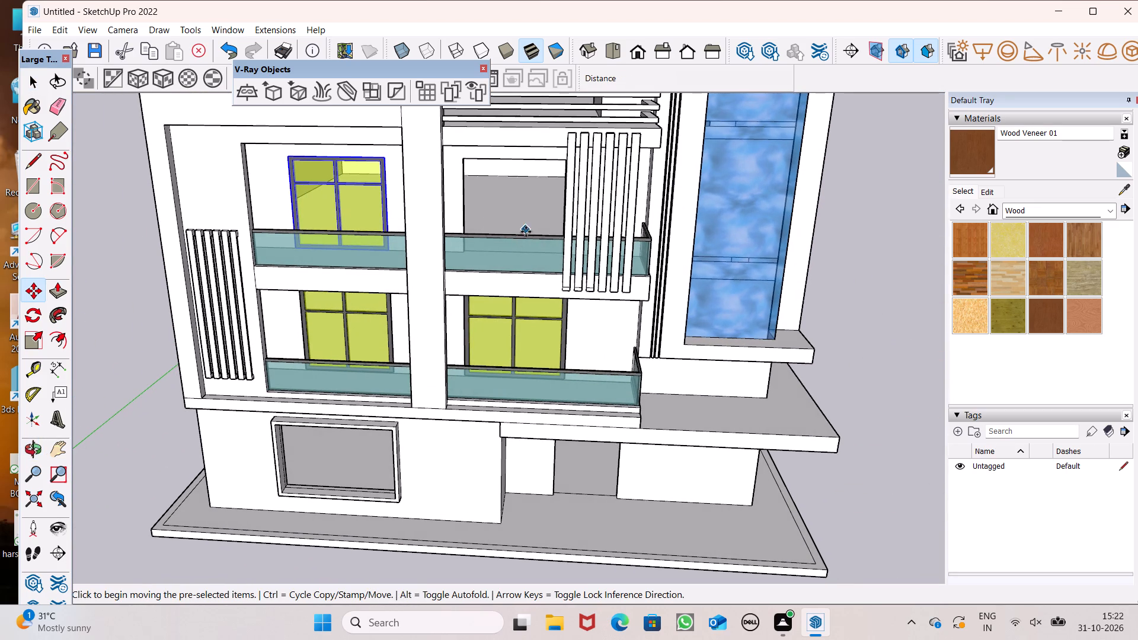
{"action": "left_click_drag", "start_coordinate": [391, 250], "coordinate": [557, 234]}
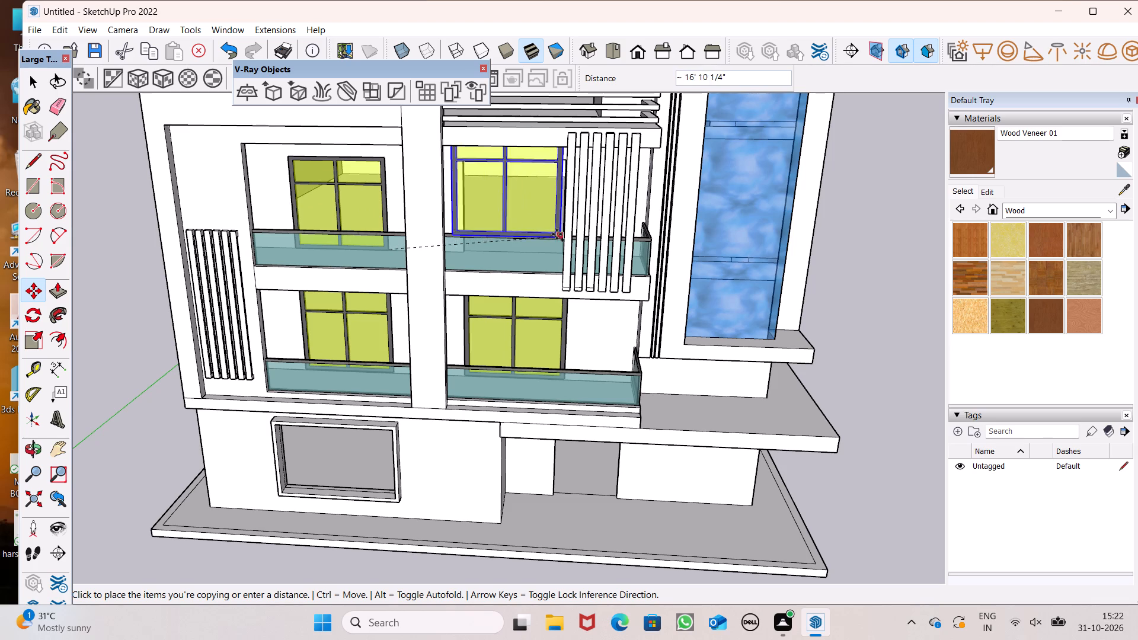
{"action": "left_click_drag", "start_coordinate": [557, 234], "coordinate": [552, 222]}
Move the copied window about 13' 7" by its lower corner onto the lower corner of the neighbouring upper-floor opening.
{"action": "middle_click_drag", "start_coordinate": [554, 232], "coordinate": [567, 321]}
{"action": "middle_click_drag", "start_coordinate": [564, 292], "coordinate": [571, 242]}
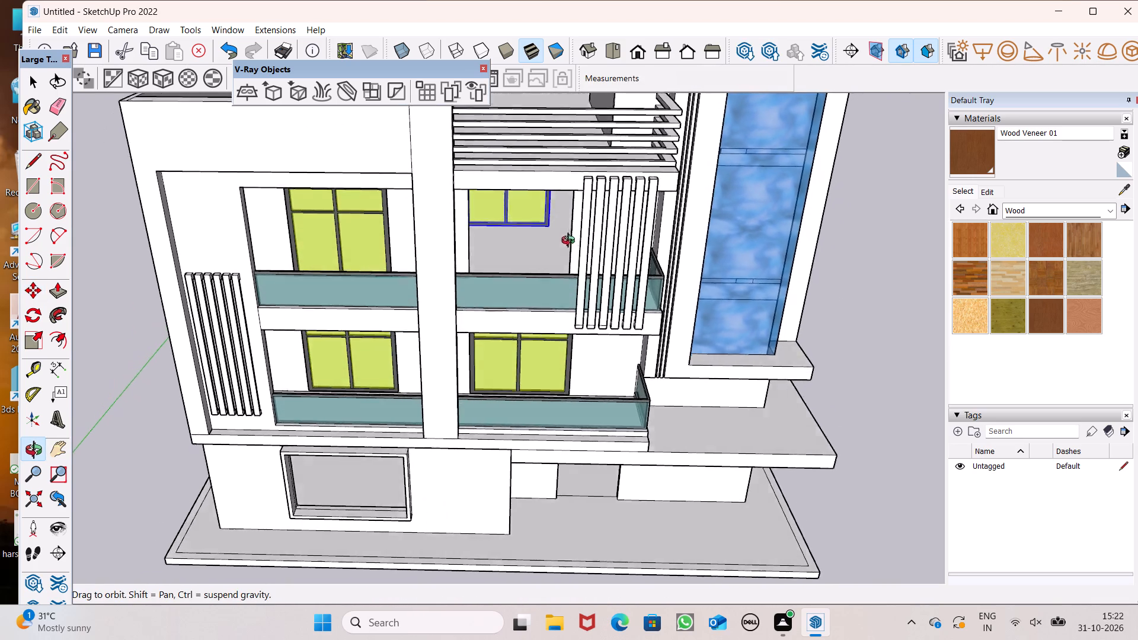
{"action": "middle_click_drag", "start_coordinate": [571, 242], "coordinate": [571, 241]}
{"action": "scroll", "coordinate": [568, 240], "scroll_direction": "up", "scroll_amount": 8}
{"action": "middle_click_drag", "start_coordinate": [535, 296], "coordinate": [540, 315]}
{"action": "scroll", "coordinate": [539, 322], "scroll_direction": "up", "scroll_amount": 1}
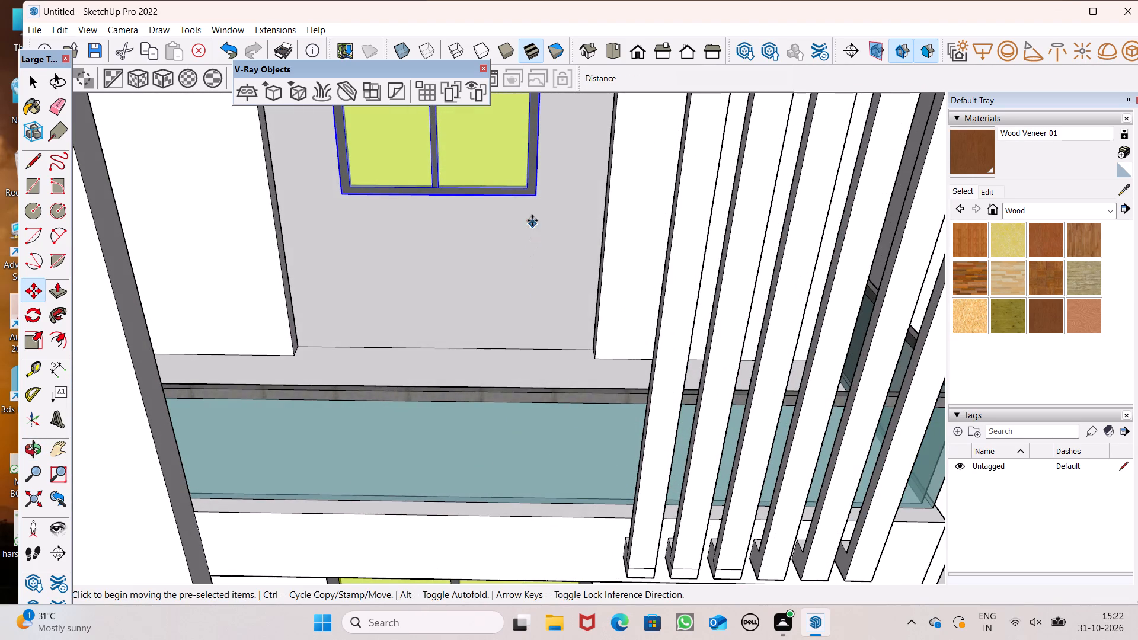
{"action": "left_click_drag", "start_coordinate": [532, 199], "coordinate": [597, 360]}
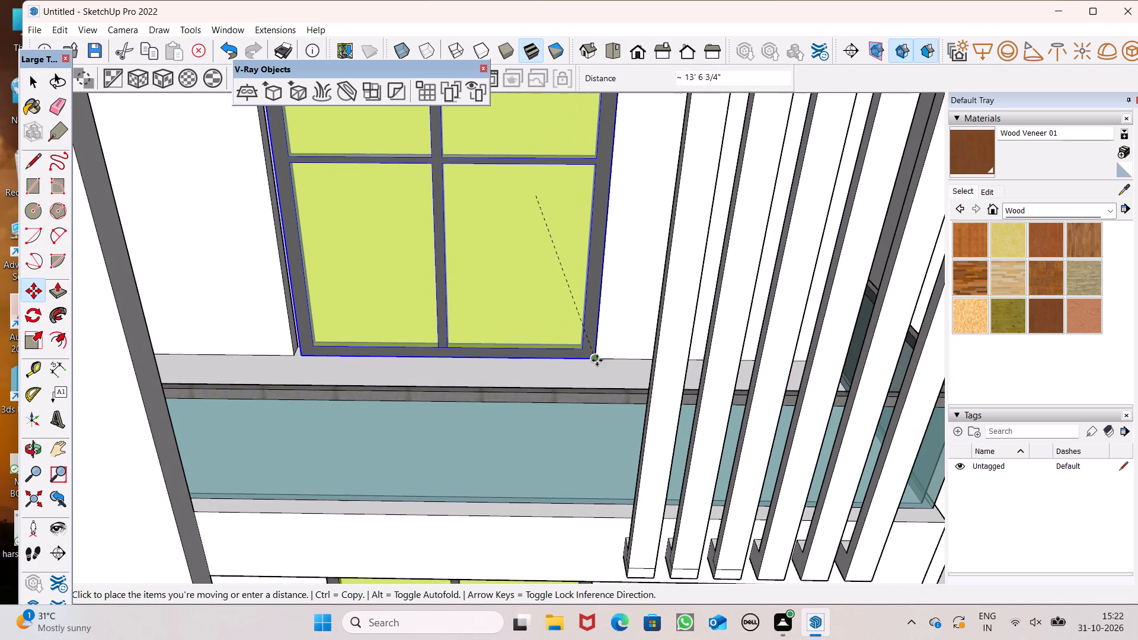
{"action": "left_click_drag", "start_coordinate": [597, 360], "coordinate": [596, 355]}
Scale the copied upper-floor window sideways until its frame reaches the opening's opposite side reveal.
{"action": "scroll", "coordinate": [544, 283], "scroll_direction": "down", "scroll_amount": 6}
{"action": "middle_click_drag", "start_coordinate": [568, 305], "coordinate": [591, 249]}
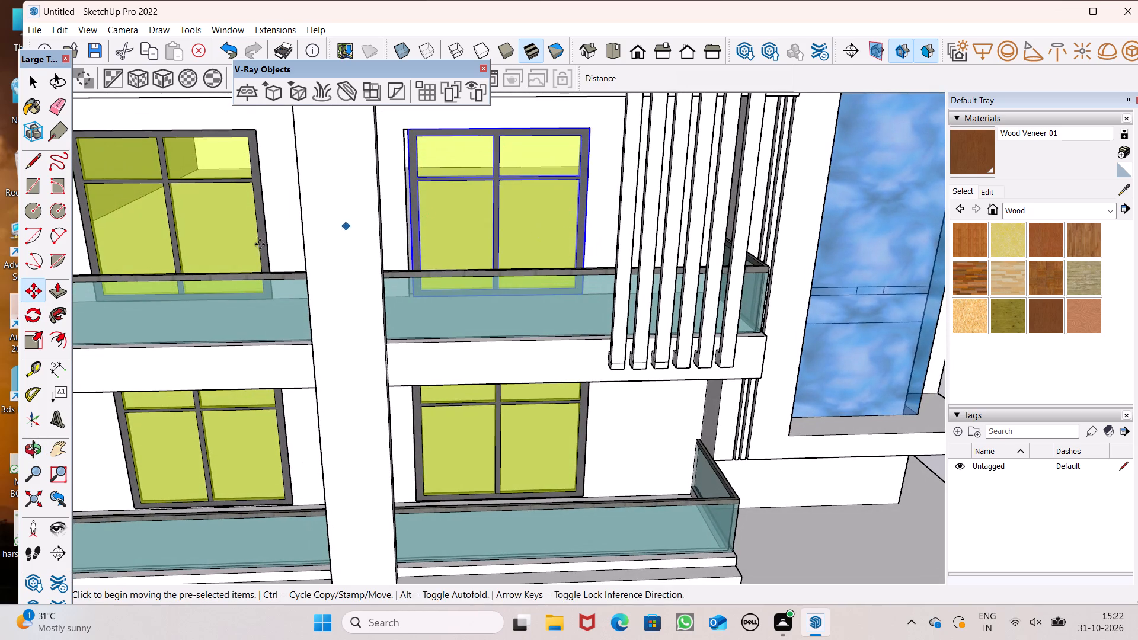
{"action": "left_click", "coordinate": [33, 332]}
{"action": "scroll", "coordinate": [367, 200], "scroll_direction": "up", "scroll_amount": 2}
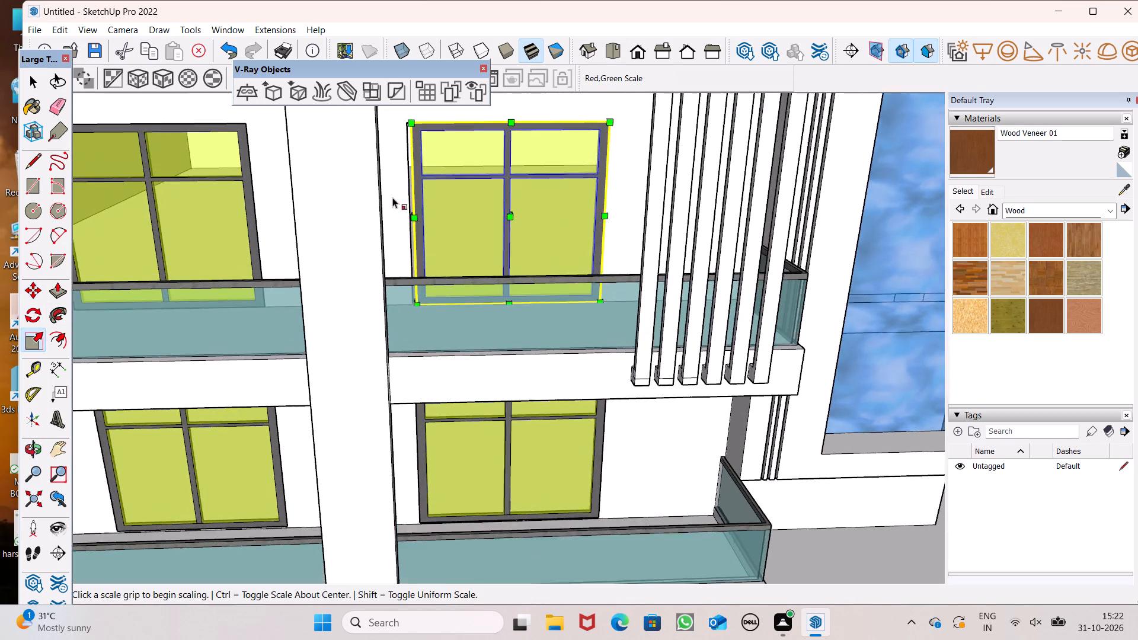
{"action": "scroll", "coordinate": [392, 197], "scroll_direction": "up", "scroll_amount": 5}
{"action": "middle_click_drag", "start_coordinate": [434, 253], "coordinate": [445, 290]}
{"action": "scroll", "coordinate": [382, 252], "scroll_direction": "up", "scroll_amount": 9}
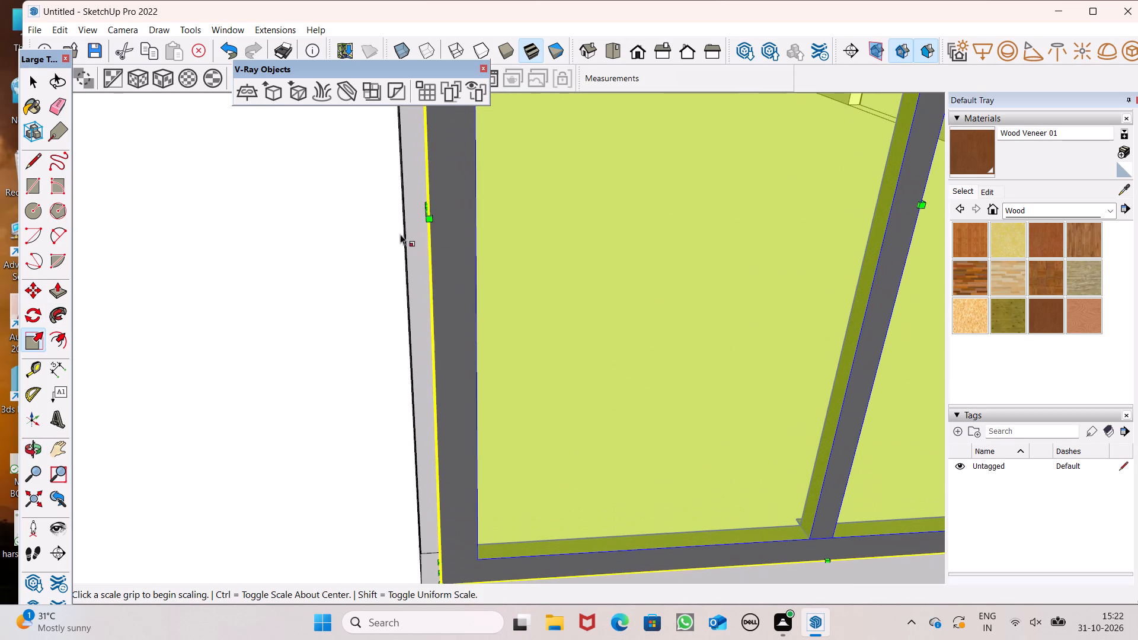
{"action": "left_click_drag", "start_coordinate": [426, 207], "coordinate": [394, 212]}
{"action": "scroll", "coordinate": [434, 229], "scroll_direction": "down", "scroll_amount": 7}
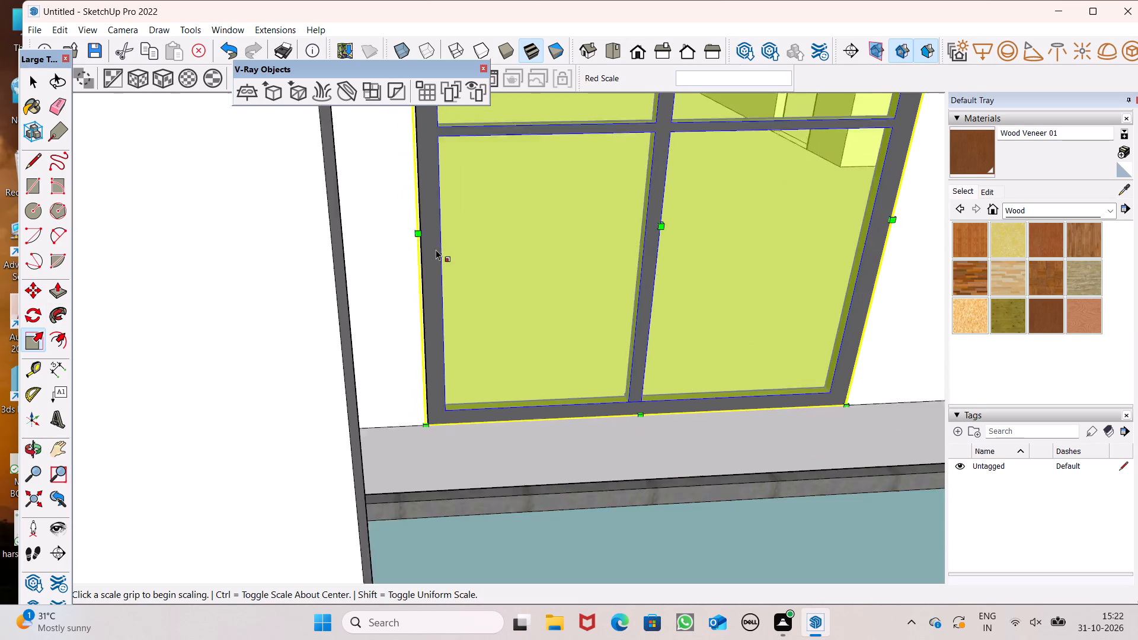
{"action": "scroll", "coordinate": [436, 249], "scroll_direction": "down", "scroll_amount": 16}
{"action": "middle_click_drag", "start_coordinate": [581, 292], "coordinate": [553, 201]}
{"action": "scroll", "coordinate": [509, 191], "scroll_direction": "down", "scroll_amount": 8}
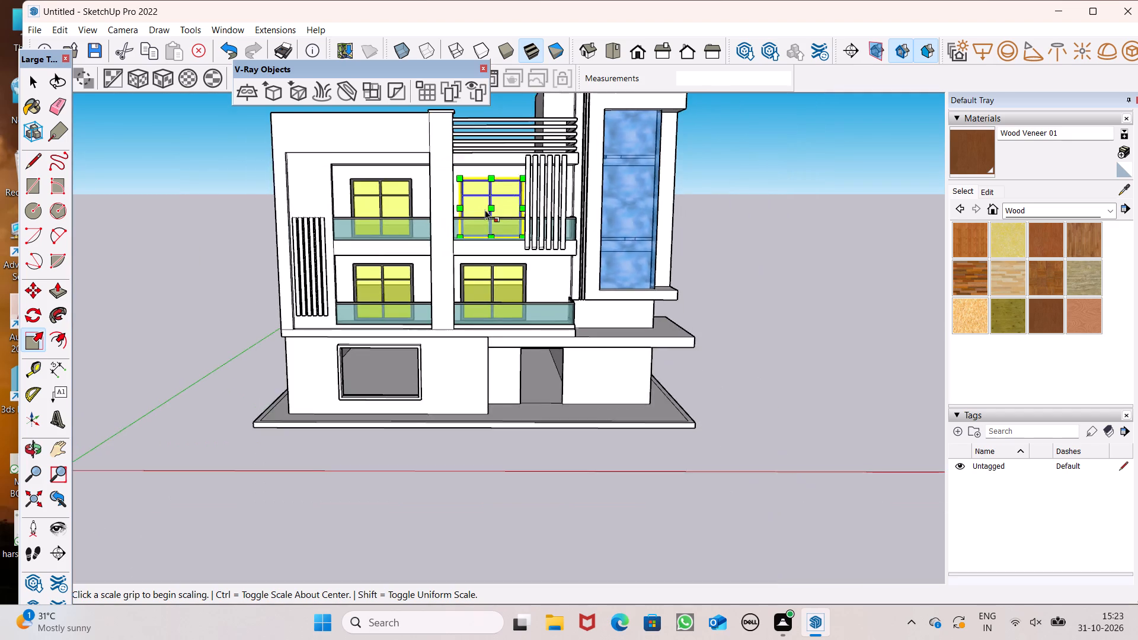
{"action": "scroll", "coordinate": [485, 210], "scroll_direction": "down", "scroll_amount": 6}
{"action": "key", "text": "space"}
{"action": "left_click", "coordinate": [622, 231]}
Examine the building from its sides and the loose door and window models standing beside it.
{"action": "middle_click_drag", "start_coordinate": [623, 224], "coordinate": [274, 283]}
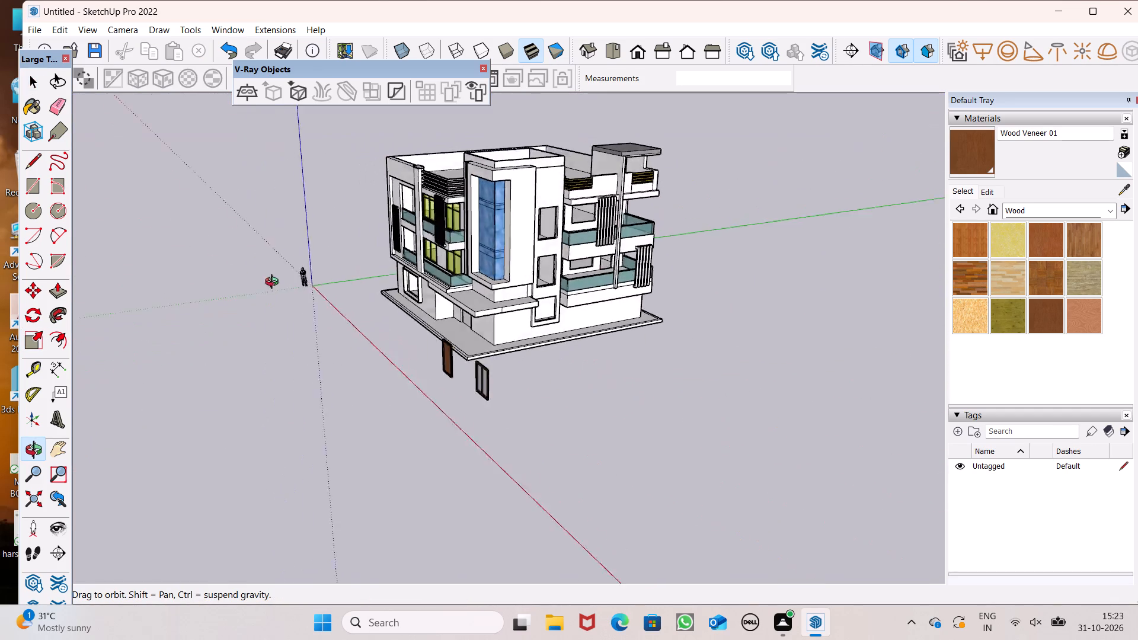
{"action": "middle_click_drag", "start_coordinate": [274, 283], "coordinate": [527, 259]}
{"action": "scroll", "coordinate": [689, 315], "scroll_direction": "up", "scroll_amount": 7}
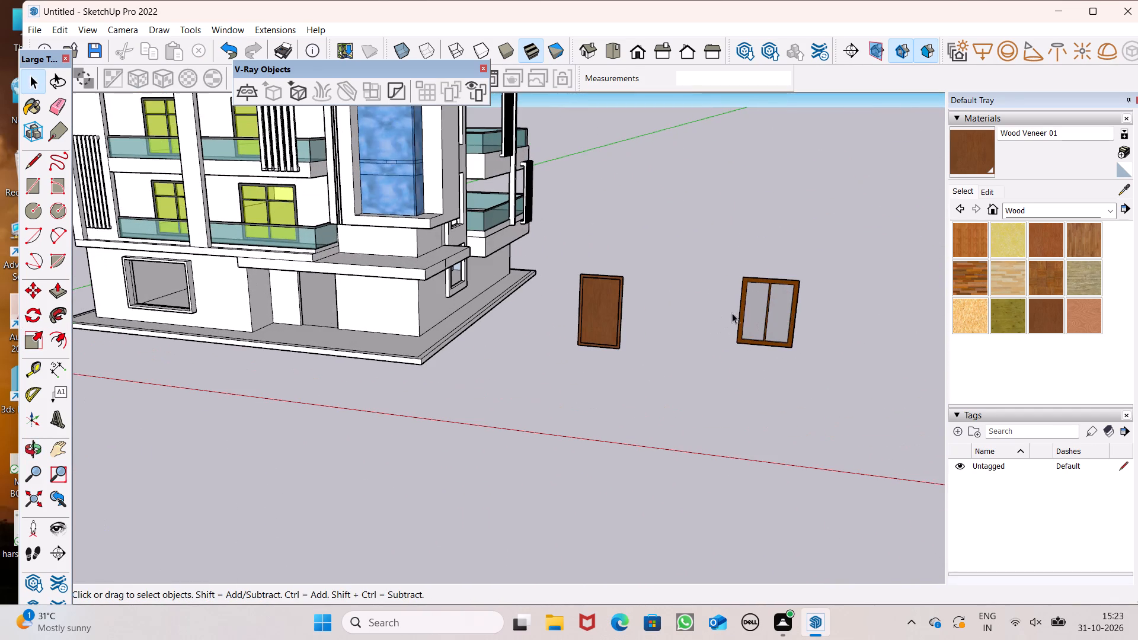
{"action": "left_click_drag", "start_coordinate": [788, 312], "coordinate": [779, 306]}
{"action": "scroll", "coordinate": [504, 217], "scroll_direction": "down", "scroll_amount": 7}
{"action": "left_click", "coordinate": [575, 300]}
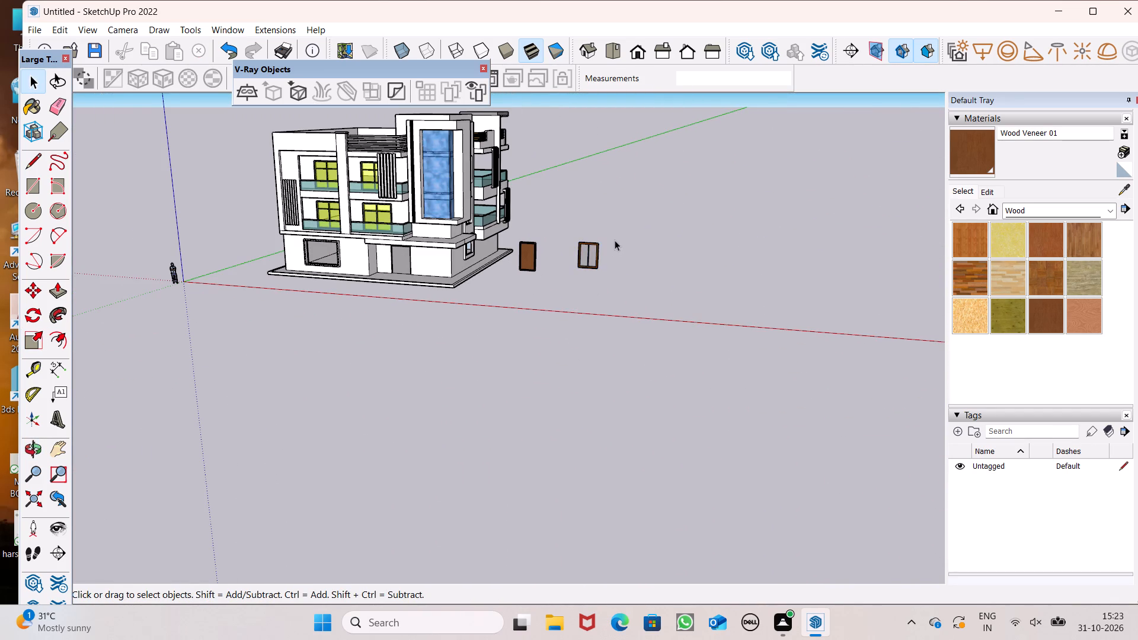
{"action": "scroll", "coordinate": [615, 240], "scroll_direction": "up", "scroll_amount": 7}
{"action": "scroll", "coordinate": [614, 224], "scroll_direction": "down", "scroll_amount": 5}
{"action": "middle_click_drag", "start_coordinate": [530, 232], "coordinate": [551, 236]}
{"action": "scroll", "coordinate": [555, 217], "scroll_direction": "down", "scroll_amount": 6}
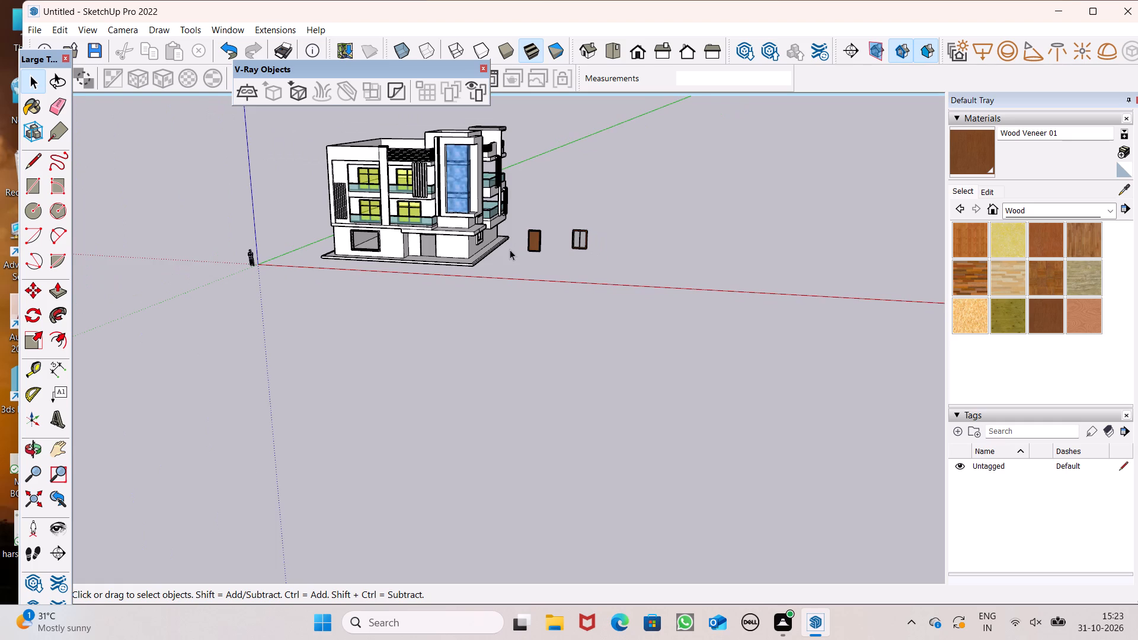
Move the loose wooden door about 53' by its lower corner into the lower corner of the ground-floor entrance opening.
{"action": "scroll", "coordinate": [509, 249], "scroll_direction": "up", "scroll_amount": 7}
{"action": "left_click", "coordinate": [559, 232]}
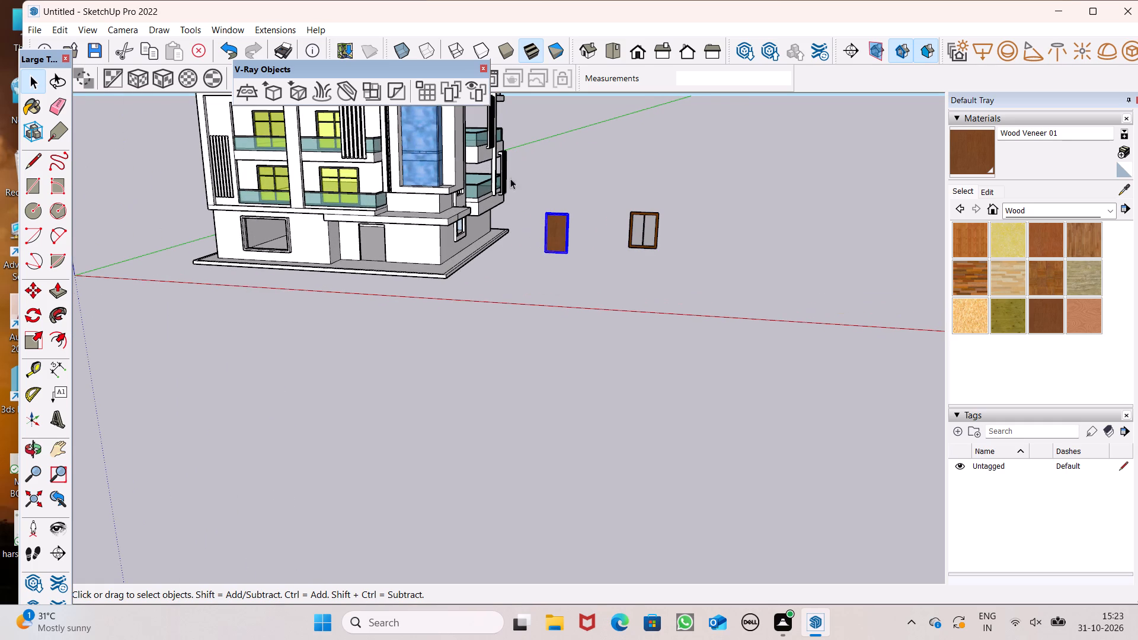
{"action": "key", "text": "m"}
{"action": "key", "text": "Return"}
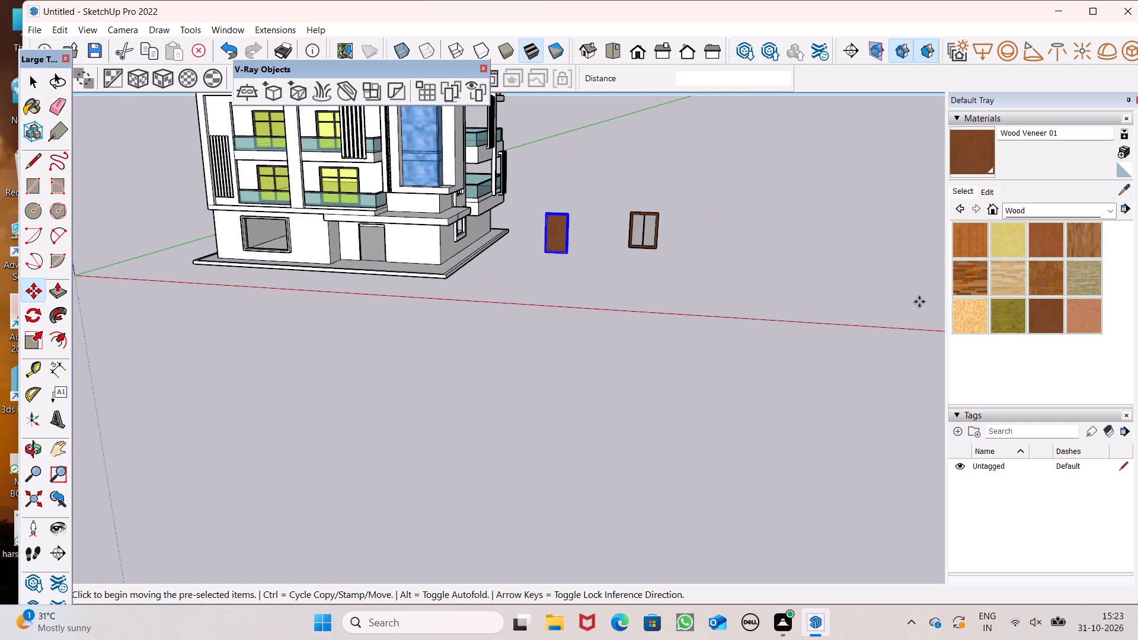
{"action": "scroll", "coordinate": [583, 222], "scroll_direction": "down", "scroll_amount": 6}
{"action": "middle_click_drag", "start_coordinate": [370, 297], "coordinate": [546, 318]}
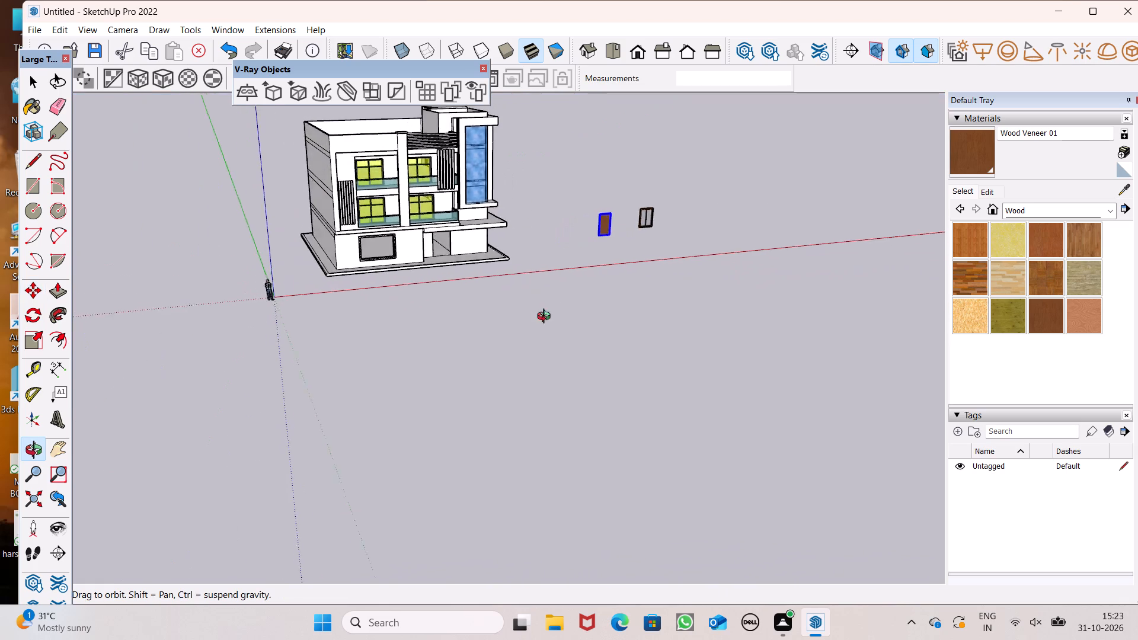
{"action": "middle_click_drag", "start_coordinate": [546, 318], "coordinate": [468, 289]}
{"action": "scroll", "coordinate": [433, 239], "scroll_direction": "up", "scroll_amount": 8}
{"action": "scroll", "coordinate": [453, 215], "scroll_direction": "down", "scroll_amount": 6}
{"action": "scroll", "coordinate": [295, 192], "scroll_direction": "up", "scroll_amount": 6}
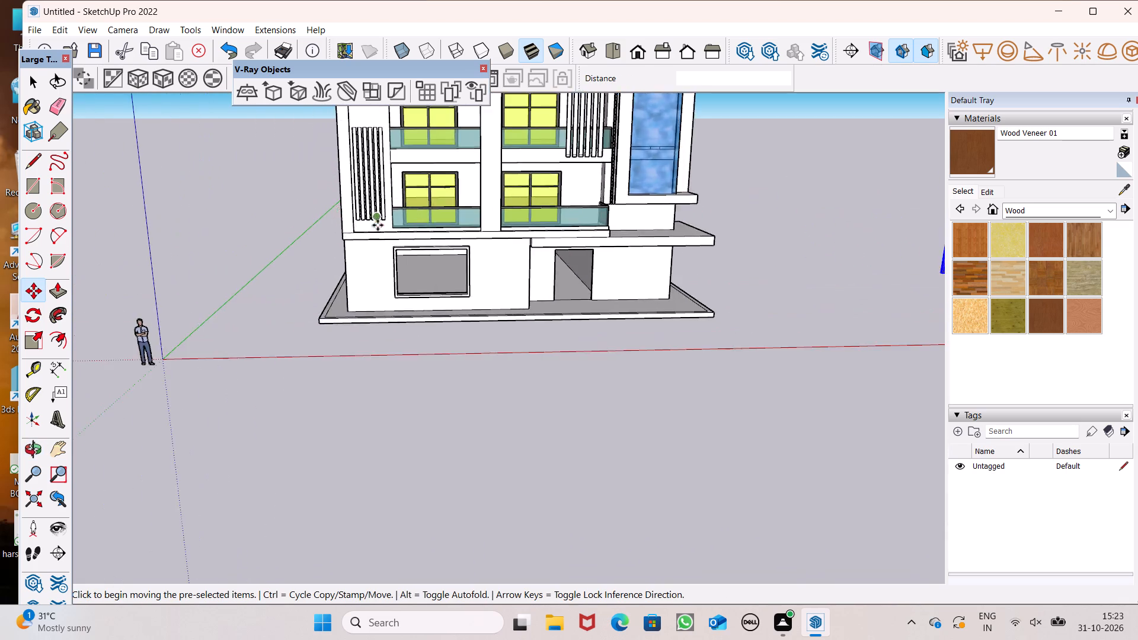
{"action": "scroll", "coordinate": [378, 225], "scroll_direction": "down", "scroll_amount": 5}
{"action": "scroll", "coordinate": [690, 242], "scroll_direction": "up", "scroll_amount": 4}
{"action": "left_click_drag", "start_coordinate": [752, 268], "coordinate": [606, 296]}
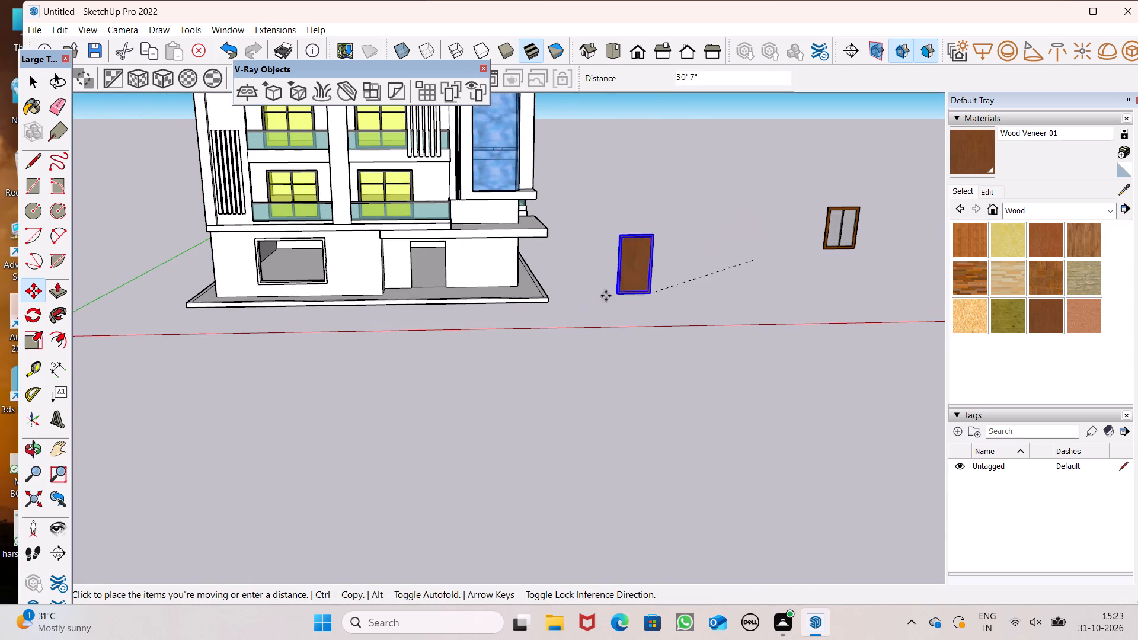
{"action": "left_click_drag", "start_coordinate": [606, 296], "coordinate": [436, 279]}
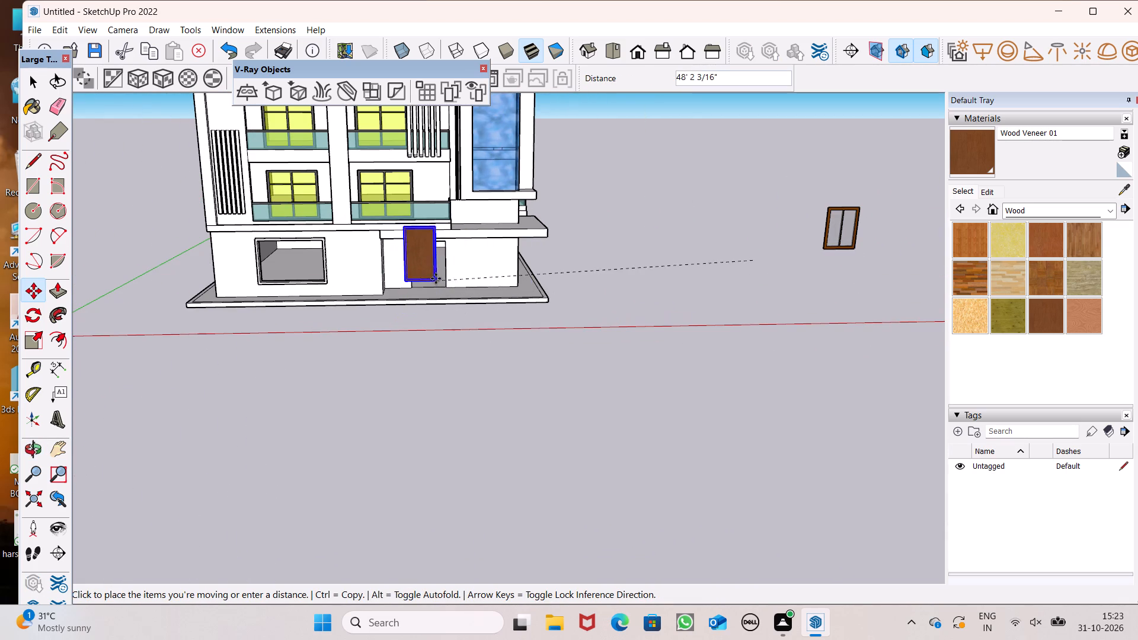
{"action": "left_click_drag", "start_coordinate": [436, 279], "coordinate": [445, 286]}
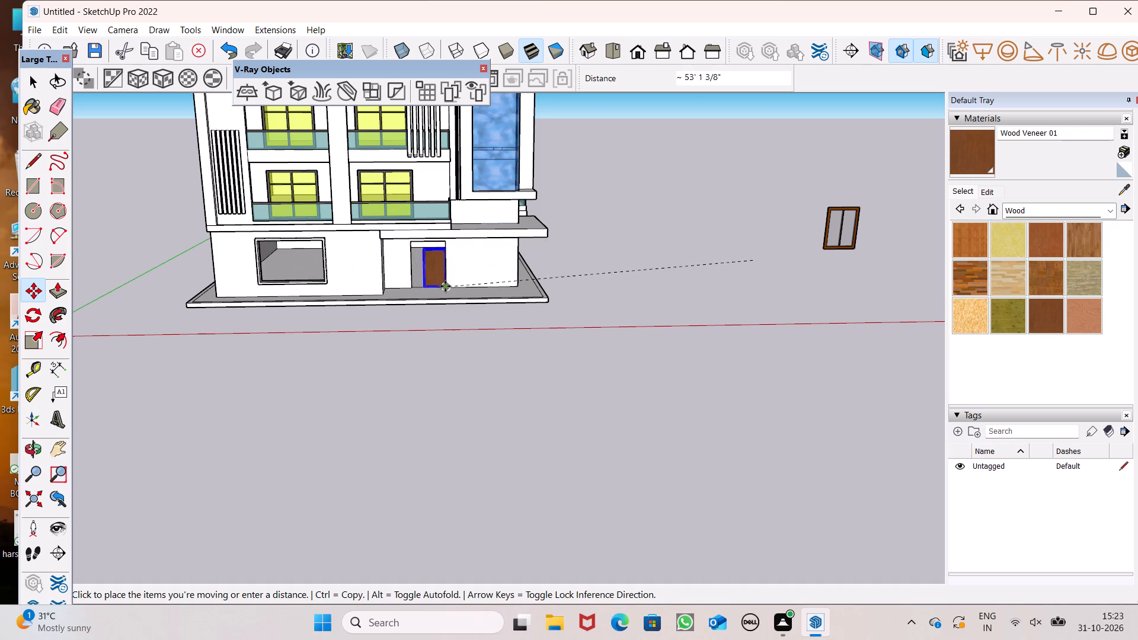
{"action": "left_click_drag", "start_coordinate": [445, 286], "coordinate": [445, 287]}
Move the wooden door by its lower front corner forward onto the outer lower corner of the entrance opening.
{"action": "scroll", "coordinate": [423, 258], "scroll_direction": "up", "scroll_amount": 9}
{"action": "scroll", "coordinate": [542, 296], "scroll_direction": "down", "scroll_amount": 5}
{"action": "middle_click_drag", "start_coordinate": [606, 309], "coordinate": [679, 324]}
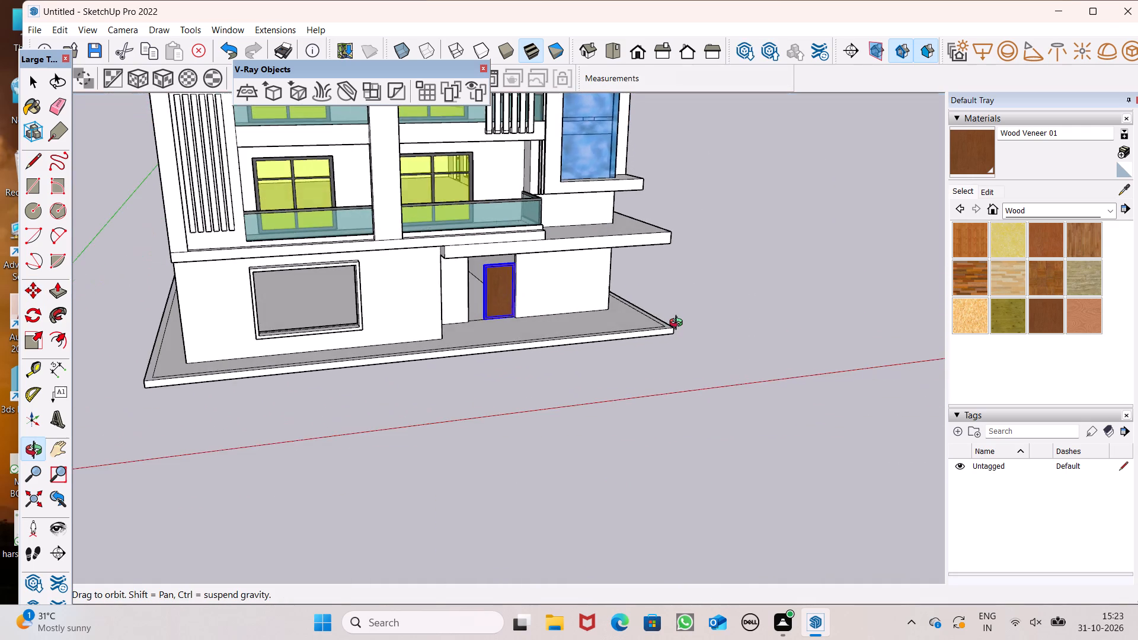
{"action": "middle_click_drag", "start_coordinate": [679, 324], "coordinate": [672, 331]}
{"action": "scroll", "coordinate": [550, 331], "scroll_direction": "up", "scroll_amount": 8}
{"action": "scroll", "coordinate": [570, 225], "scroll_direction": "down", "scroll_amount": 10}
{"action": "scroll", "coordinate": [530, 261], "scroll_direction": "up", "scroll_amount": 9}
{"action": "scroll", "coordinate": [448, 158], "scroll_direction": "up", "scroll_amount": 3}
{"action": "scroll", "coordinate": [449, 149], "scroll_direction": "down", "scroll_amount": 5}
{"action": "middle_click_drag", "start_coordinate": [511, 258], "coordinate": [551, 325]}
{"action": "scroll", "coordinate": [551, 325], "scroll_direction": "up", "scroll_amount": 2}
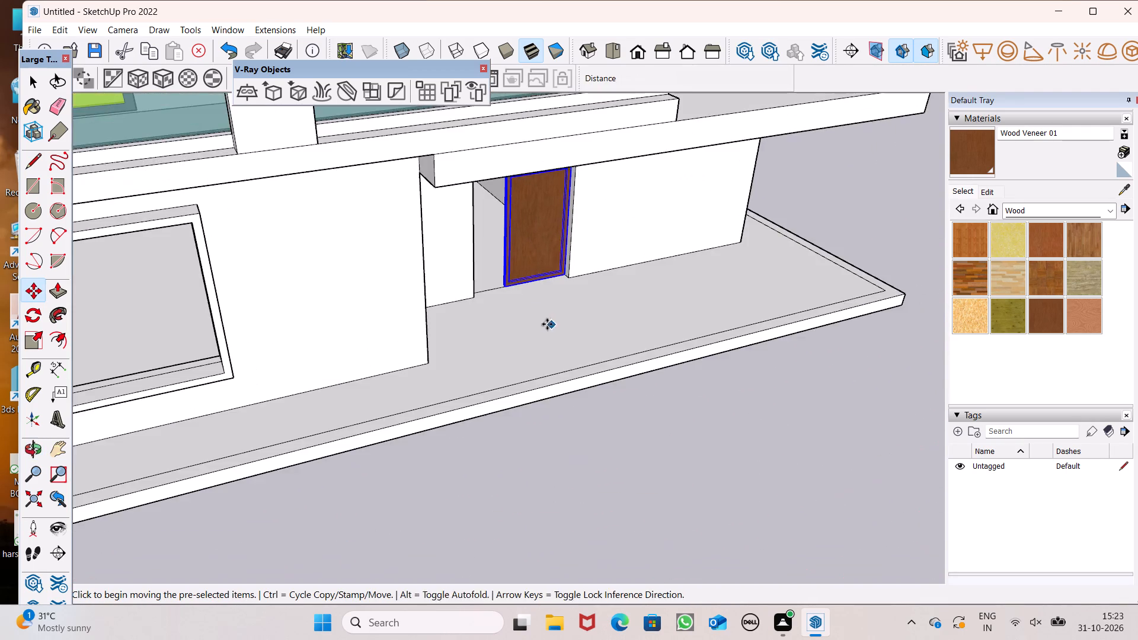
{"action": "scroll", "coordinate": [547, 324], "scroll_direction": "up", "scroll_amount": 5}
{"action": "middle_click_drag", "start_coordinate": [670, 315], "coordinate": [606, 342]}
{"action": "scroll", "coordinate": [610, 310], "scroll_direction": "up", "scroll_amount": 7}
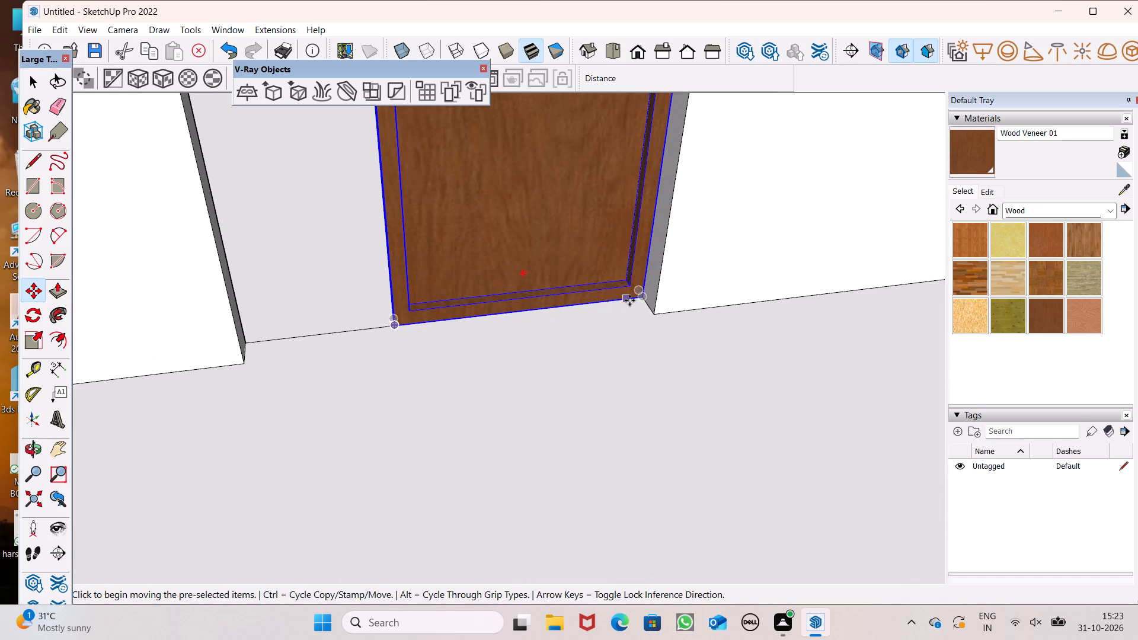
{"action": "left_click_drag", "start_coordinate": [635, 298], "coordinate": [650, 313]}
{"action": "scroll", "coordinate": [698, 302], "scroll_direction": "down", "scroll_amount": 8}
{"action": "scroll", "coordinate": [613, 337], "scroll_direction": "down", "scroll_amount": 5}
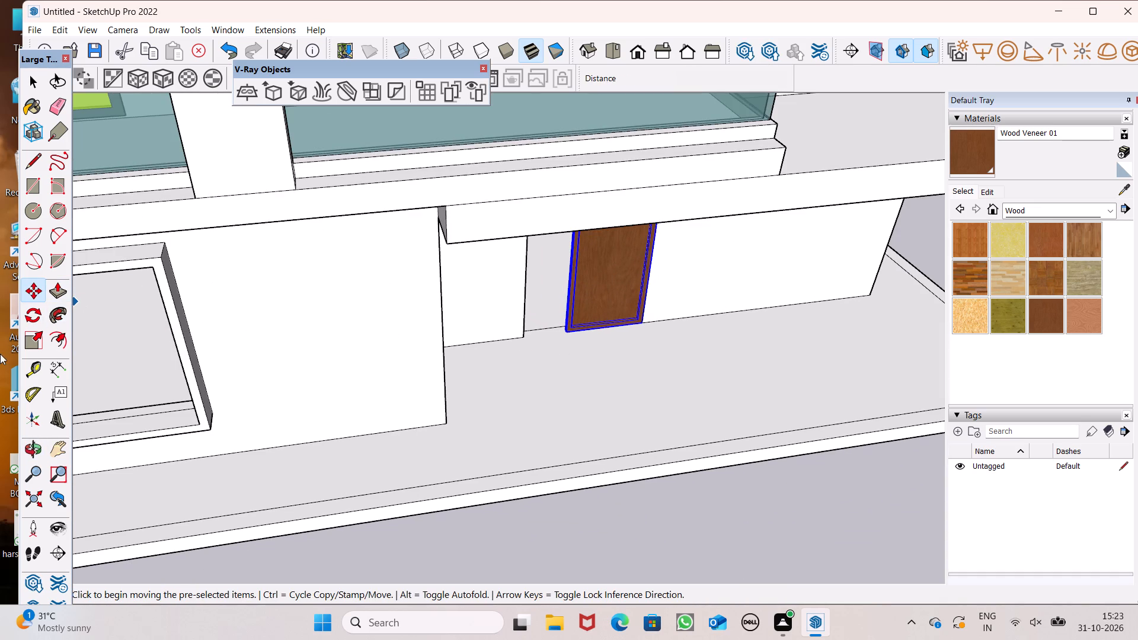
Scale the wooden entrance door sideways until its frame reaches the opposite side of the ground-floor opening.
{"action": "left_click", "coordinate": [18, 340]}
{"action": "left_click", "coordinate": [36, 345]}
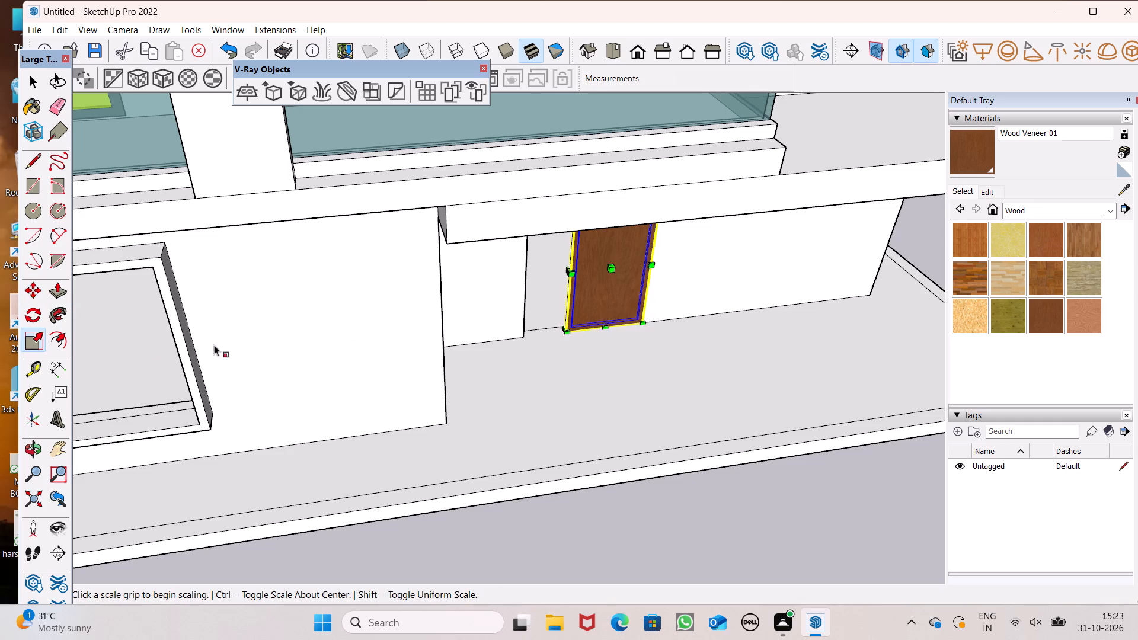
{"action": "scroll", "coordinate": [378, 322], "scroll_direction": "down", "scroll_amount": 2}
{"action": "middle_click_drag", "start_coordinate": [400, 322], "coordinate": [511, 207]}
{"action": "scroll", "coordinate": [510, 284], "scroll_direction": "up", "scroll_amount": 8}
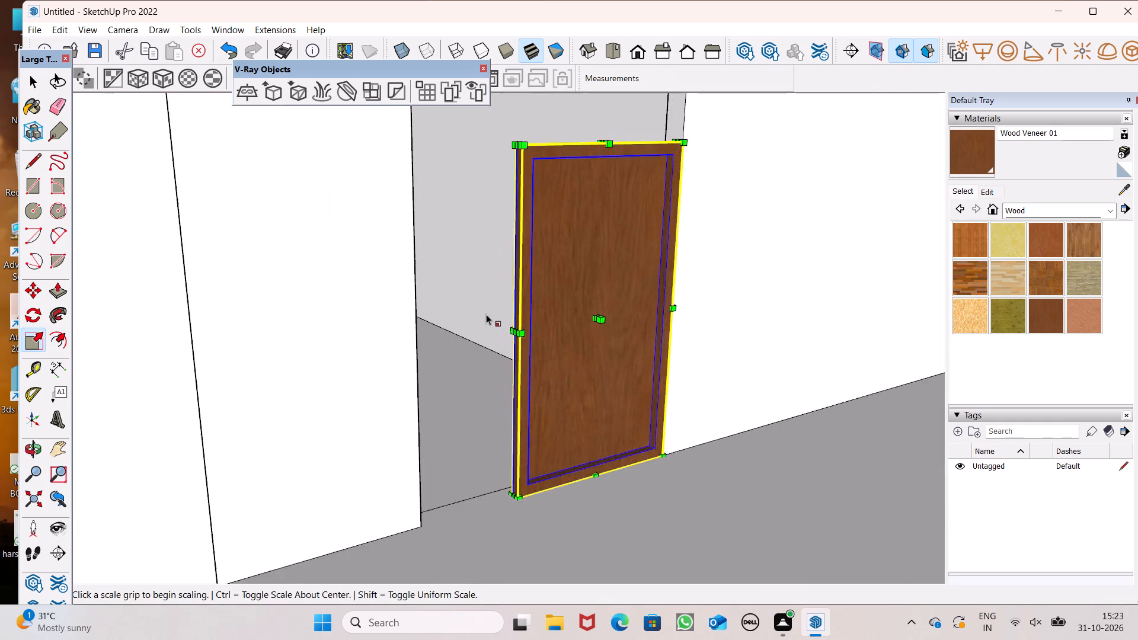
{"action": "scroll", "coordinate": [486, 316], "scroll_direction": "down", "scroll_amount": 5}
{"action": "middle_click_drag", "start_coordinate": [490, 359], "coordinate": [500, 388]}
{"action": "scroll", "coordinate": [510, 392], "scroll_direction": "up", "scroll_amount": 7}
{"action": "scroll", "coordinate": [603, 349], "scroll_direction": "down", "scroll_amount": 5}
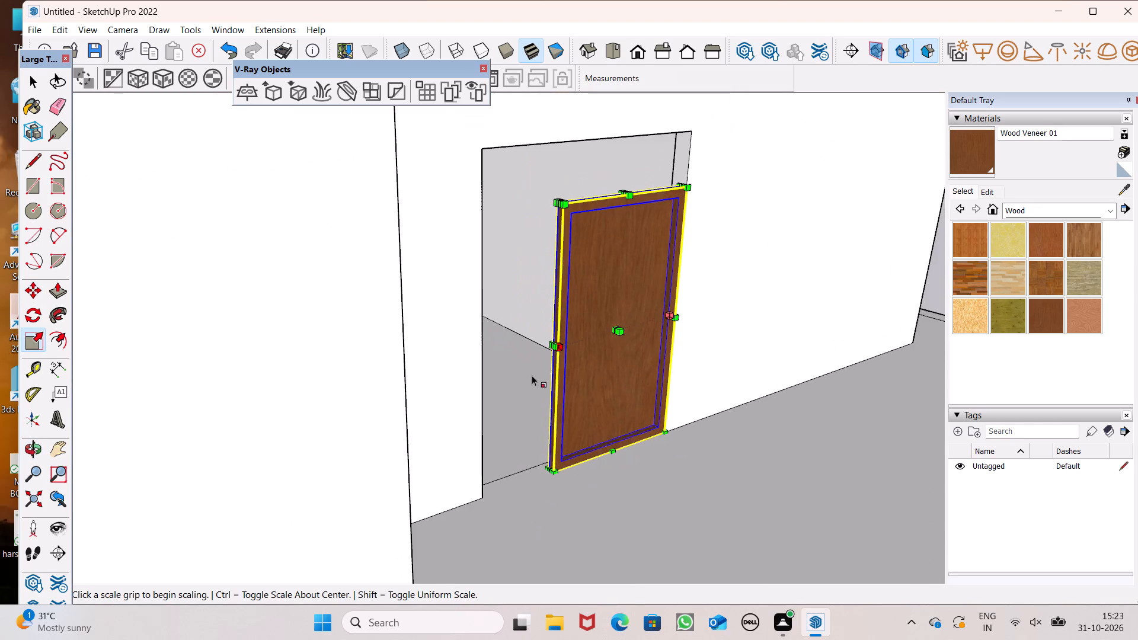
{"action": "scroll", "coordinate": [530, 375], "scroll_direction": "up", "scroll_amount": 4}
{"action": "scroll", "coordinate": [581, 351], "scroll_direction": "down", "scroll_amount": 2}
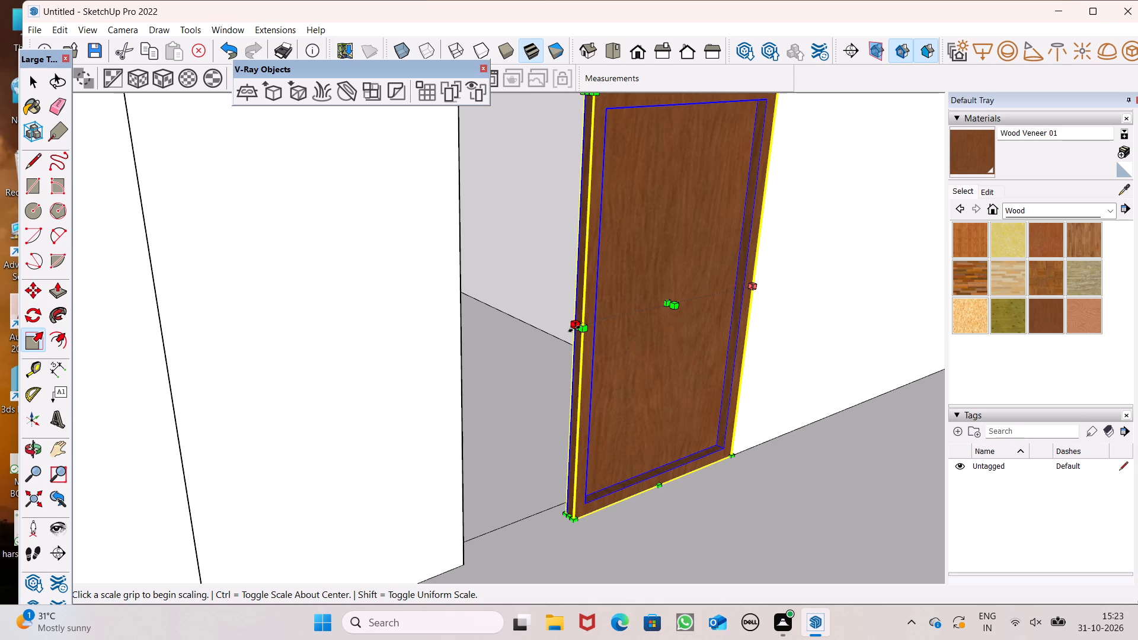
{"action": "left_click_drag", "start_coordinate": [574, 329], "coordinate": [554, 349]}
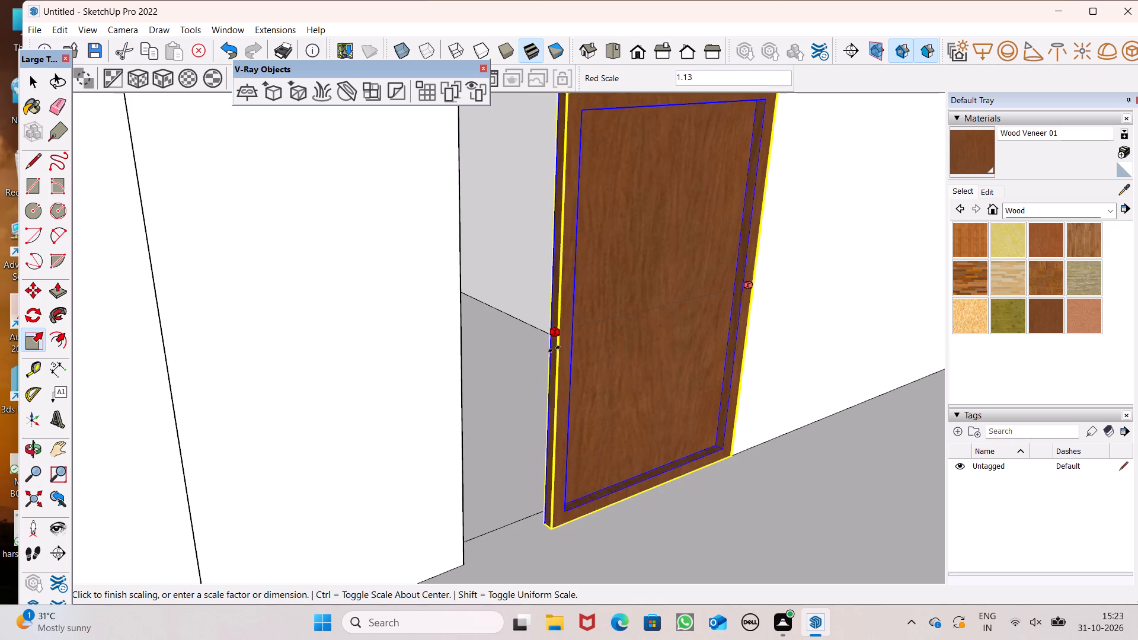
{"action": "left_click_drag", "start_coordinate": [554, 349], "coordinate": [461, 382]}
{"action": "scroll", "coordinate": [475, 353], "scroll_direction": "down", "scroll_amount": 8}
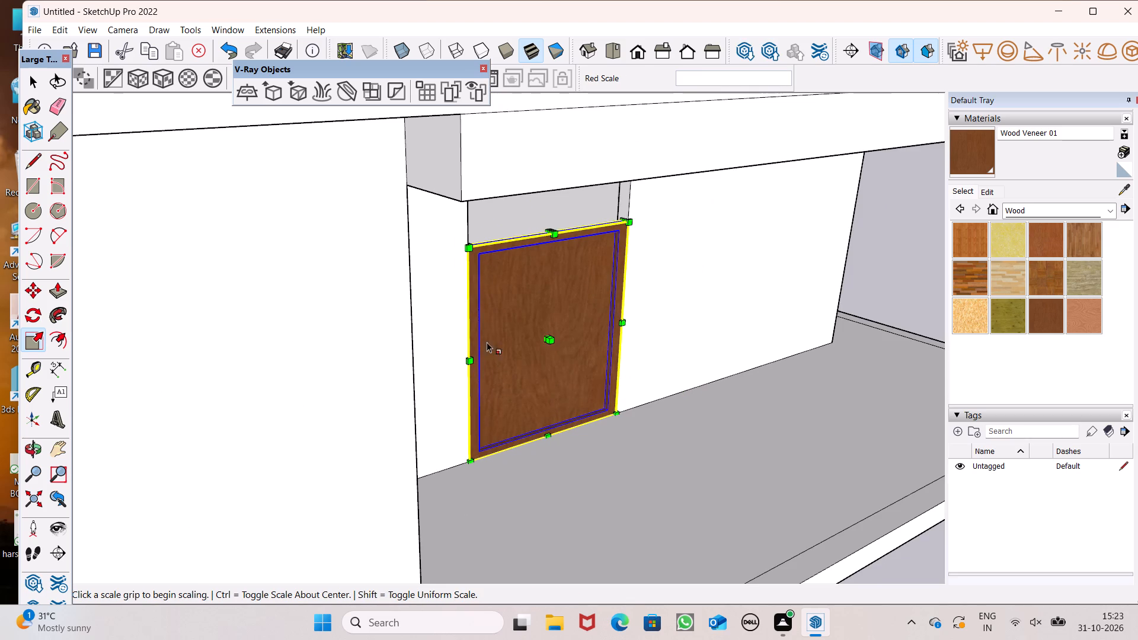
Scale the wooden entrance door upward until its top edge meets the head of the opening.
{"action": "scroll", "coordinate": [545, 277], "scroll_direction": "down", "scroll_amount": 3}
{"action": "middle_click_drag", "start_coordinate": [606, 225], "coordinate": [606, 172]}
{"action": "scroll", "coordinate": [531, 195], "scroll_direction": "up", "scroll_amount": 5}
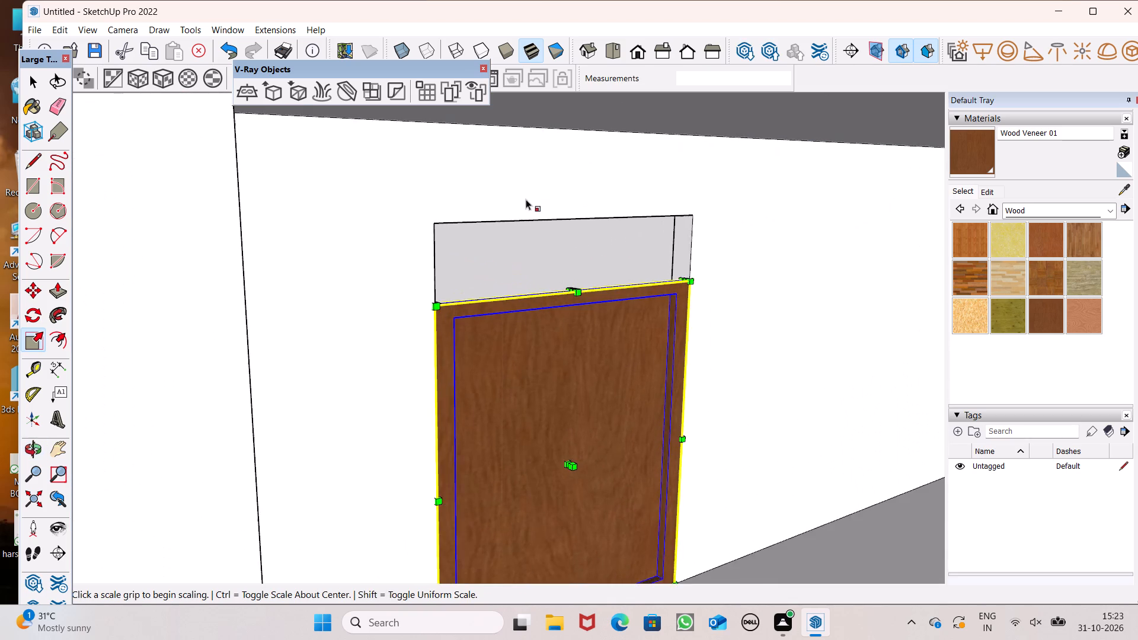
{"action": "scroll", "coordinate": [526, 199], "scroll_direction": "up", "scroll_amount": 4}
{"action": "middle_click_drag", "start_coordinate": [565, 305], "coordinate": [570, 319]}
{"action": "scroll", "coordinate": [567, 344], "scroll_direction": "up", "scroll_amount": 1}
{"action": "scroll", "coordinate": [572, 281], "scroll_direction": "up", "scroll_amount": 4}
{"action": "scroll", "coordinate": [576, 315], "scroll_direction": "down", "scroll_amount": 2}
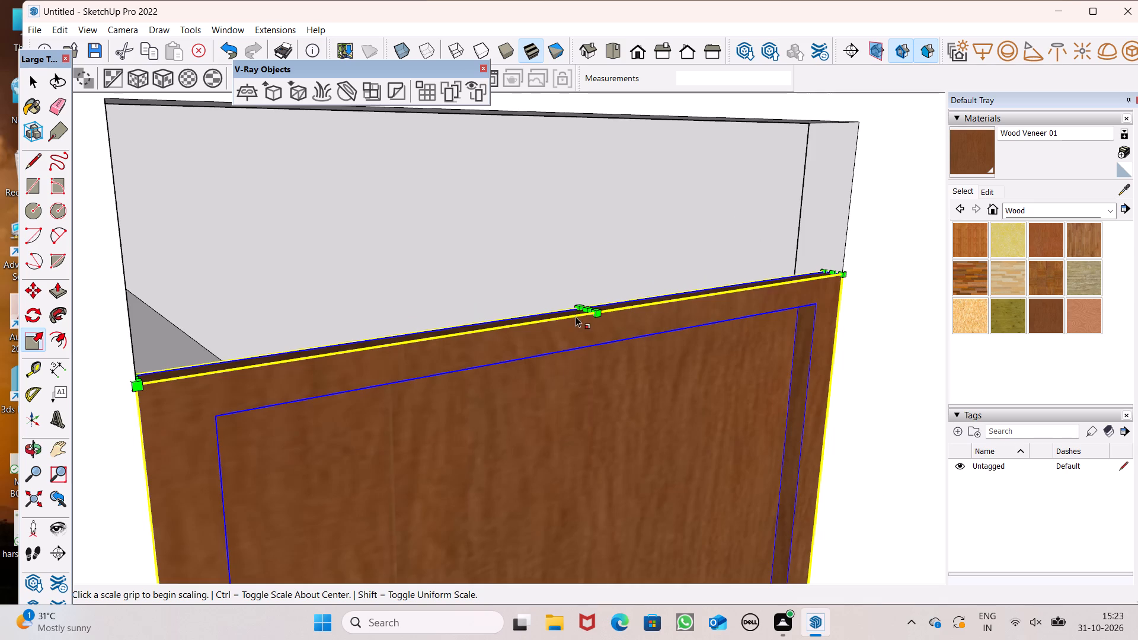
{"action": "left_click_drag", "start_coordinate": [583, 314], "coordinate": [566, 166]}
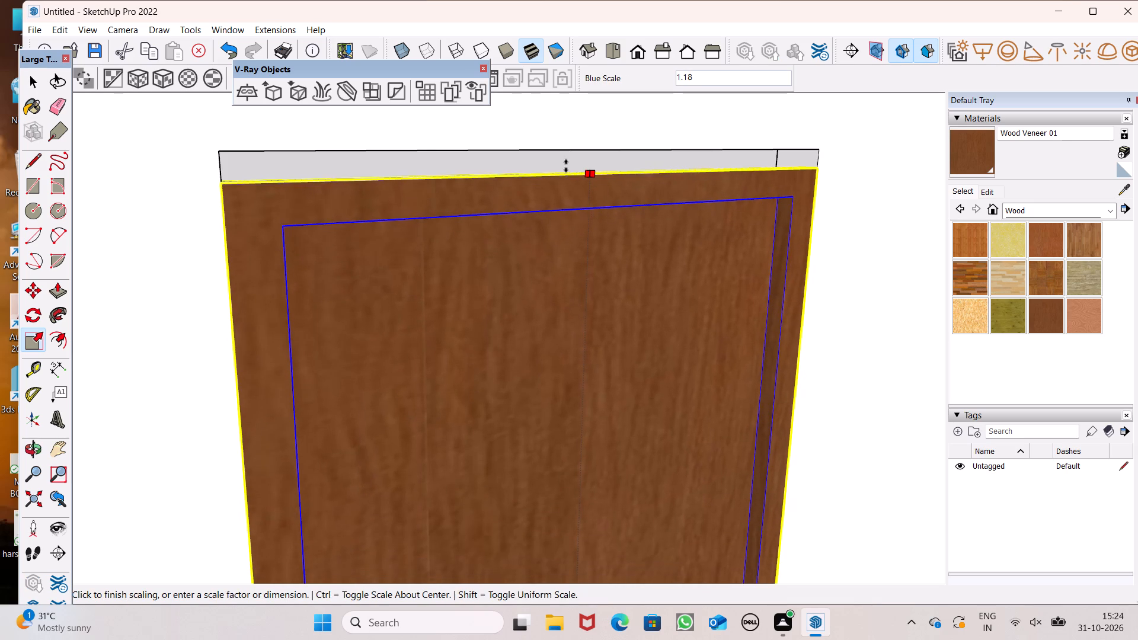
{"action": "left_click_drag", "start_coordinate": [566, 166], "coordinate": [554, 149]}
{"action": "scroll", "coordinate": [529, 165], "scroll_direction": "down", "scroll_amount": 16}
{"action": "middle_click_drag", "start_coordinate": [535, 258], "coordinate": [426, 283]}
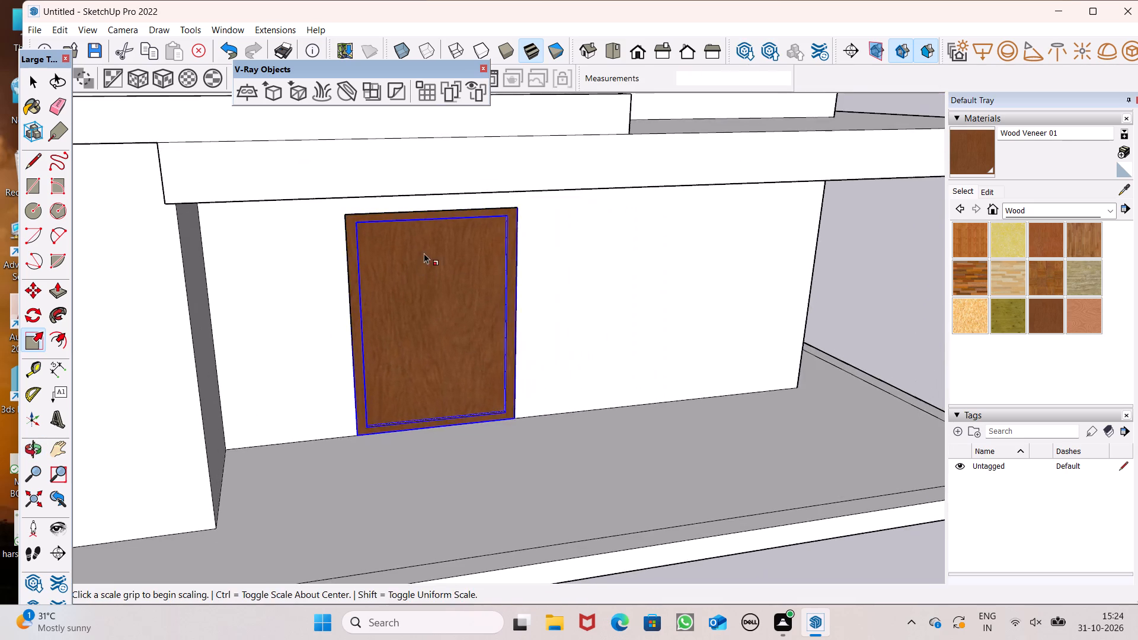
{"action": "scroll", "coordinate": [424, 253], "scroll_direction": "down", "scroll_amount": 8}
{"action": "key", "text": "space"}
{"action": "left_click_drag", "start_coordinate": [702, 269], "coordinate": [688, 261]}
Copy the fitted entrance door onto the open ground beside the building, short of the loose wooden window.
{"action": "scroll", "coordinate": [488, 227], "scroll_direction": "down", "scroll_amount": 6}
{"action": "middle_click_drag", "start_coordinate": [496, 264], "coordinate": [383, 271]}
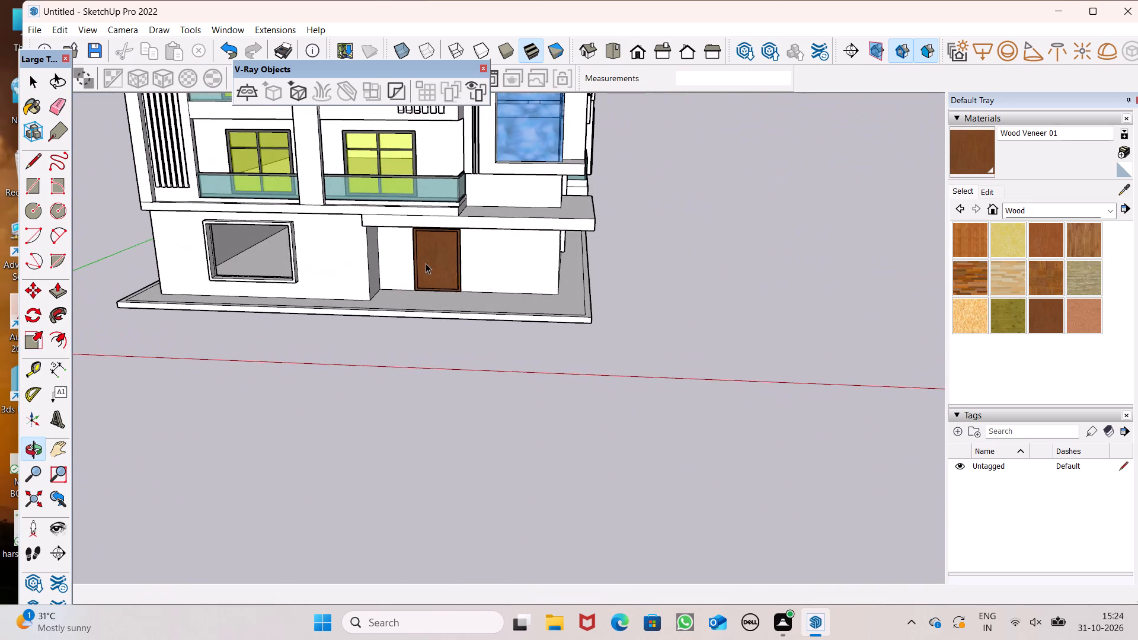
{"action": "left_click", "coordinate": [426, 263]}
{"action": "key", "text": "m"}
{"action": "key", "text": "Return"}
{"action": "scroll", "coordinate": [411, 268], "scroll_direction": "down", "scroll_amount": 3}
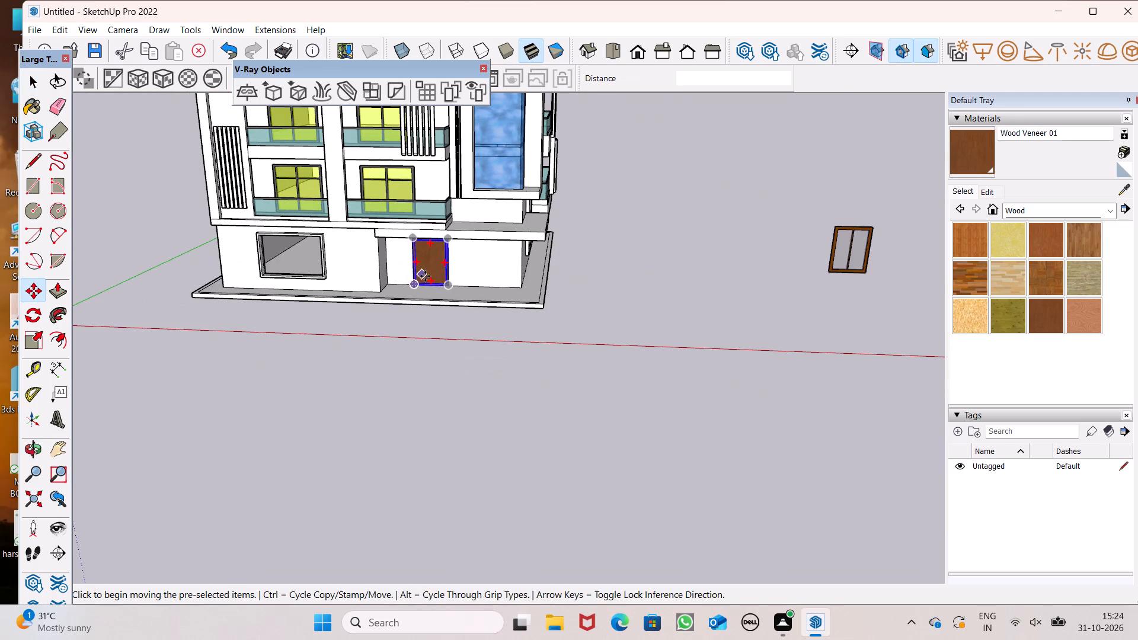
{"action": "left_click_drag", "start_coordinate": [446, 291], "coordinate": [567, 292]}
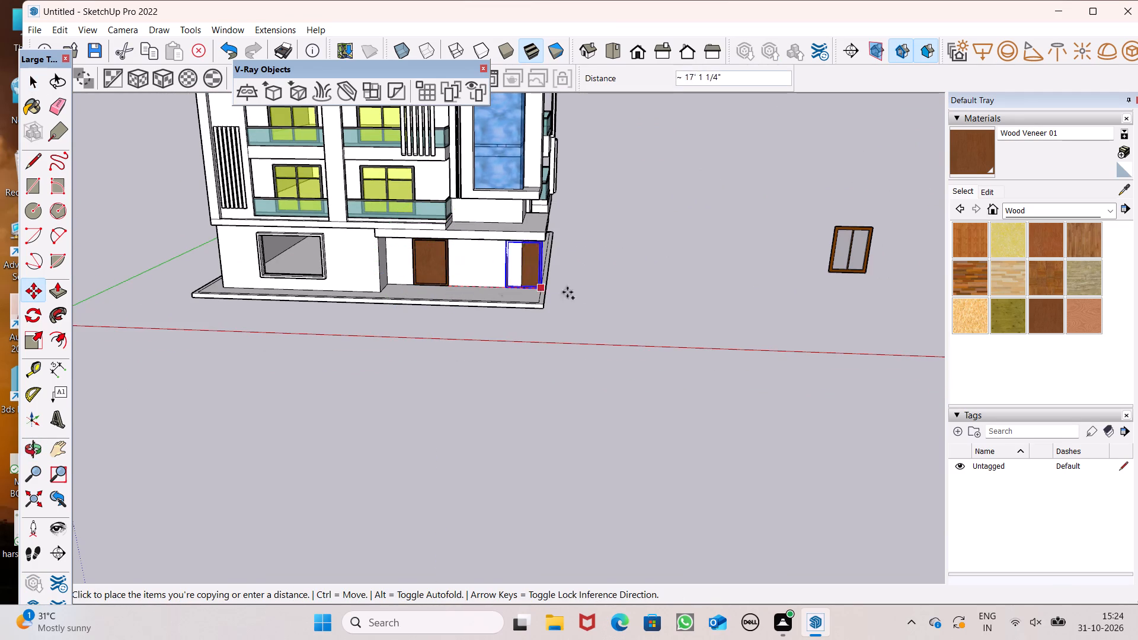
{"action": "left_click_drag", "start_coordinate": [567, 292], "coordinate": [692, 241]}
{"action": "key", "text": "space"}
{"action": "left_click_drag", "start_coordinate": [615, 297], "coordinate": [610, 293]}
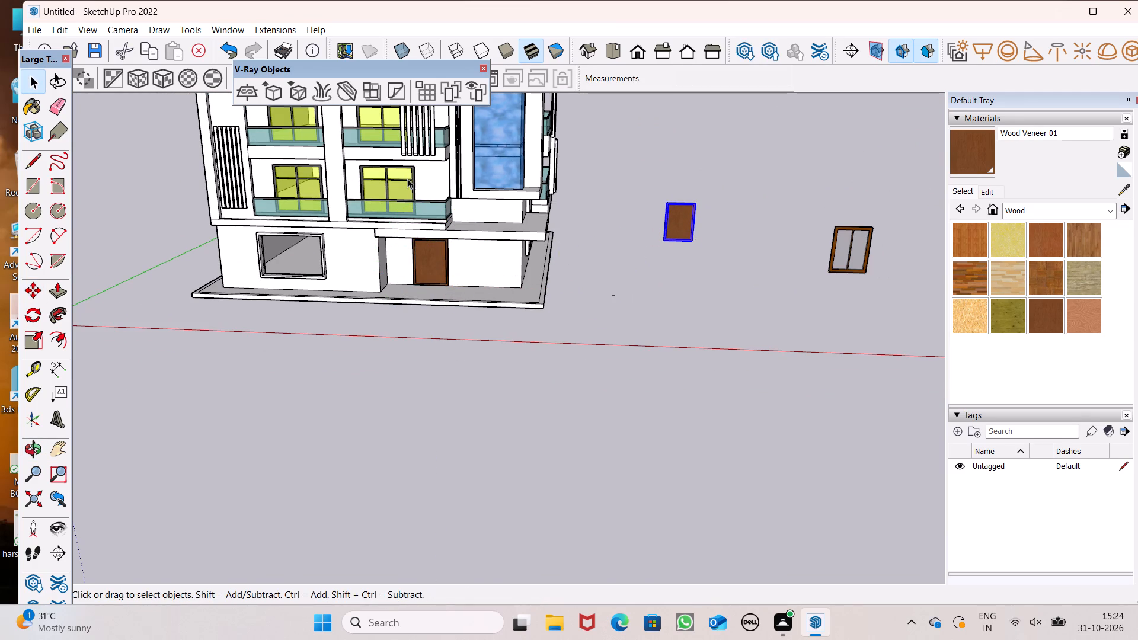
Copy the first-floor green-glazed window nearest the blue glazing about 65' out, between the loose door and the loose wooden window.
{"action": "left_click", "coordinate": [407, 178]}
{"action": "key", "text": "m"}
{"action": "key", "text": "Return"}
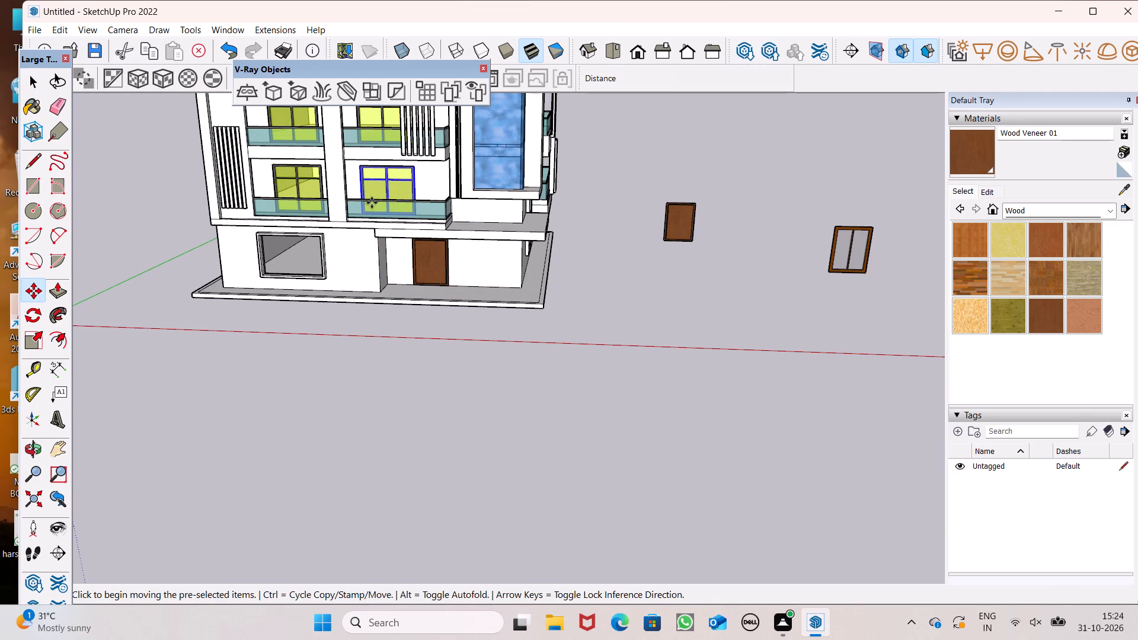
{"action": "left_click_drag", "start_coordinate": [415, 216], "coordinate": [784, 234]}
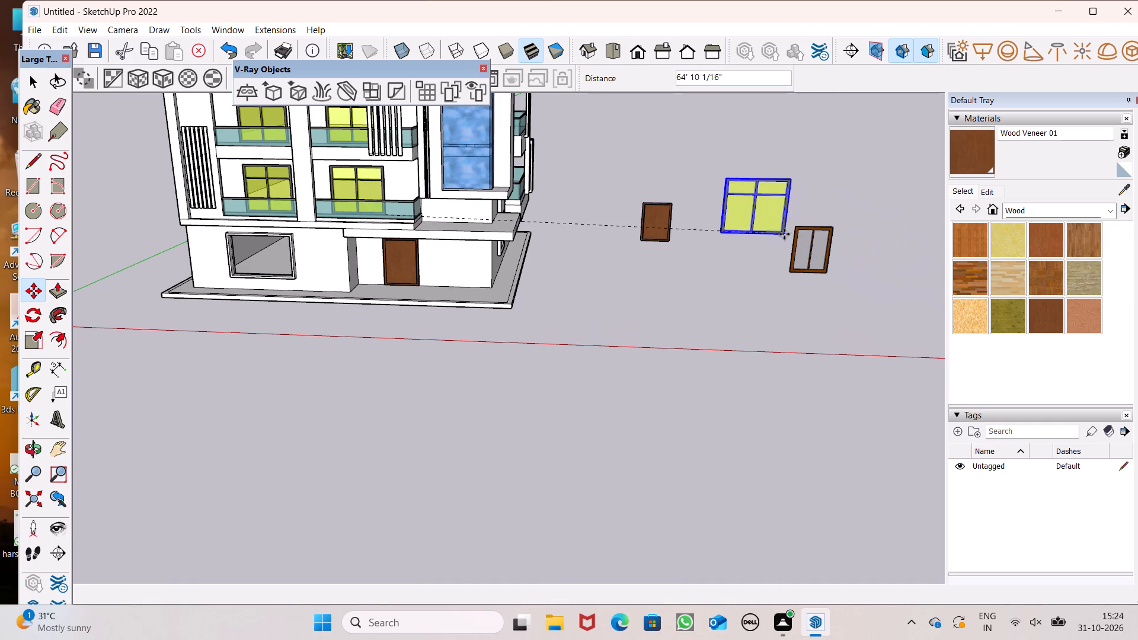
{"action": "key", "text": "space"}
{"action": "left_click", "coordinate": [752, 260]}
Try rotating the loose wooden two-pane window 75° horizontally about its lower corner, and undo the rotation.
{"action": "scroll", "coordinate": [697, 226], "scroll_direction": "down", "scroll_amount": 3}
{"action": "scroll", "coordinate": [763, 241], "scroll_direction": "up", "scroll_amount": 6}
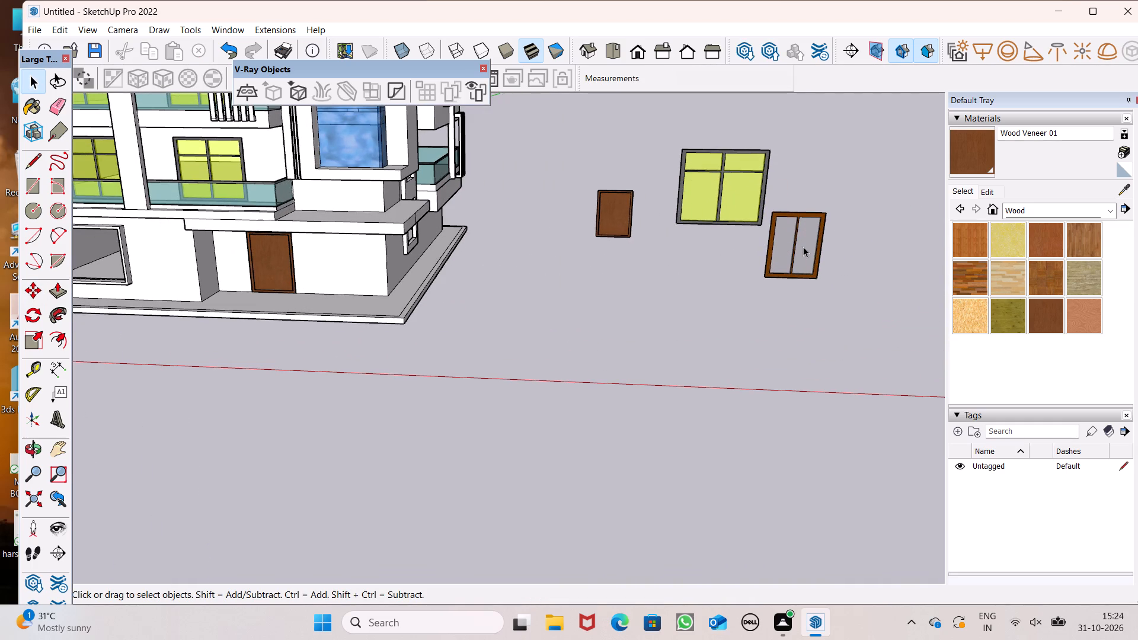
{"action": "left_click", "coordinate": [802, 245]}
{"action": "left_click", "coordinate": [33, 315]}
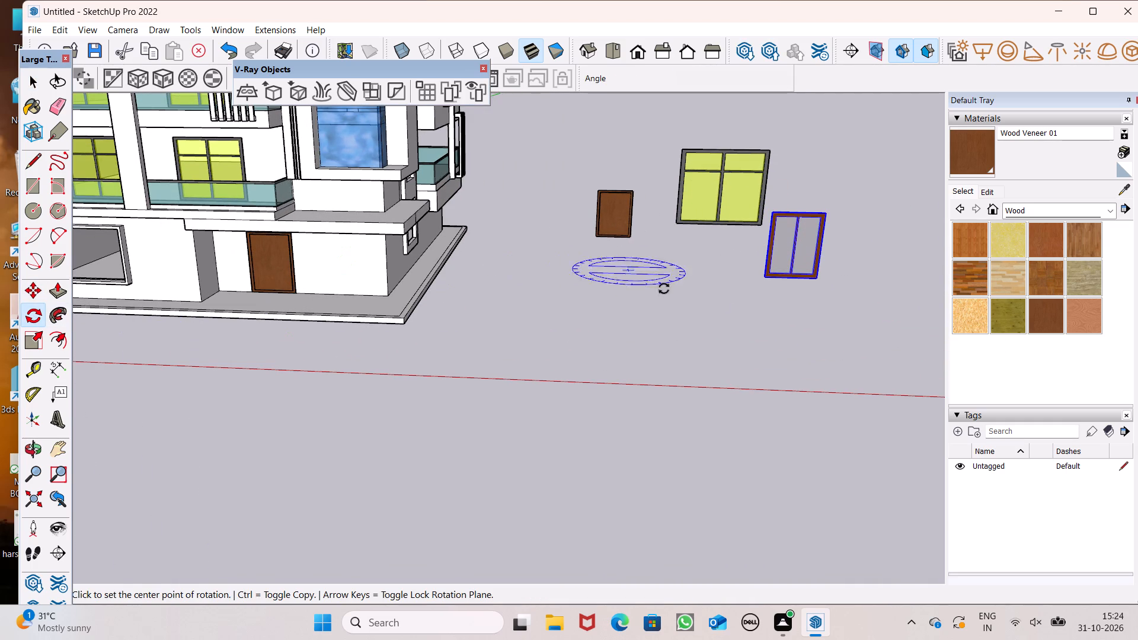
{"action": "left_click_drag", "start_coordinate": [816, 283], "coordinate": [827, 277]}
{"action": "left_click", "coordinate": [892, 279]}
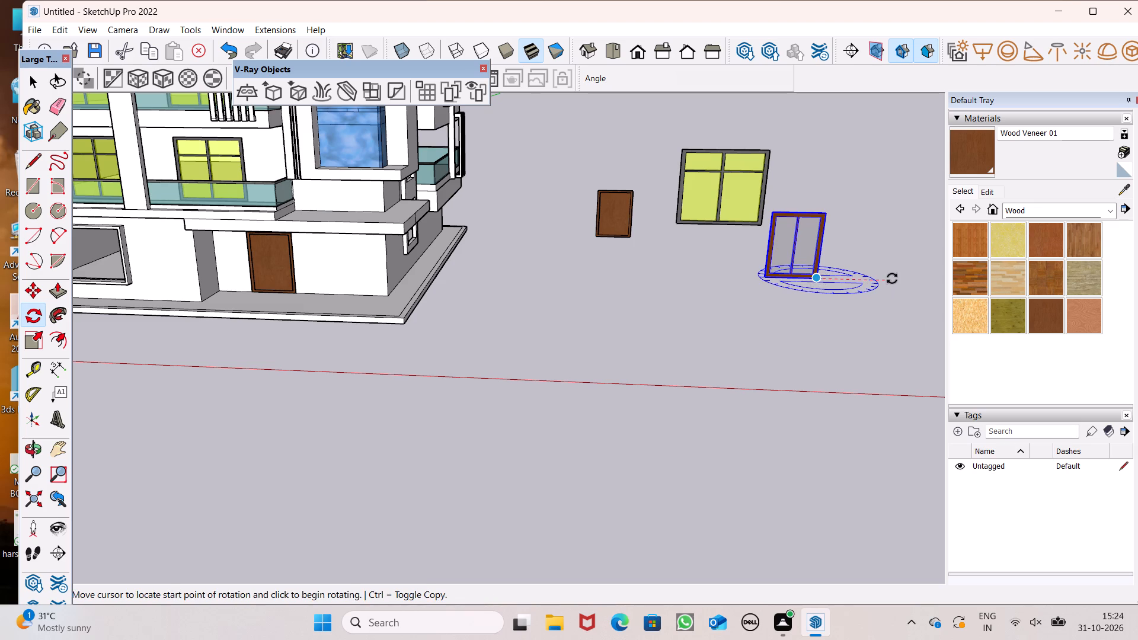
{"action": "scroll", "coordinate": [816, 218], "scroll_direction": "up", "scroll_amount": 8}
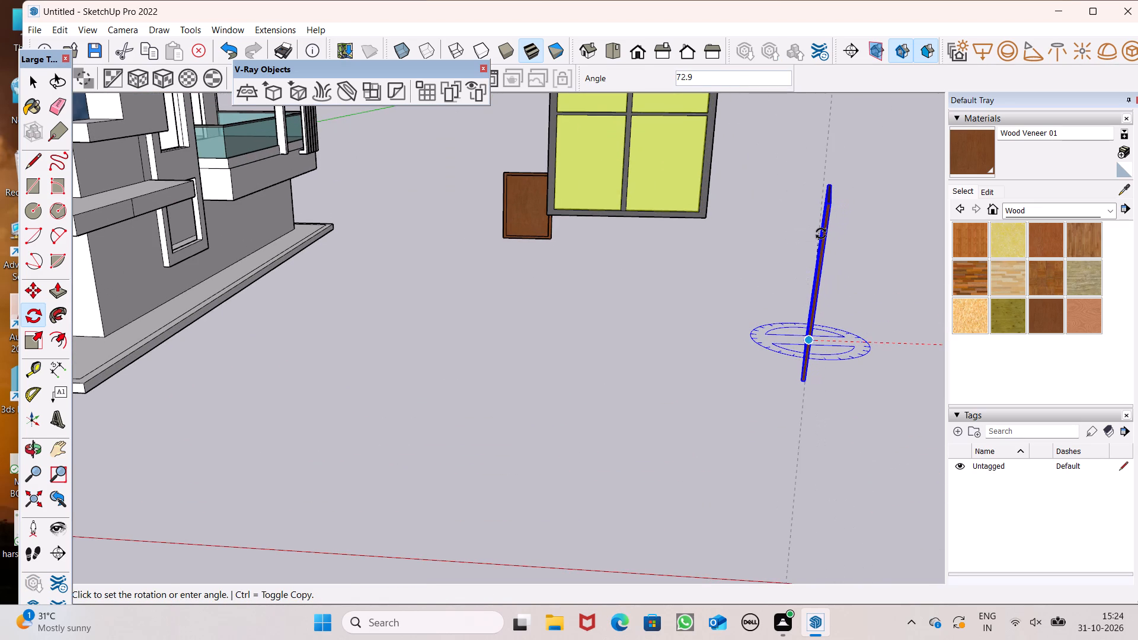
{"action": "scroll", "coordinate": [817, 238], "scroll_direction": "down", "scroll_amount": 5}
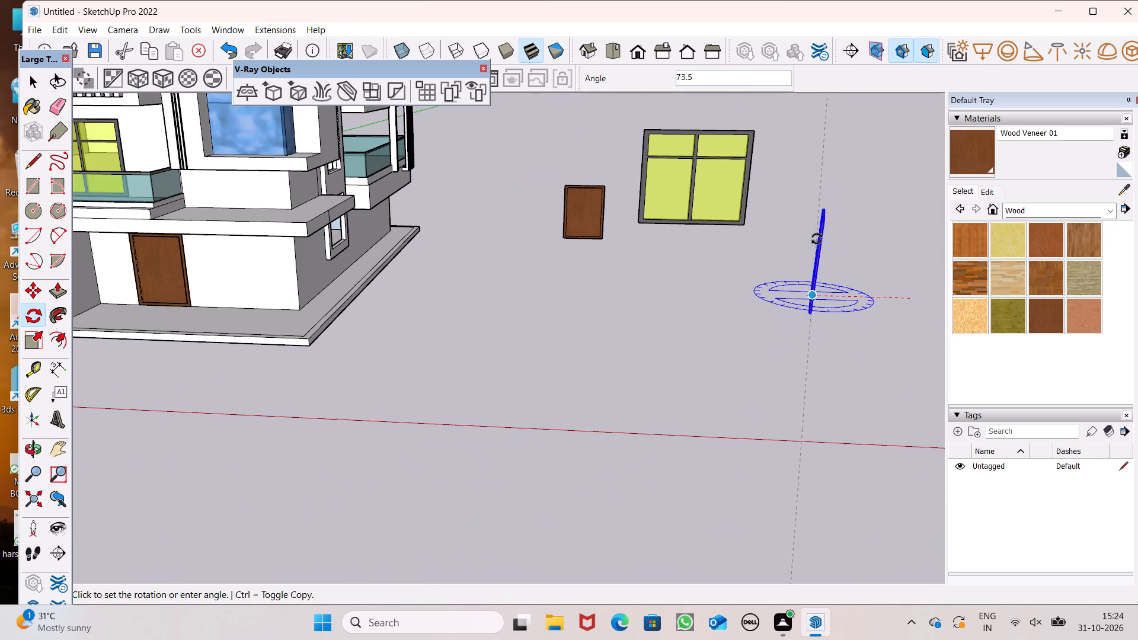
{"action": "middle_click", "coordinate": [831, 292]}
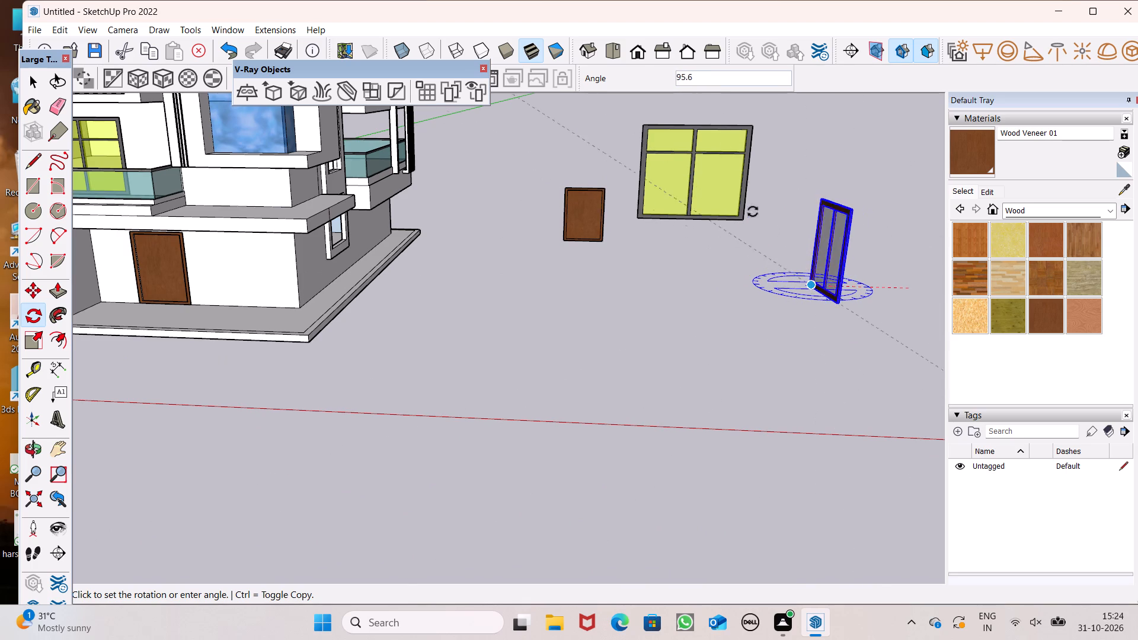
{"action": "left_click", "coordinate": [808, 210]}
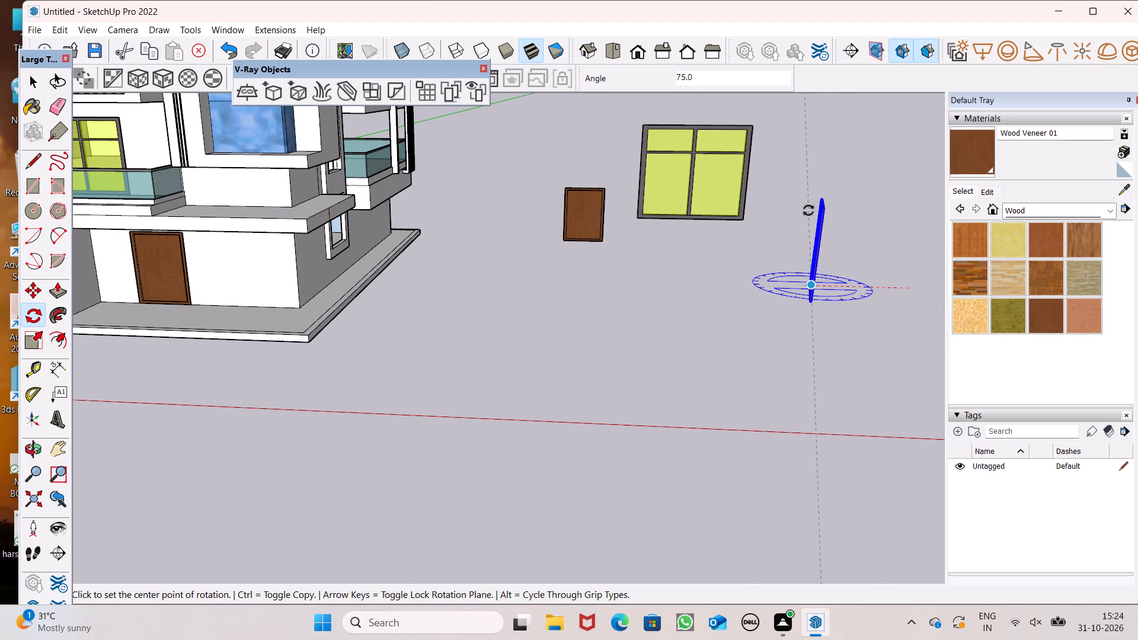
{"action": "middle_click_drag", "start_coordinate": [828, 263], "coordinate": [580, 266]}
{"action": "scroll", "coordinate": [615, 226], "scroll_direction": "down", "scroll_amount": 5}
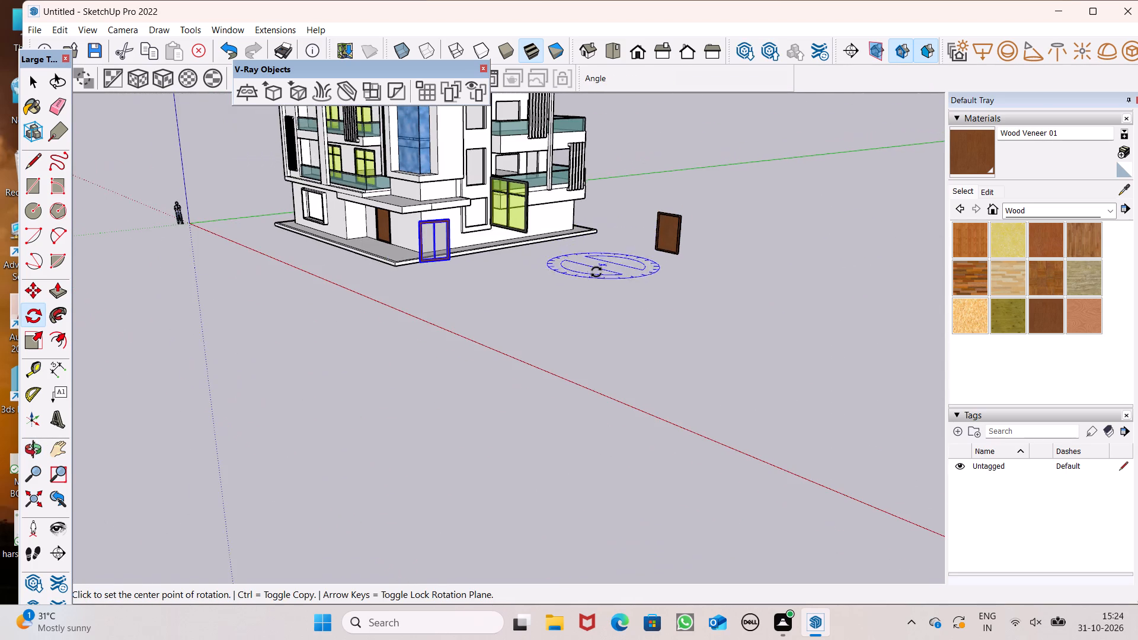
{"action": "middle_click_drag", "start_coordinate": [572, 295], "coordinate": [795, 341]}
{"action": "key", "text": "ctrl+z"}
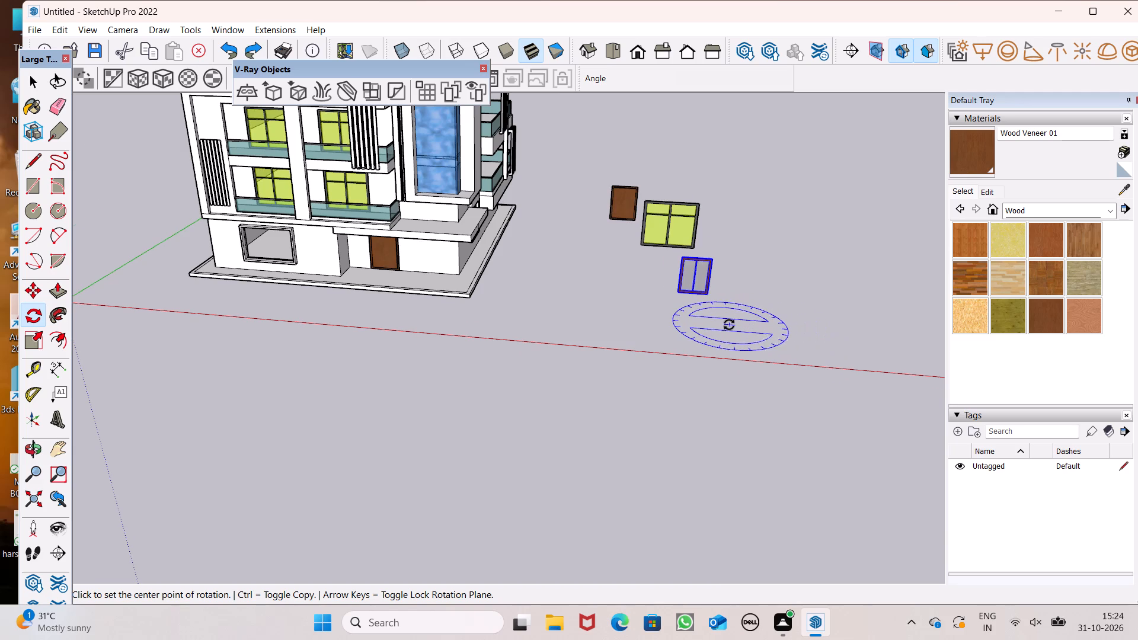
Rotate the loose wooden two-pane window 90° horizontally about its lower corner.
{"action": "scroll", "coordinate": [729, 324], "scroll_direction": "up", "scroll_amount": 5}
{"action": "scroll", "coordinate": [739, 302], "scroll_direction": "down", "scroll_amount": 5}
{"action": "middle_click_drag", "start_coordinate": [725, 328], "coordinate": [455, 350]}
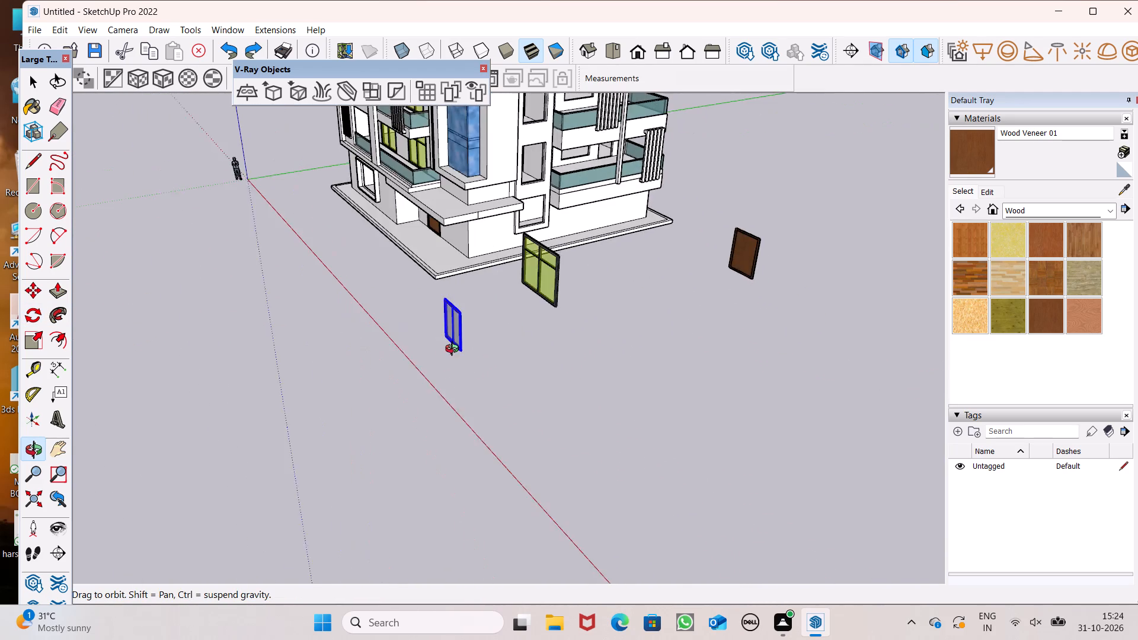
{"action": "middle_click_drag", "start_coordinate": [455, 350], "coordinate": [644, 341]}
{"action": "left_click", "coordinate": [651, 322]}
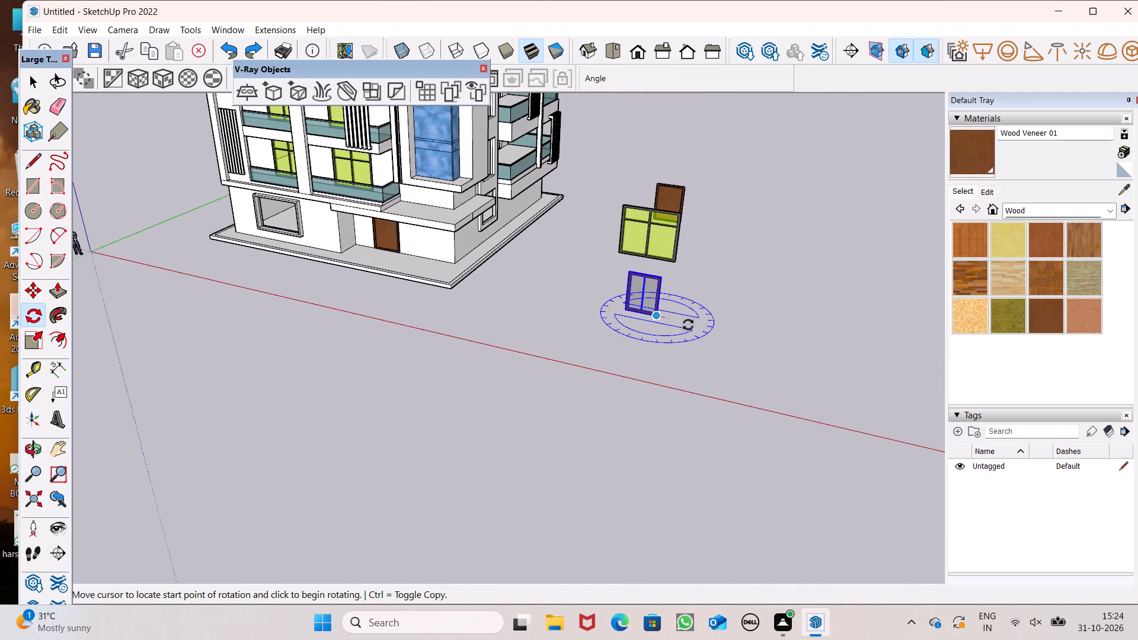
{"action": "left_click", "coordinate": [730, 334]}
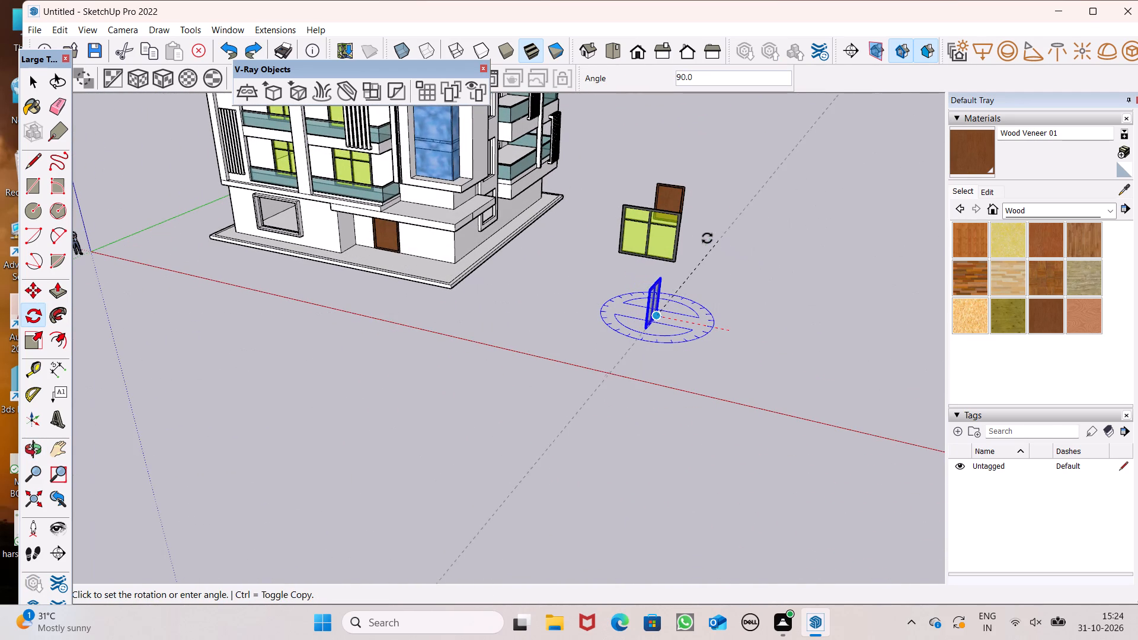
{"action": "left_click", "coordinate": [697, 238]}
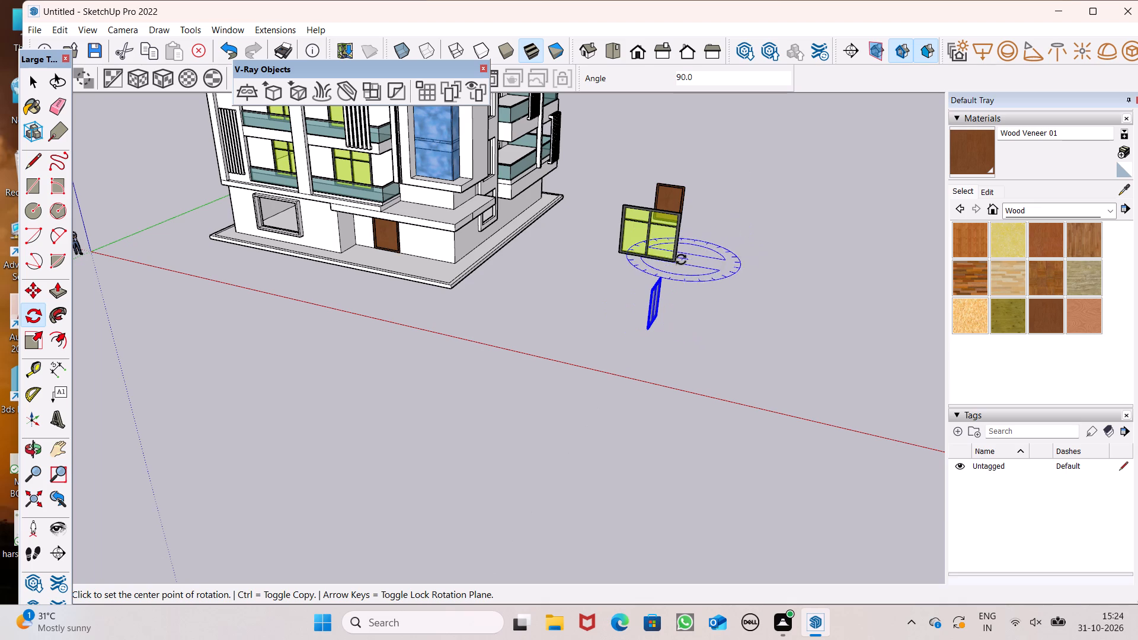
{"action": "key", "text": "space"}
{"action": "left_click", "coordinate": [725, 261]}
Rotate the loose green-glazed window 90° horizontally about its lower corner.
{"action": "left_click", "coordinate": [654, 251]}
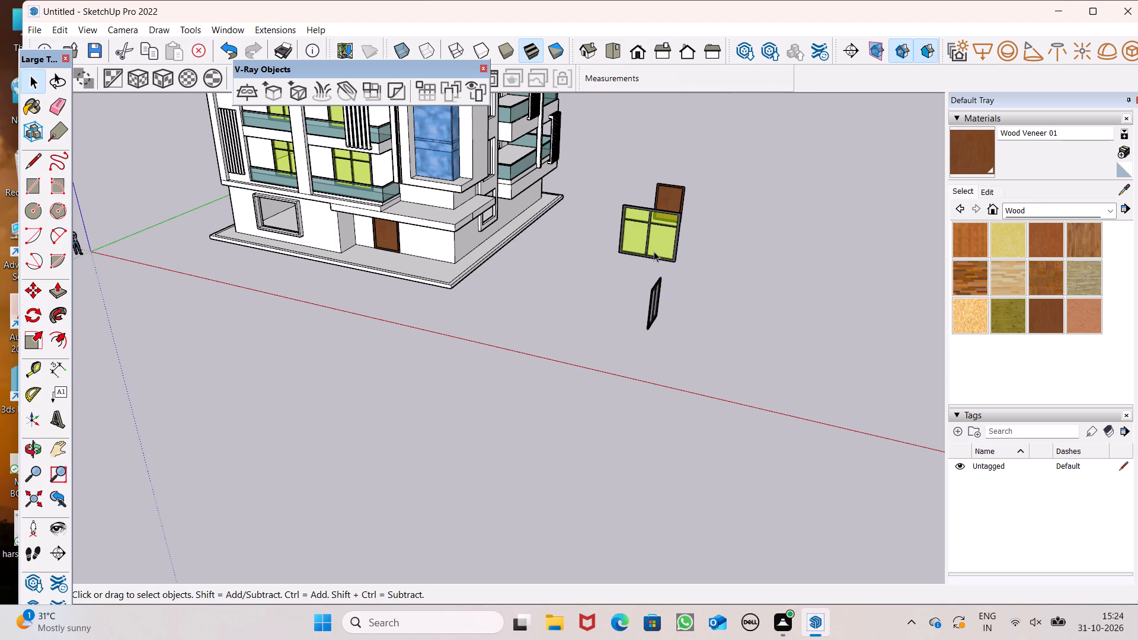
{"action": "scroll", "coordinate": [692, 254], "scroll_direction": "up", "scroll_amount": 5}
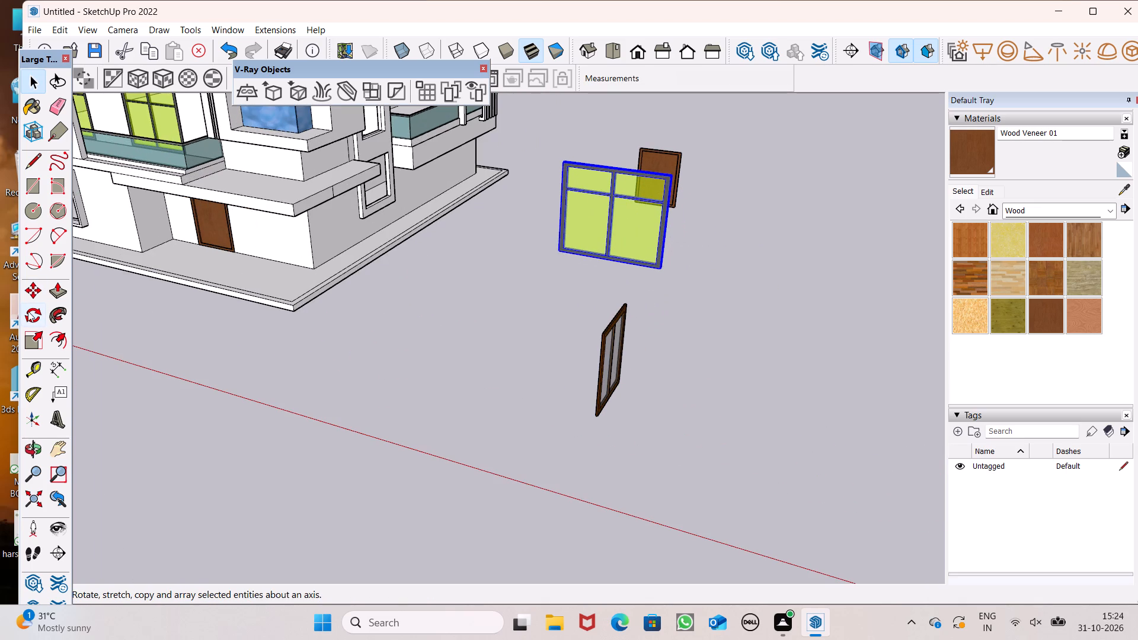
{"action": "left_click", "coordinate": [28, 311]}
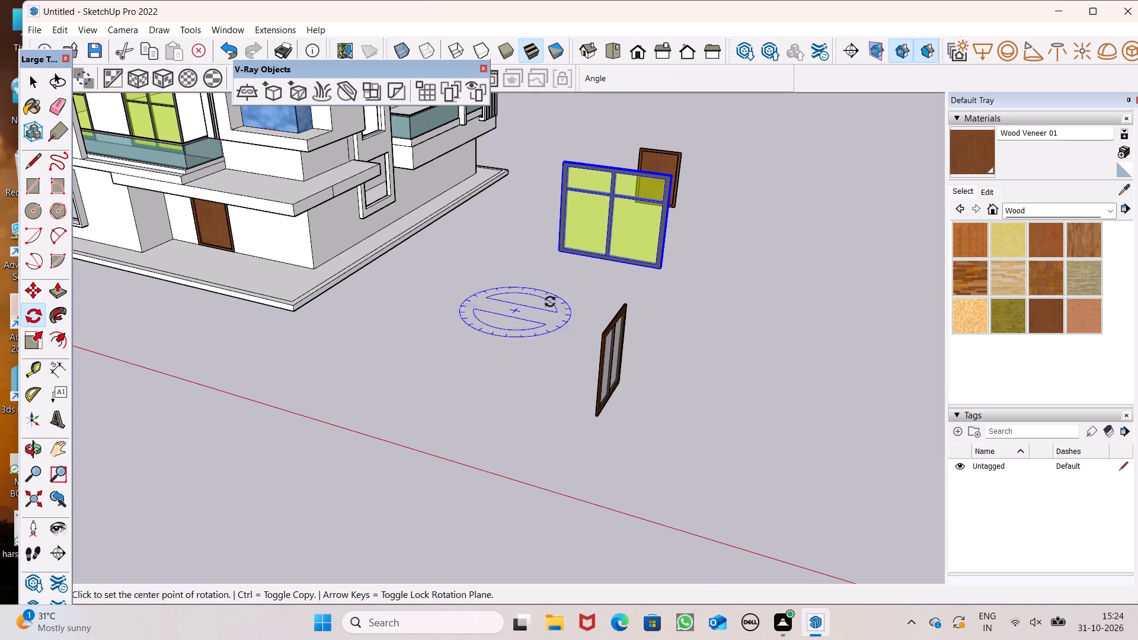
{"action": "scroll", "coordinate": [654, 295], "scroll_direction": "up", "scroll_amount": 3}
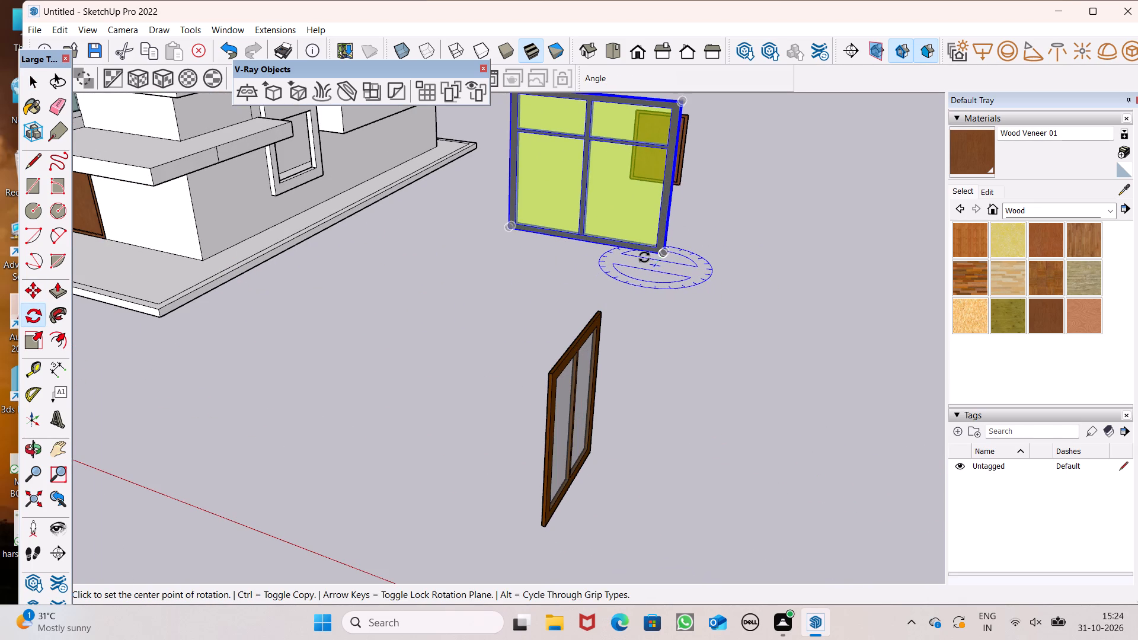
{"action": "left_click", "coordinate": [644, 256]}
{"action": "left_click", "coordinate": [746, 284]}
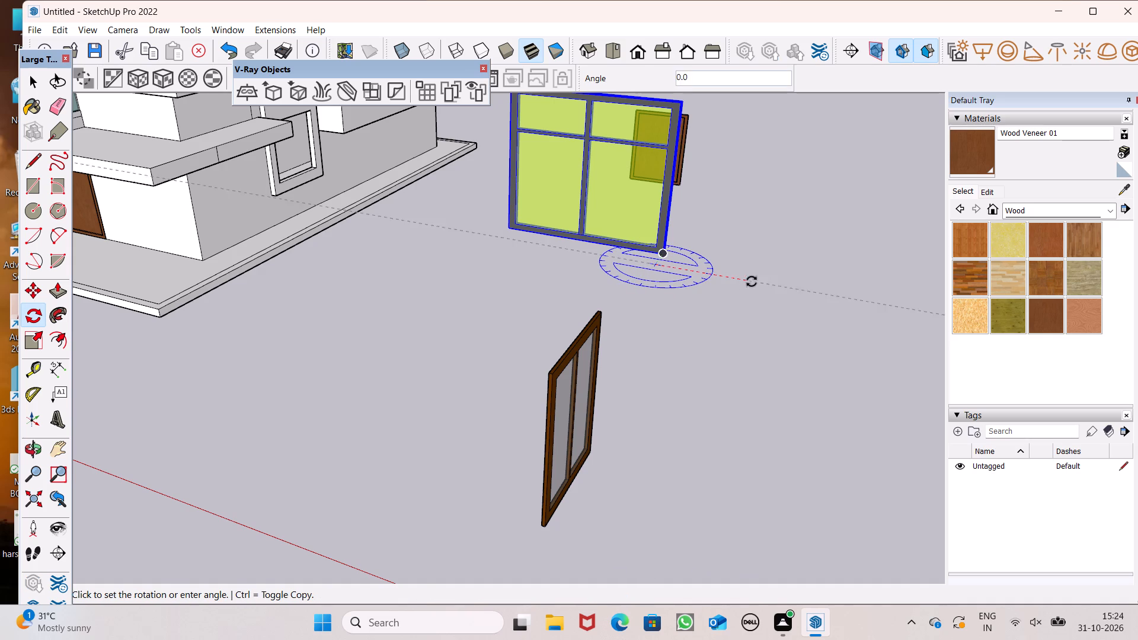
{"action": "scroll", "coordinate": [716, 171], "scroll_direction": "up", "scroll_amount": 4}
{"action": "left_click", "coordinate": [716, 171]}
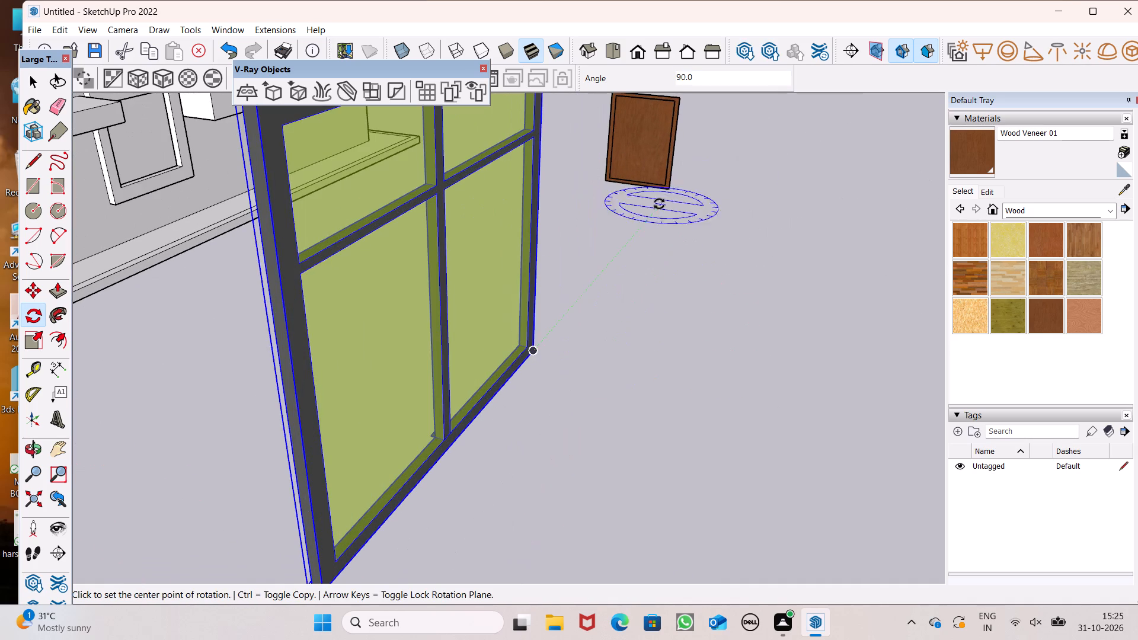
Rotate the loose brown door horizontally about its lower corner so it lines up with the two rotated windows.
{"action": "key", "text": "space"}
{"action": "left_click", "coordinate": [642, 293]}
{"action": "scroll", "coordinate": [636, 244], "scroll_direction": "down", "scroll_amount": 7}
{"action": "scroll", "coordinate": [644, 224], "scroll_direction": "up", "scroll_amount": 6}
{"action": "left_click", "coordinate": [662, 141]}
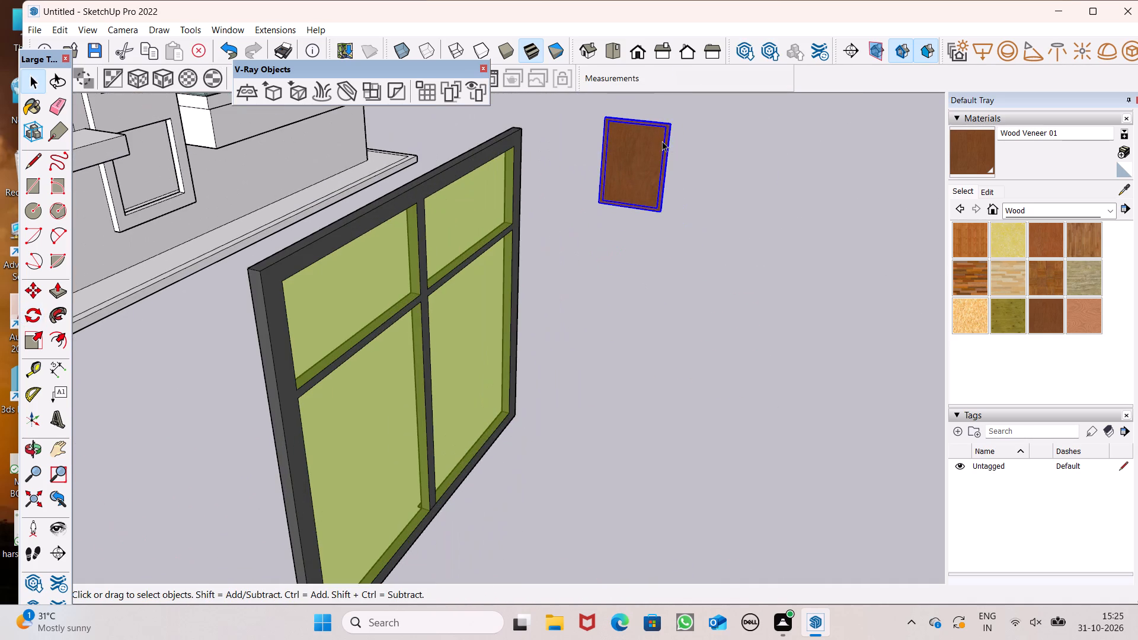
{"action": "scroll", "coordinate": [718, 148], "scroll_direction": "up", "scroll_amount": 5}
{"action": "left_click", "coordinate": [31, 319]}
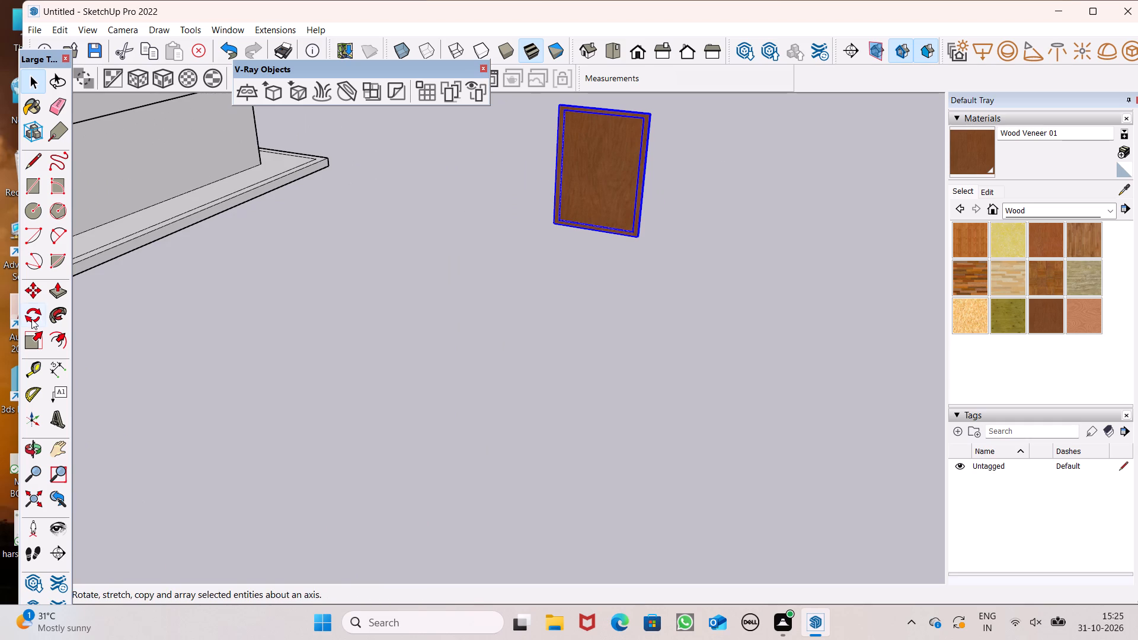
{"action": "left_click", "coordinate": [644, 239]}
{"action": "left_click", "coordinate": [706, 247]}
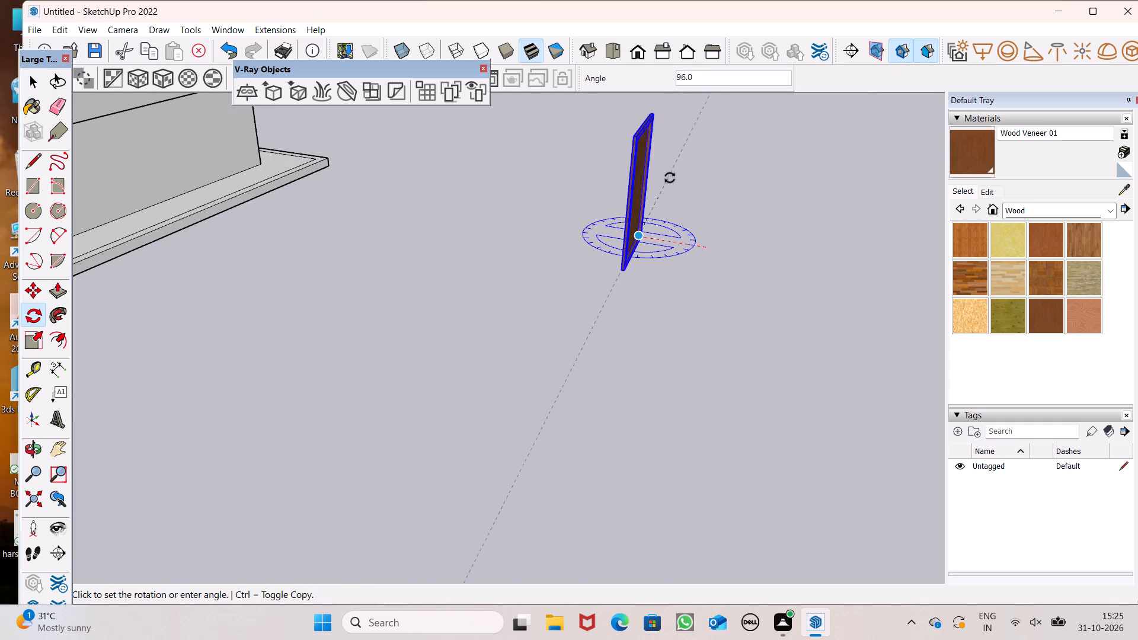
{"action": "left_click", "coordinate": [676, 182]}
{"action": "key", "text": "space"}
{"action": "scroll", "coordinate": [564, 338], "scroll_direction": "down", "scroll_amount": 12}
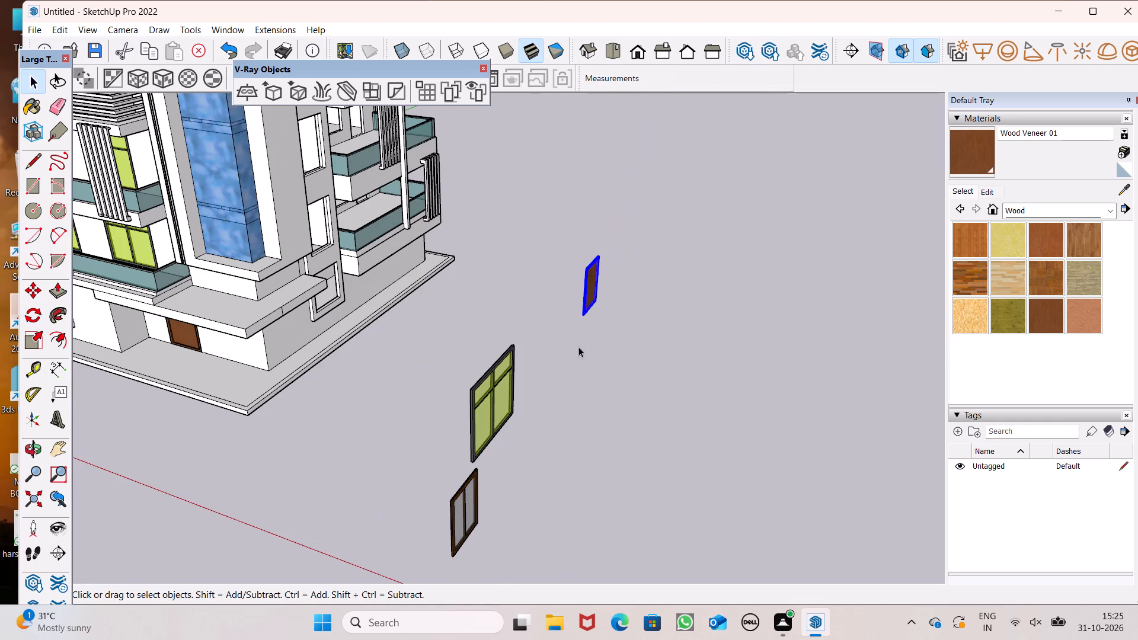
{"action": "left_click", "coordinate": [658, 307]}
Move the rotated wooden two-pane window to the topmost opening of the narrow wall strip beside the blue glazing.
{"action": "scroll", "coordinate": [658, 315], "scroll_direction": "down", "scroll_amount": 4}
{"action": "middle_click_drag", "start_coordinate": [653, 361], "coordinate": [496, 369]}
{"action": "scroll", "coordinate": [449, 369], "scroll_direction": "down", "scroll_amount": 5}
{"action": "middle_click_drag", "start_coordinate": [445, 406], "coordinate": [396, 377]}
{"action": "scroll", "coordinate": [603, 334], "scroll_direction": "down", "scroll_amount": 5}
{"action": "middle_click_drag", "start_coordinate": [583, 382], "coordinate": [491, 373]}
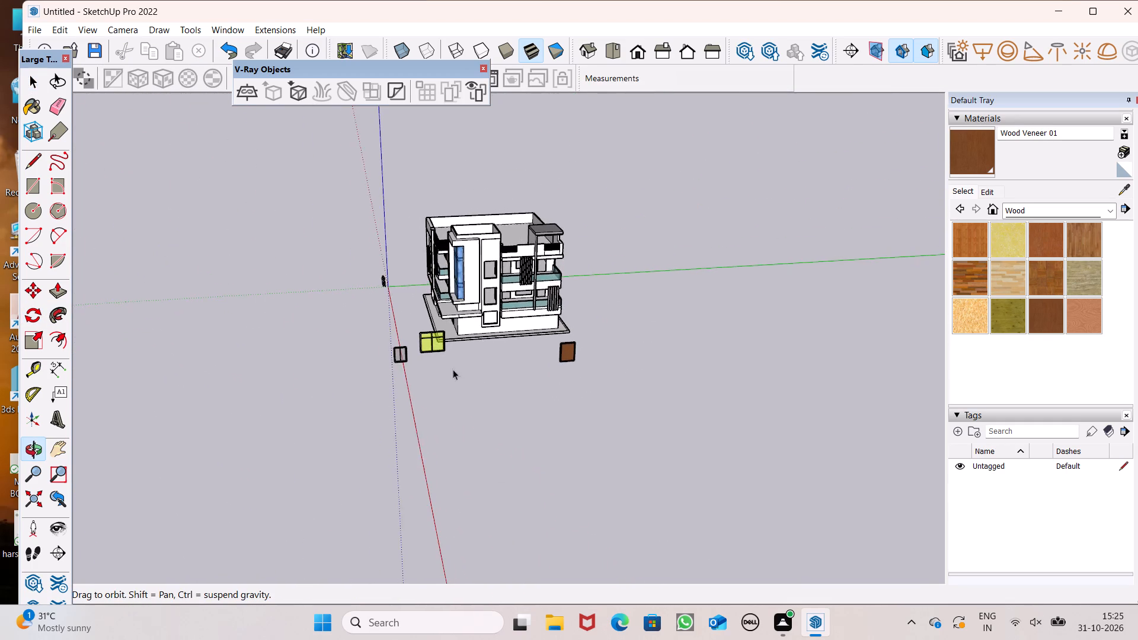
{"action": "scroll", "coordinate": [439, 369], "scroll_direction": "up", "scroll_amount": 5}
{"action": "left_click", "coordinate": [383, 349]}
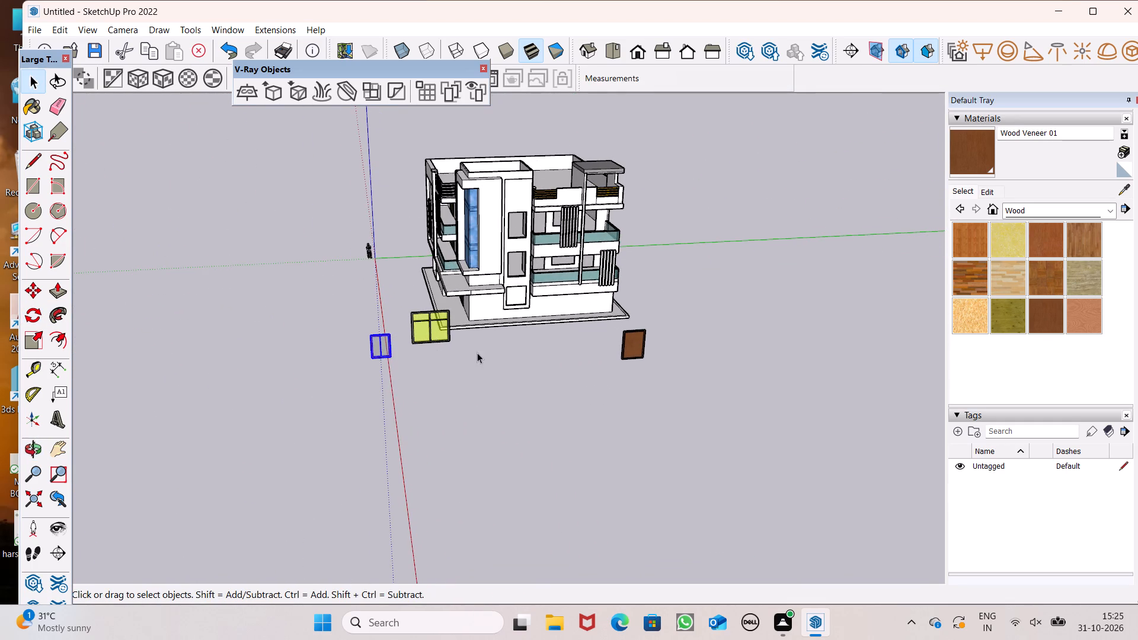
{"action": "scroll", "coordinate": [484, 361], "scroll_direction": "down", "scroll_amount": 4}
{"action": "key", "text": "m"}
{"action": "key", "text": "Return"}
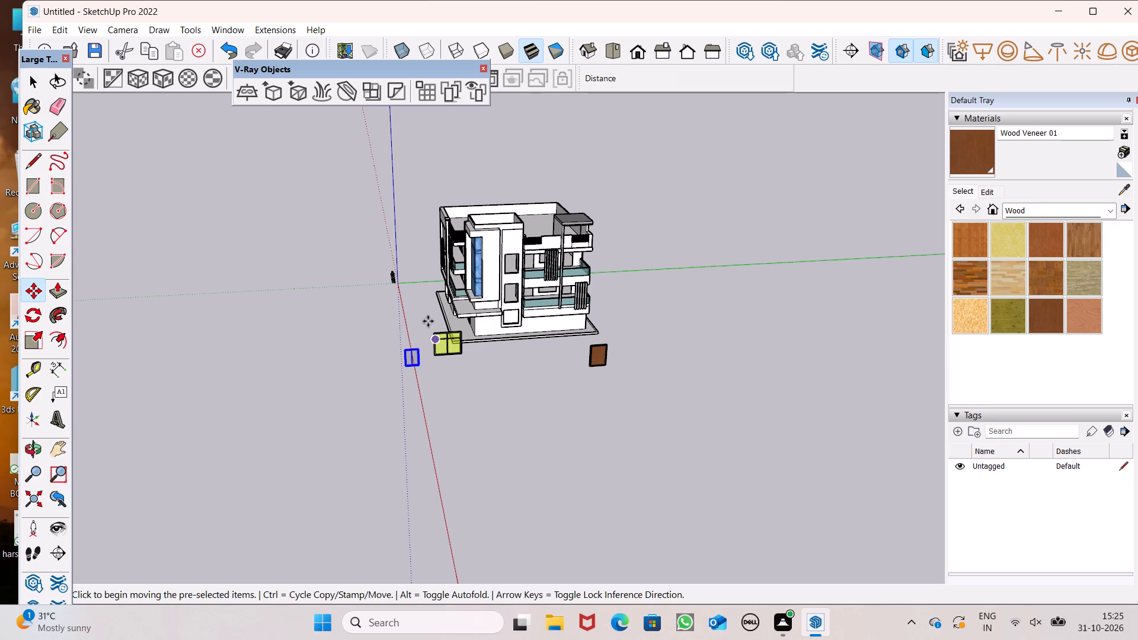
{"action": "left_click_drag", "start_coordinate": [417, 366], "coordinate": [530, 302]}
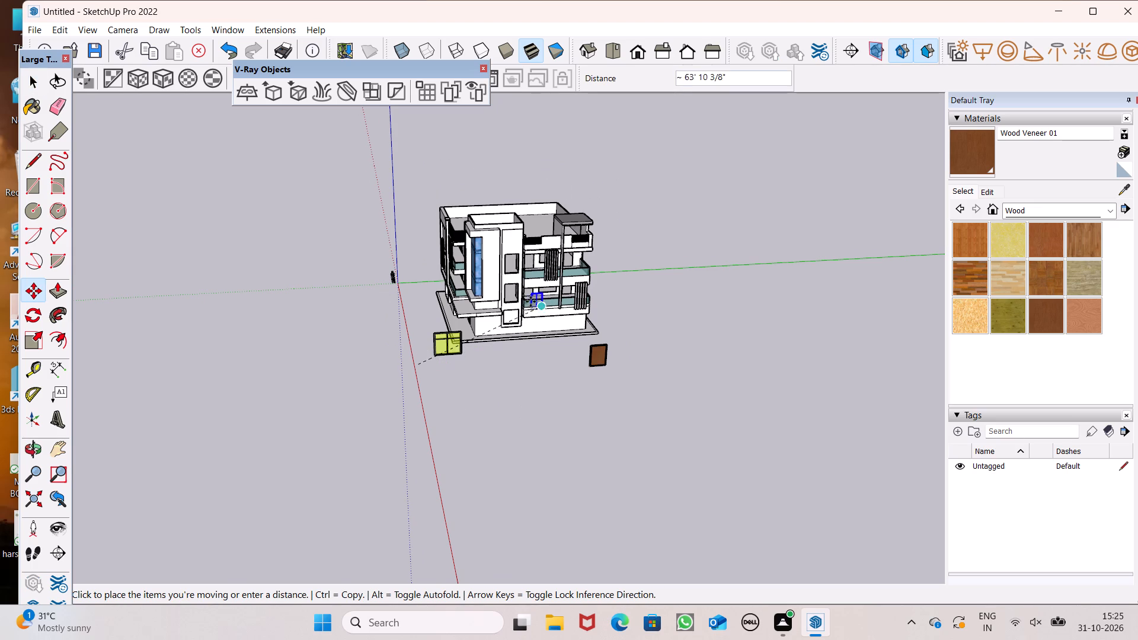
{"action": "left_click_drag", "start_coordinate": [530, 302], "coordinate": [517, 274]}
{"action": "scroll", "coordinate": [525, 244], "scroll_direction": "up", "scroll_amount": 6}
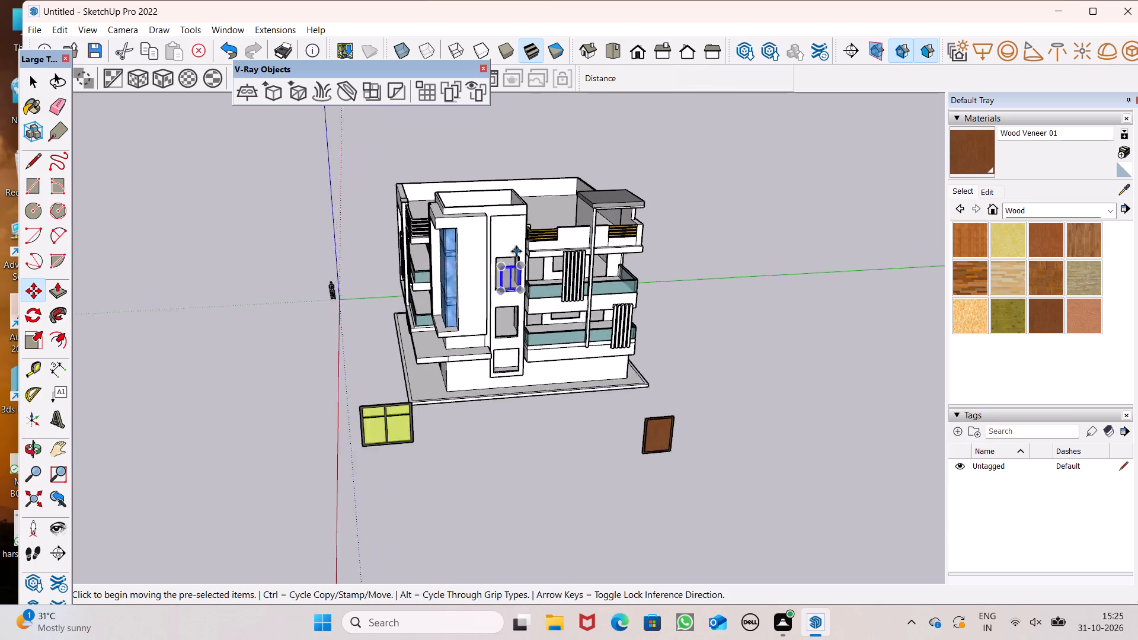
{"action": "scroll", "coordinate": [516, 251], "scroll_direction": "up", "scroll_amount": 2}
{"action": "right_click", "coordinate": [516, 251]}
{"action": "left_click_drag", "start_coordinate": [455, 535], "coordinate": [455, 527]}
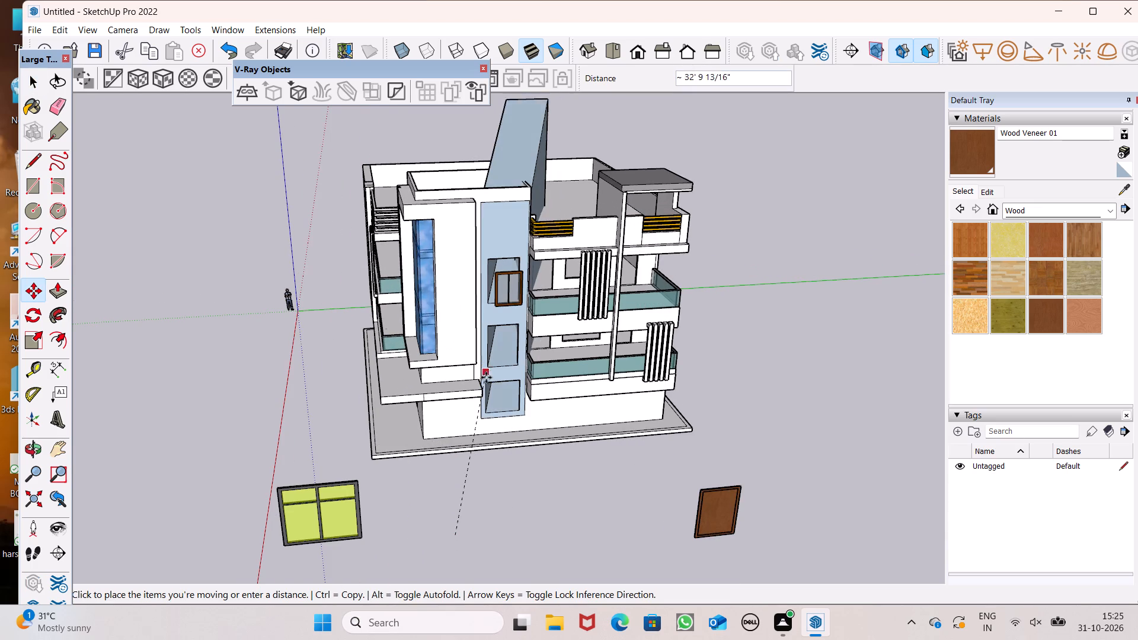
{"action": "key", "text": "space"}
Align the wooden window's lower corner with the lower corner of the topmost opening, inside the reveal.
{"action": "scroll", "coordinate": [545, 289], "scroll_direction": "up", "scroll_amount": 7}
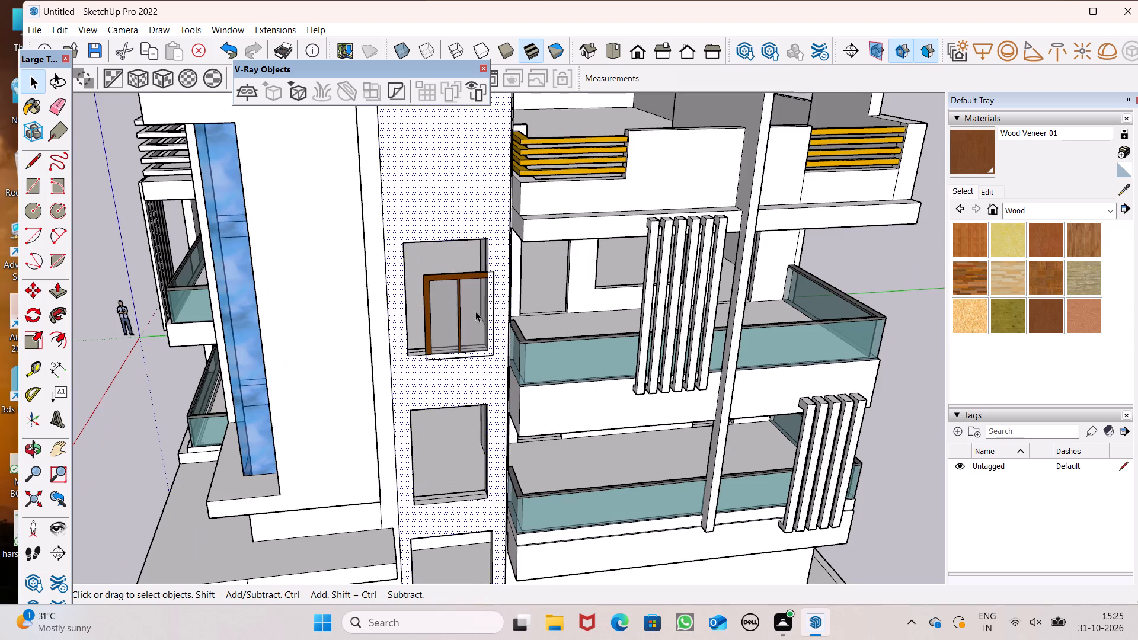
{"action": "left_click", "coordinate": [475, 311]}
{"action": "middle_click_drag", "start_coordinate": [492, 317], "coordinate": [475, 350]}
{"action": "key", "text": "m"}
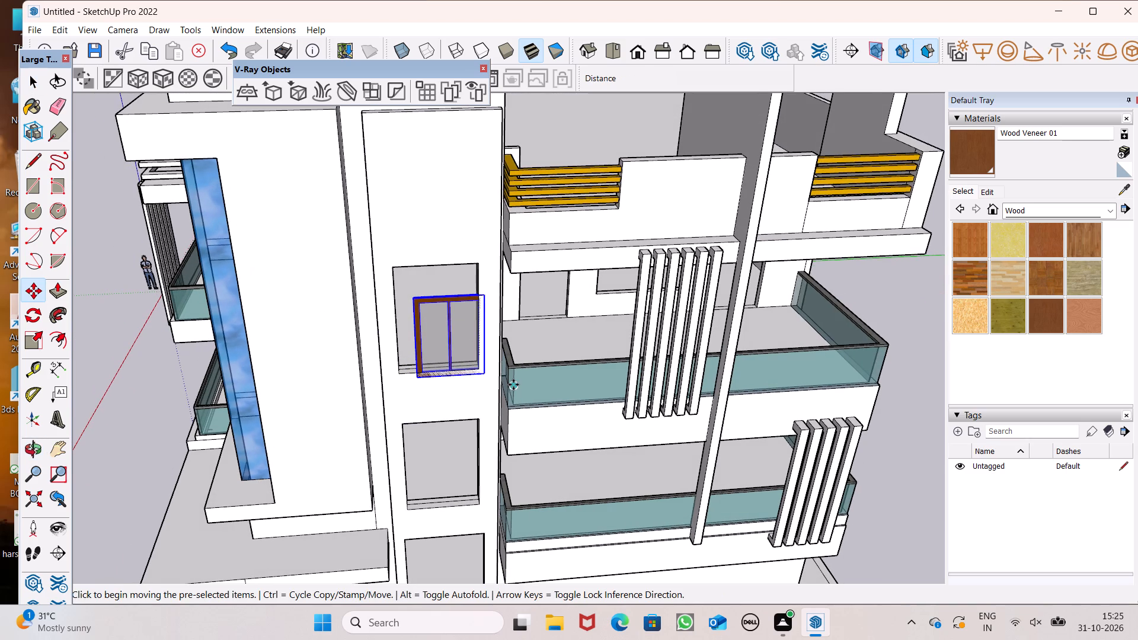
{"action": "key", "text": "Return"}
{"action": "left_click_drag", "start_coordinate": [485, 373], "coordinate": [474, 363]}
{"action": "left_click", "coordinate": [474, 361]}
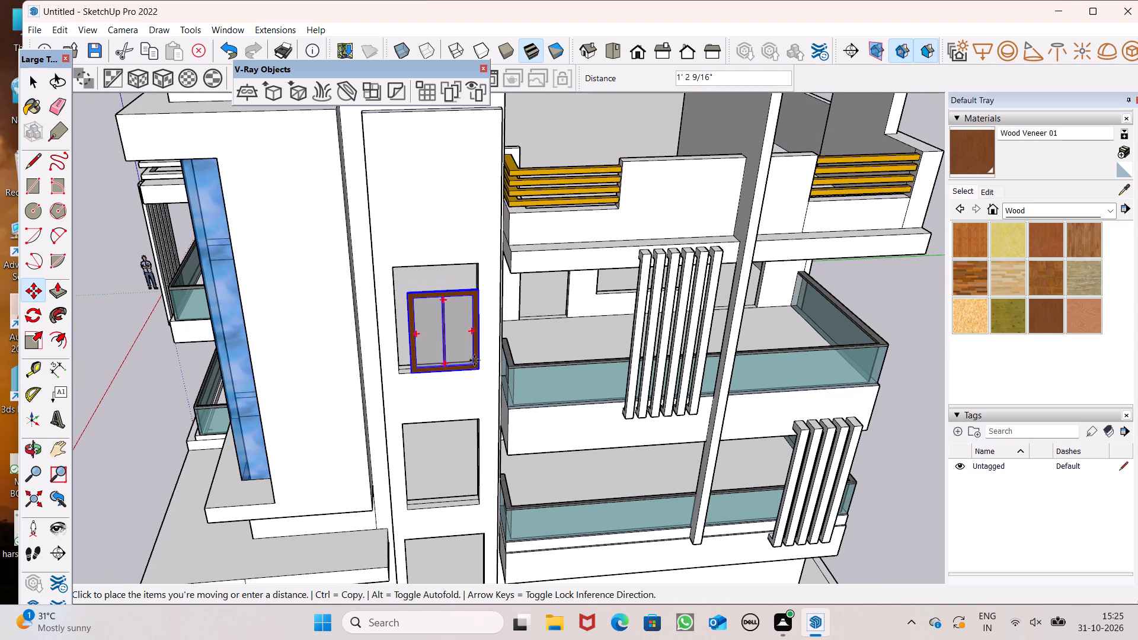
{"action": "scroll", "coordinate": [447, 331], "scroll_direction": "up", "scroll_amount": 8}
{"action": "scroll", "coordinate": [468, 306], "scroll_direction": "down", "scroll_amount": 3}
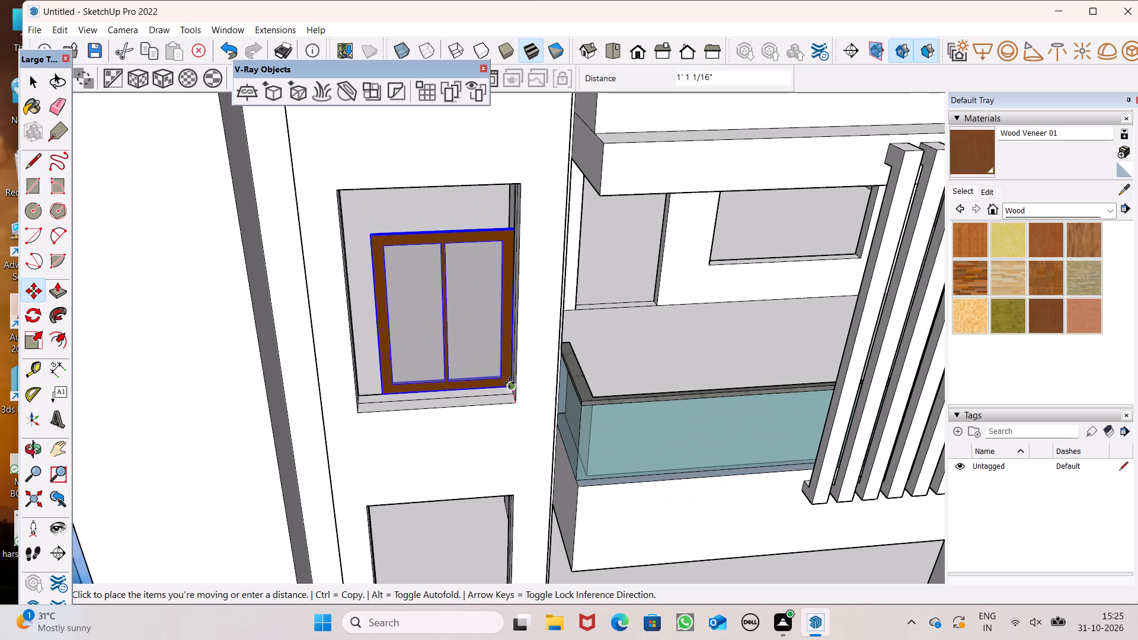
{"action": "left_click", "coordinate": [511, 389]}
{"action": "scroll", "coordinate": [552, 356], "scroll_direction": "down", "scroll_amount": 13}
{"action": "key", "text": "space"}
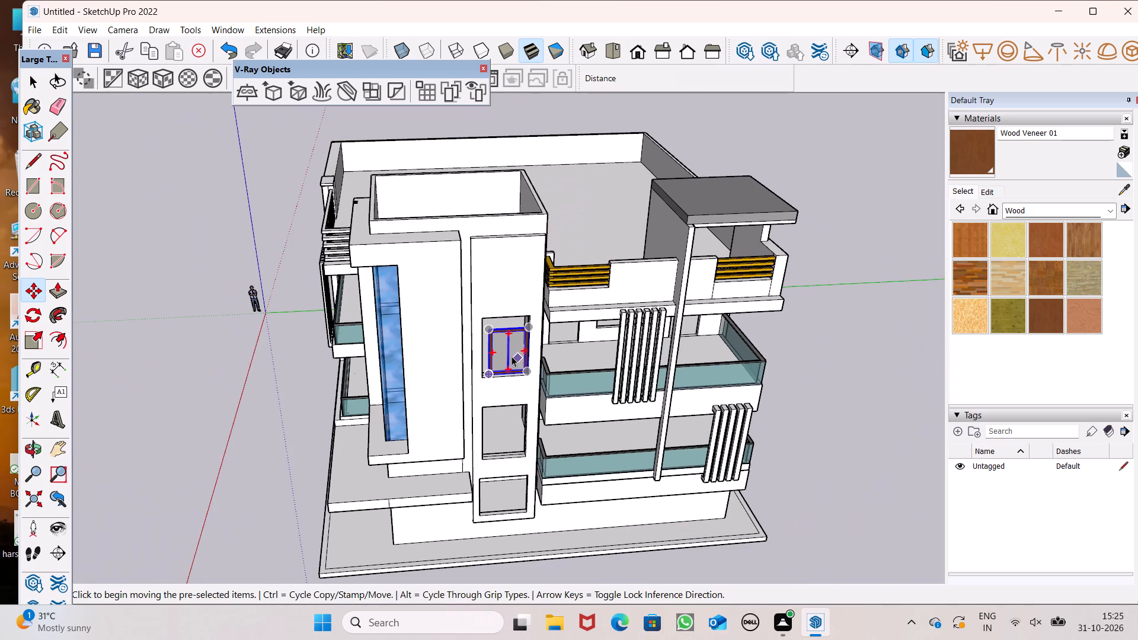
Scale the wooden window in width and height to fill the topmost opening of the wall strip.
{"action": "left_click", "coordinate": [35, 342]}
{"action": "scroll", "coordinate": [512, 337], "scroll_direction": "up", "scroll_amount": 7}
{"action": "scroll", "coordinate": [552, 267], "scroll_direction": "down", "scroll_amount": 5}
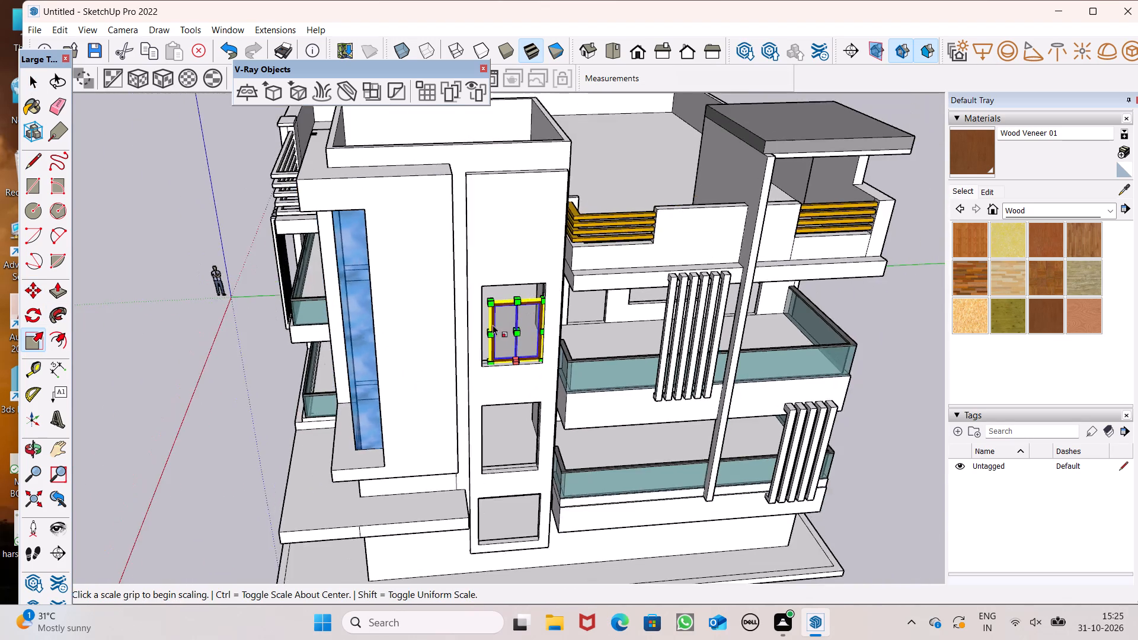
{"action": "scroll", "coordinate": [493, 325], "scroll_direction": "up", "scroll_amount": 8}
{"action": "middle_click_drag", "start_coordinate": [475, 379], "coordinate": [461, 427]}
{"action": "scroll", "coordinate": [461, 427], "scroll_direction": "up", "scroll_amount": 7}
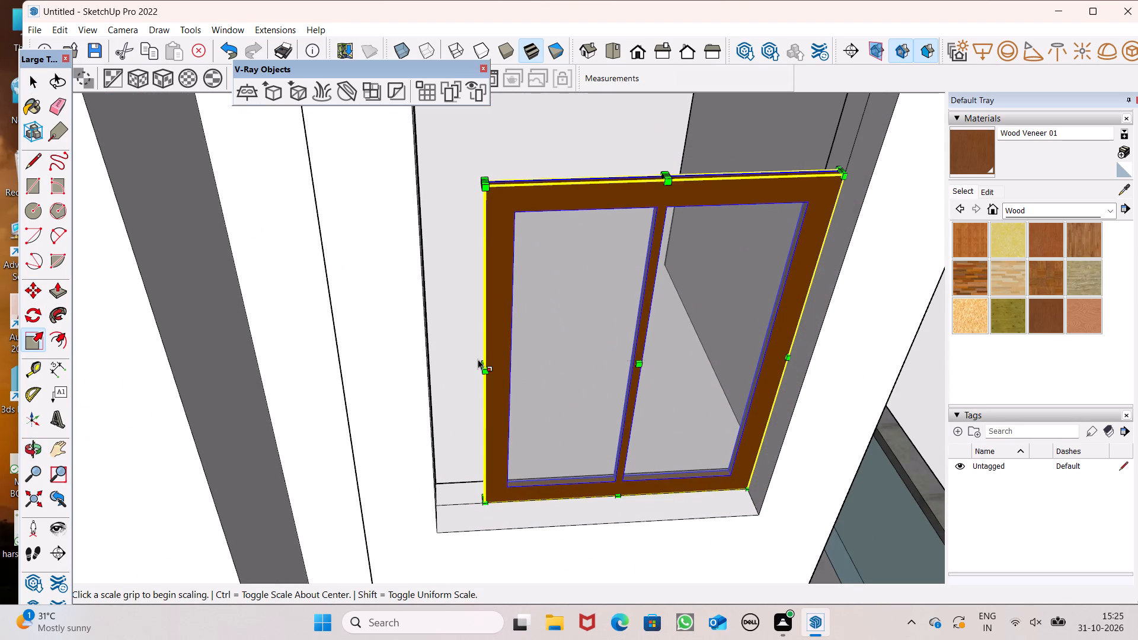
{"action": "left_click_drag", "start_coordinate": [480, 363], "coordinate": [430, 365]}
{"action": "scroll", "coordinate": [500, 384], "scroll_direction": "down", "scroll_amount": 5}
{"action": "scroll", "coordinate": [602, 158], "scroll_direction": "up", "scroll_amount": 6}
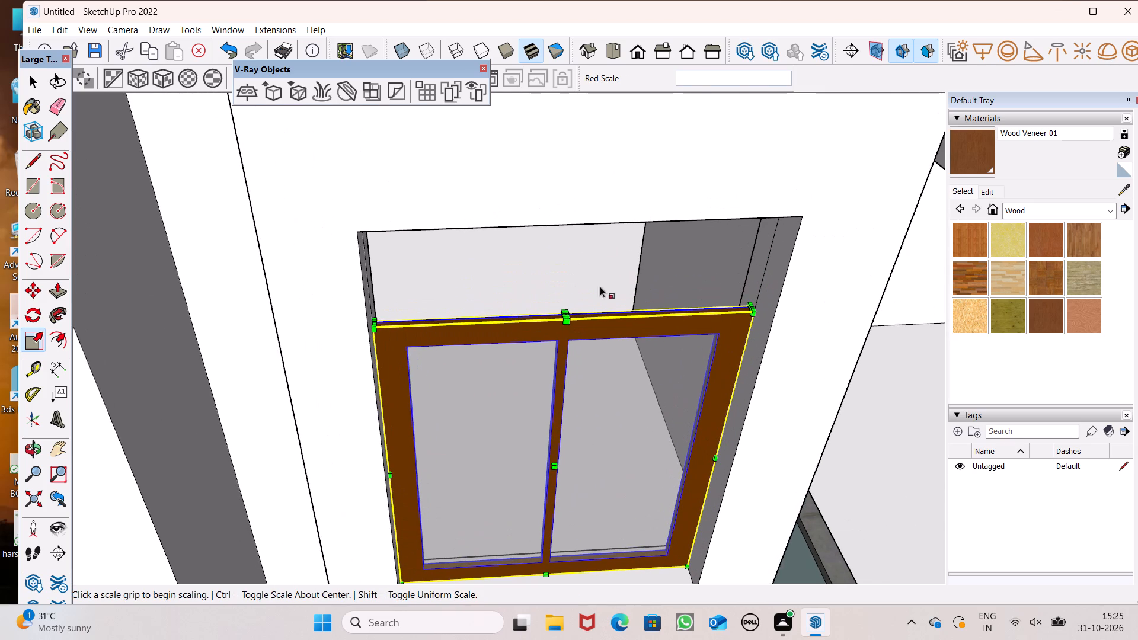
{"action": "left_click_drag", "start_coordinate": [565, 325], "coordinate": [565, 295]}
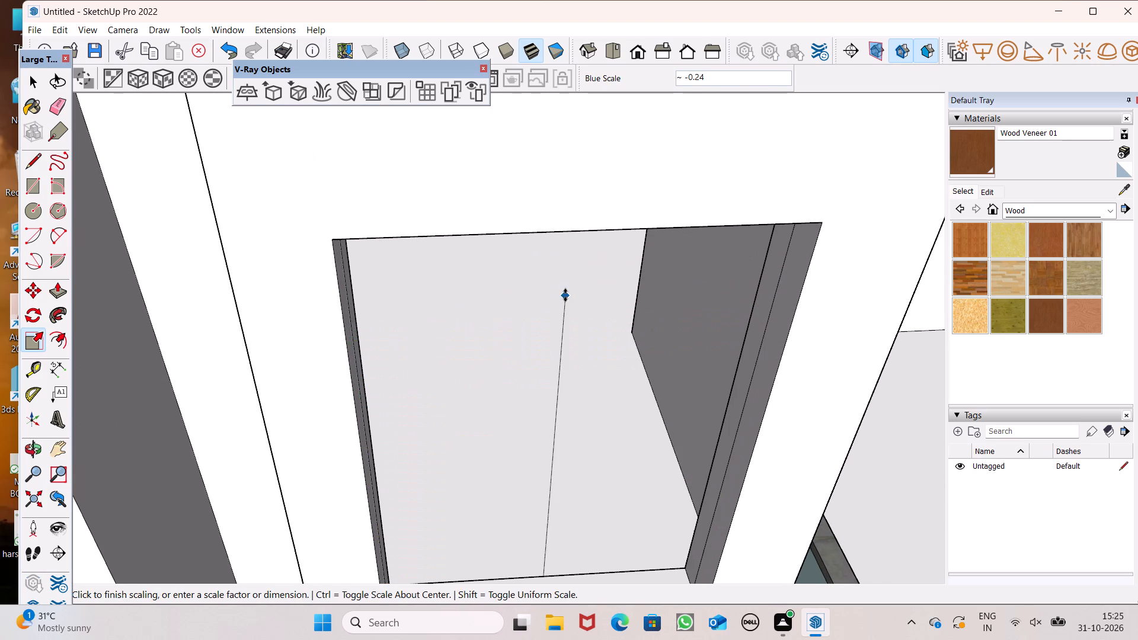
{"action": "left_click_drag", "start_coordinate": [565, 295], "coordinate": [553, 229]}
{"action": "scroll", "coordinate": [545, 251], "scroll_direction": "down", "scroll_amount": 6}
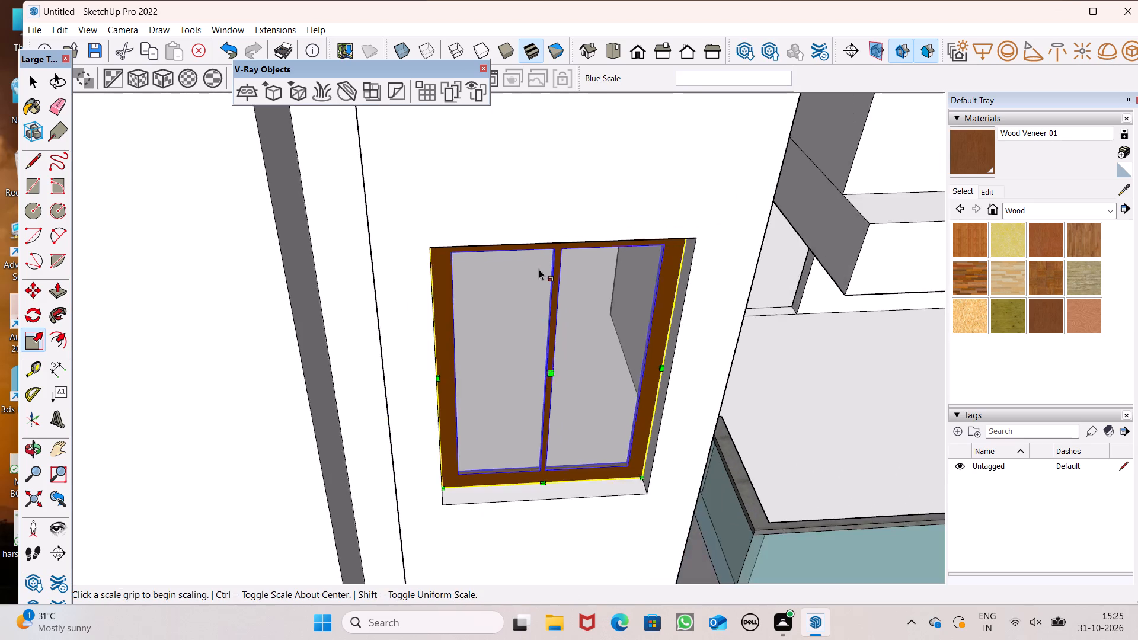
{"action": "scroll", "coordinate": [539, 269], "scroll_direction": "down", "scroll_amount": 1}
{"action": "middle_click_drag", "start_coordinate": [533, 310], "coordinate": [532, 202]}
{"action": "scroll", "coordinate": [532, 202], "scroll_direction": "up", "scroll_amount": 1}
{"action": "scroll", "coordinate": [538, 297], "scroll_direction": "down", "scroll_amount": 6}
{"action": "left_click_drag", "start_coordinate": [536, 305], "coordinate": [549, 271]}
{"action": "middle_click_drag", "start_coordinate": [549, 277], "coordinate": [515, 197]}
{"action": "left_click_drag", "start_coordinate": [549, 271], "coordinate": [527, 209]}
{"action": "scroll", "coordinate": [515, 197], "scroll_direction": "up", "scroll_amount": 1}
{"action": "key", "text": "space"}
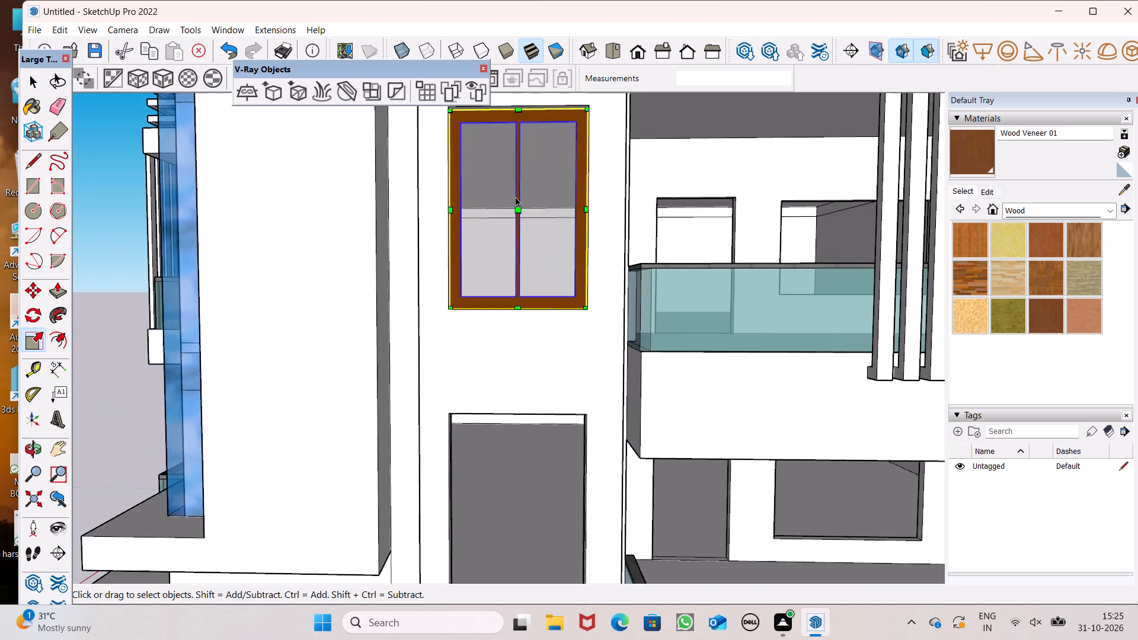
Copy the fitted wooden window about 12' 2" straight down into the middle opening of the wall strip.
{"action": "scroll", "coordinate": [519, 215], "scroll_direction": "down", "scroll_amount": 19}
{"action": "middle_click_drag", "start_coordinate": [526, 244], "coordinate": [532, 329]}
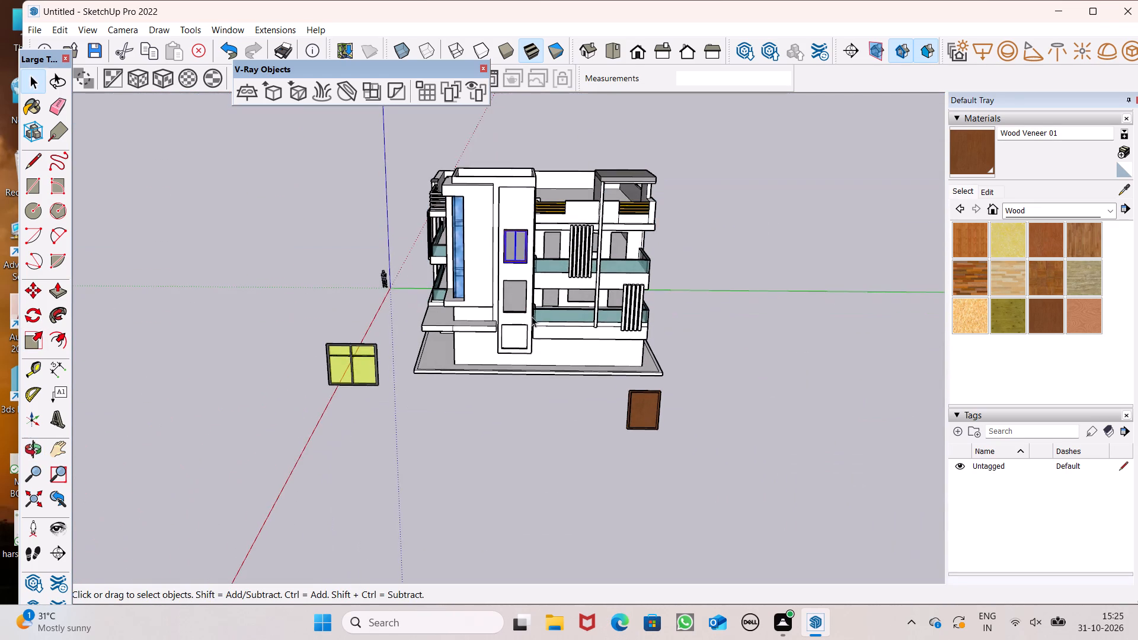
{"action": "scroll", "coordinate": [525, 276], "scroll_direction": "up", "scroll_amount": 6}
{"action": "key", "text": "m"}
{"action": "key", "text": "Return"}
{"action": "scroll", "coordinate": [532, 261], "scroll_direction": "up", "scroll_amount": 1}
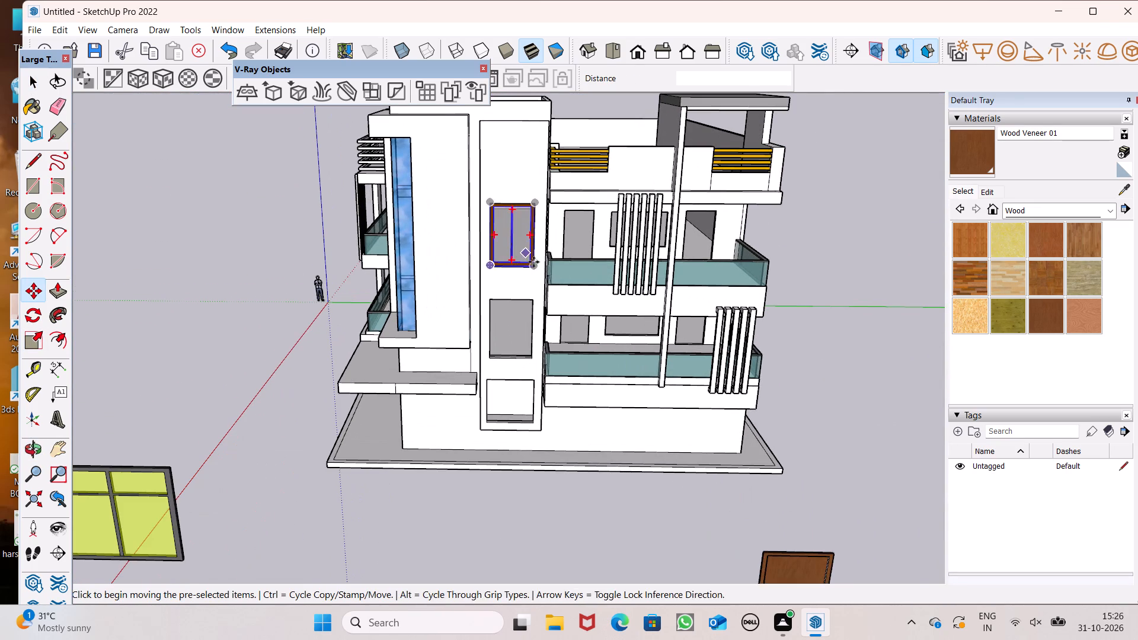
{"action": "scroll", "coordinate": [533, 262], "scroll_direction": "up", "scroll_amount": 4}
{"action": "left_click_drag", "start_coordinate": [536, 268], "coordinate": [535, 420]}
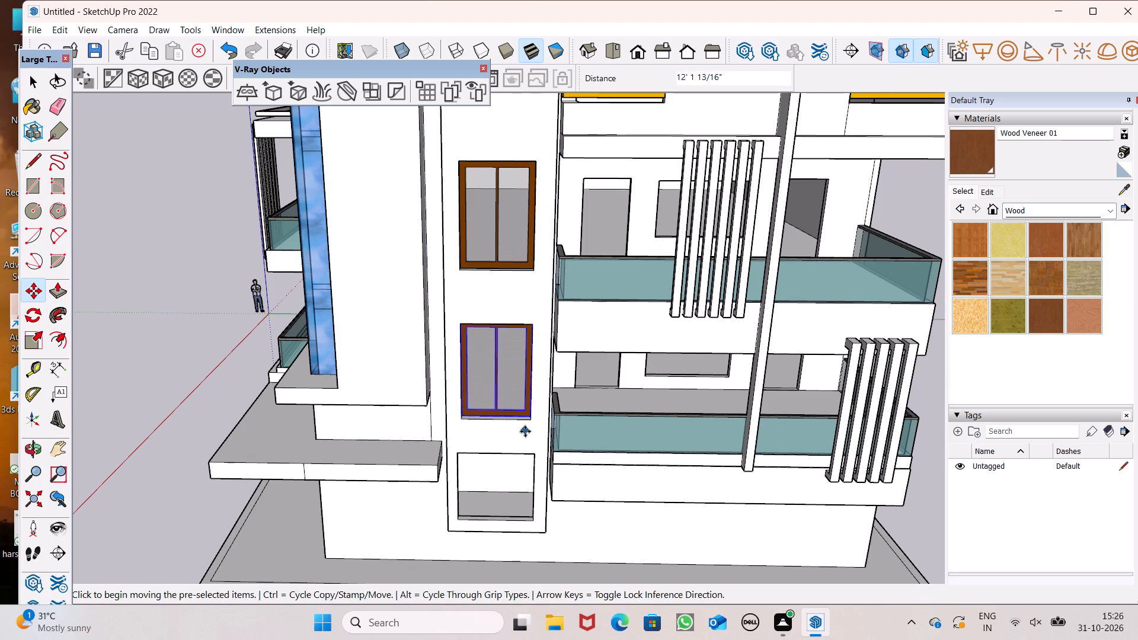
Copy the wooden window from the middle opening down into the lowest opening of the wall strip.
{"action": "middle_click_drag", "start_coordinate": [536, 464], "coordinate": [570, 523]}
{"action": "scroll", "coordinate": [568, 511], "scroll_direction": "up", "scroll_amount": 8}
{"action": "scroll", "coordinate": [490, 238], "scroll_direction": "down", "scroll_amount": 7}
{"action": "middle_click_drag", "start_coordinate": [516, 368], "coordinate": [504, 310]}
{"action": "scroll", "coordinate": [506, 319], "scroll_direction": "up", "scroll_amount": 1}
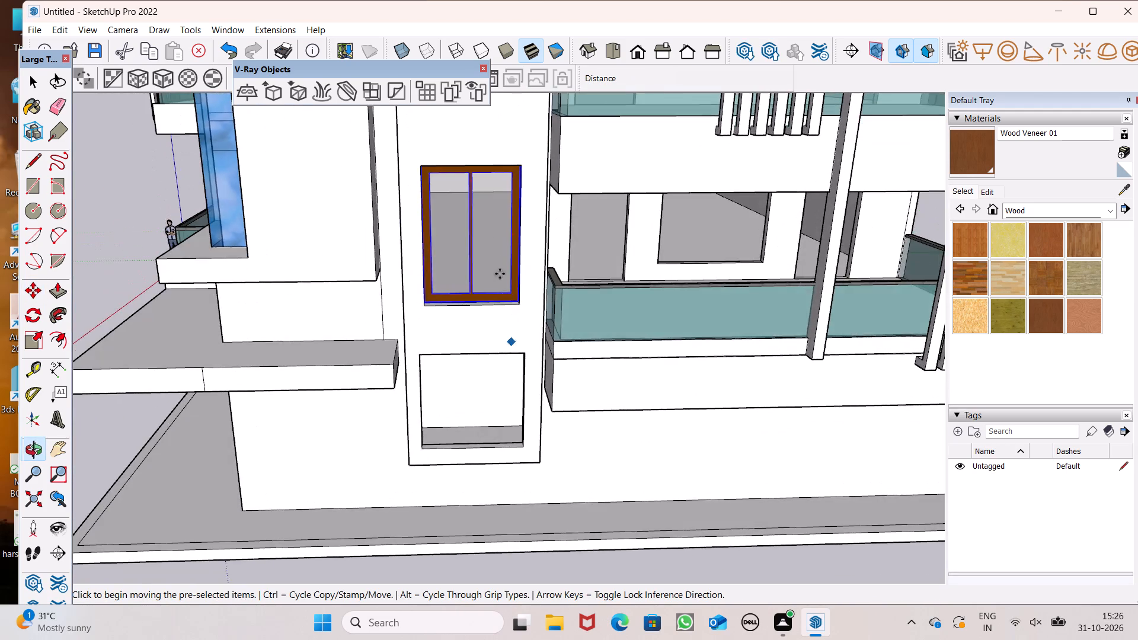
{"action": "scroll", "coordinate": [502, 209], "scroll_direction": "down", "scroll_amount": 5}
{"action": "left_click_drag", "start_coordinate": [514, 268], "coordinate": [516, 359]}
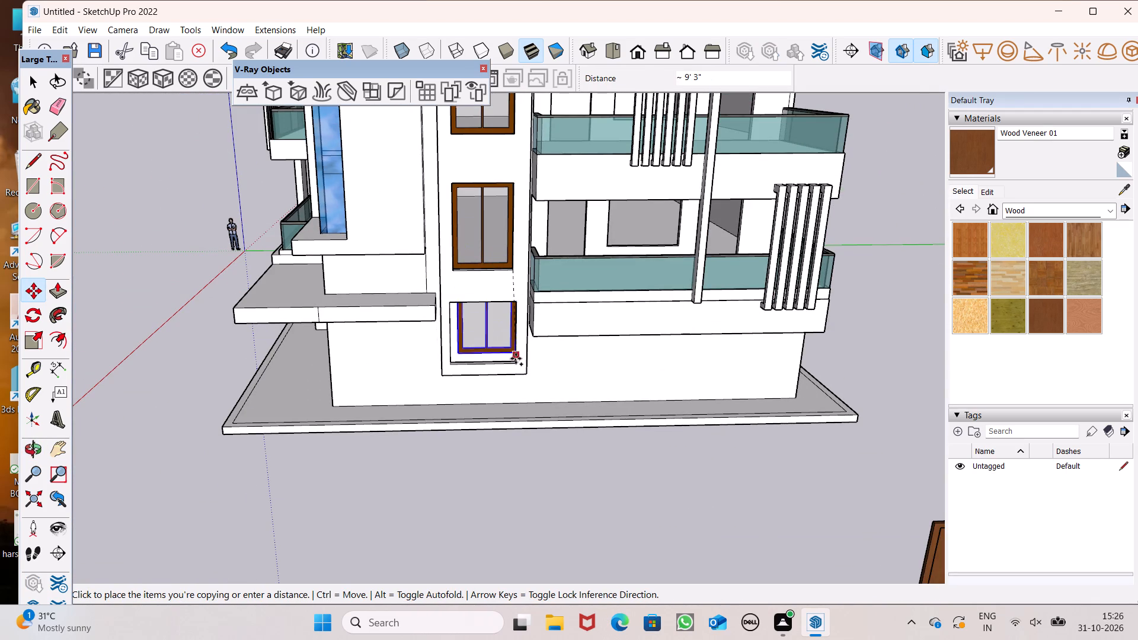
{"action": "left_click_drag", "start_coordinate": [516, 359], "coordinate": [513, 361]}
{"action": "scroll", "coordinate": [501, 304], "scroll_direction": "up", "scroll_amount": 4}
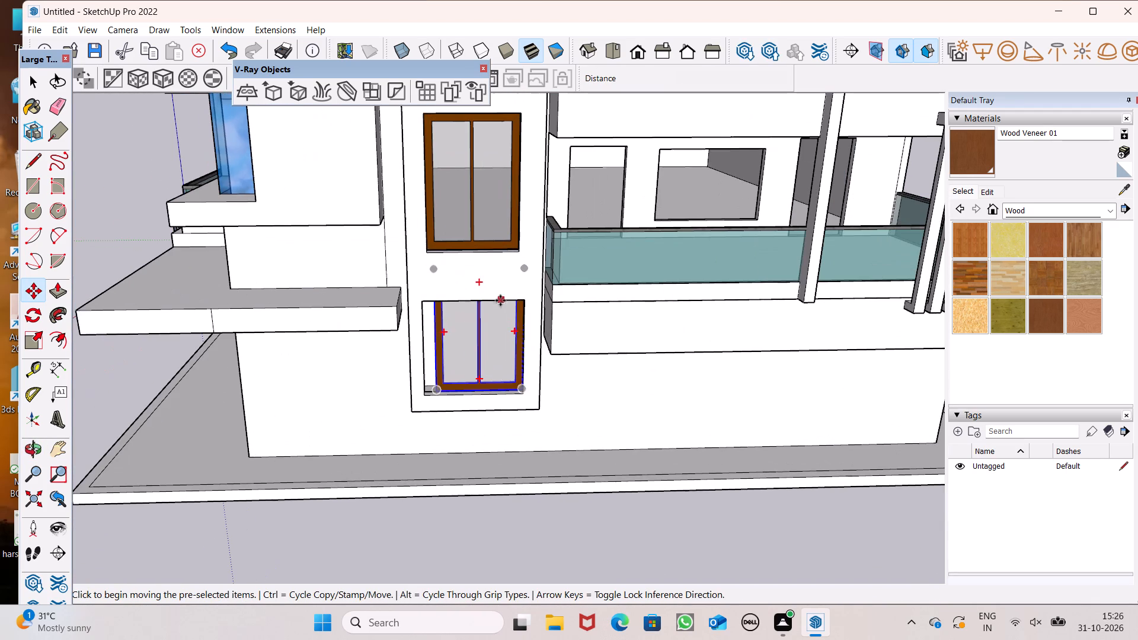
{"action": "key", "text": "space"}
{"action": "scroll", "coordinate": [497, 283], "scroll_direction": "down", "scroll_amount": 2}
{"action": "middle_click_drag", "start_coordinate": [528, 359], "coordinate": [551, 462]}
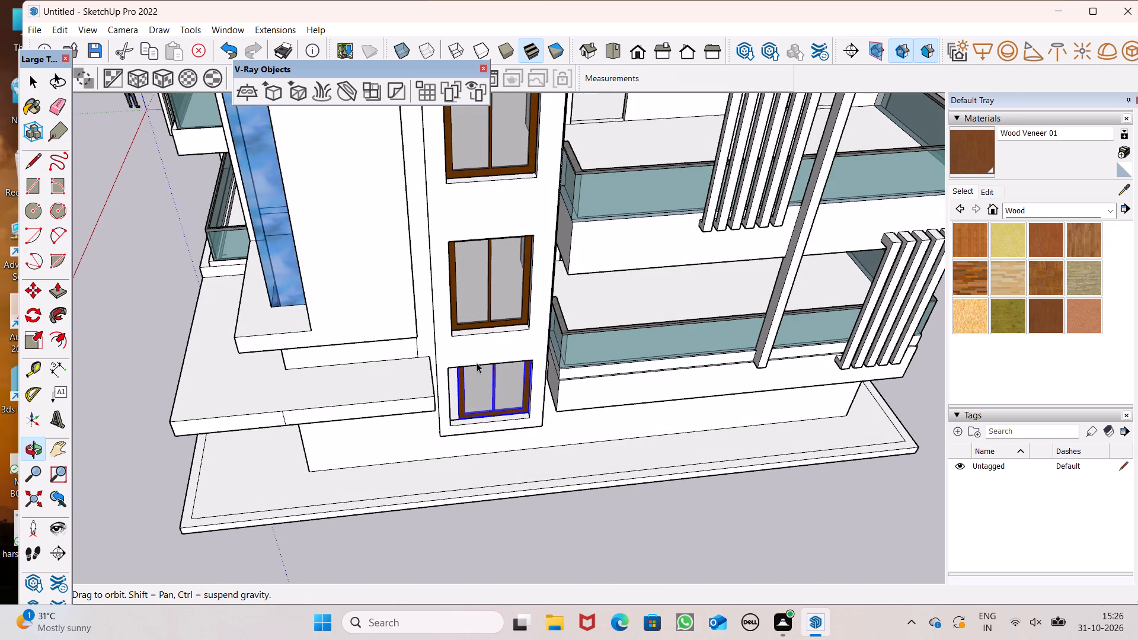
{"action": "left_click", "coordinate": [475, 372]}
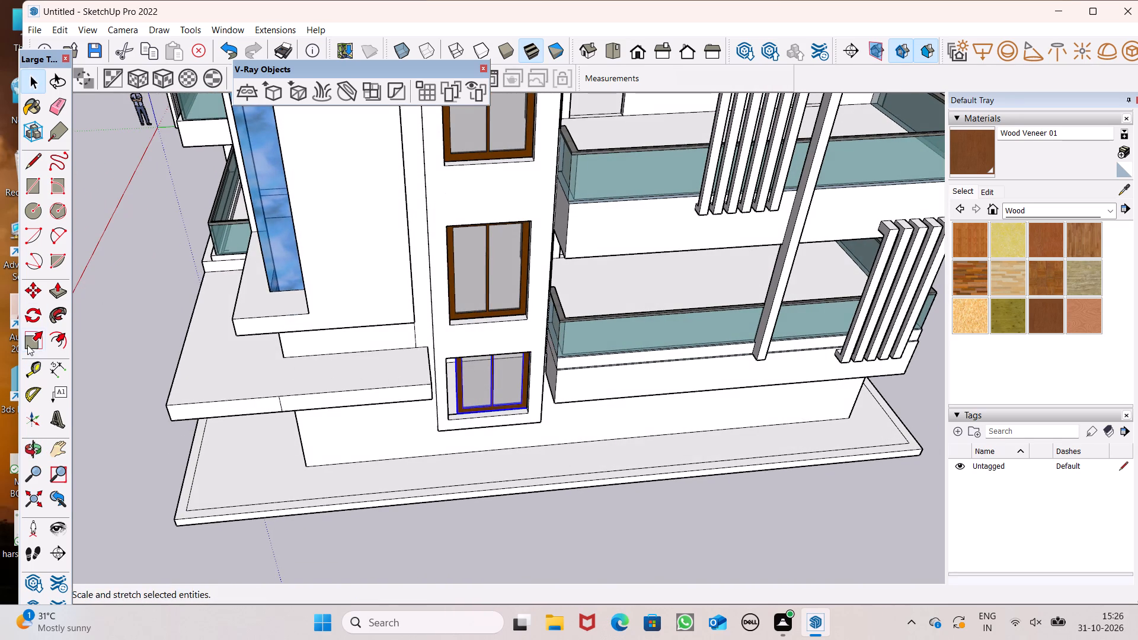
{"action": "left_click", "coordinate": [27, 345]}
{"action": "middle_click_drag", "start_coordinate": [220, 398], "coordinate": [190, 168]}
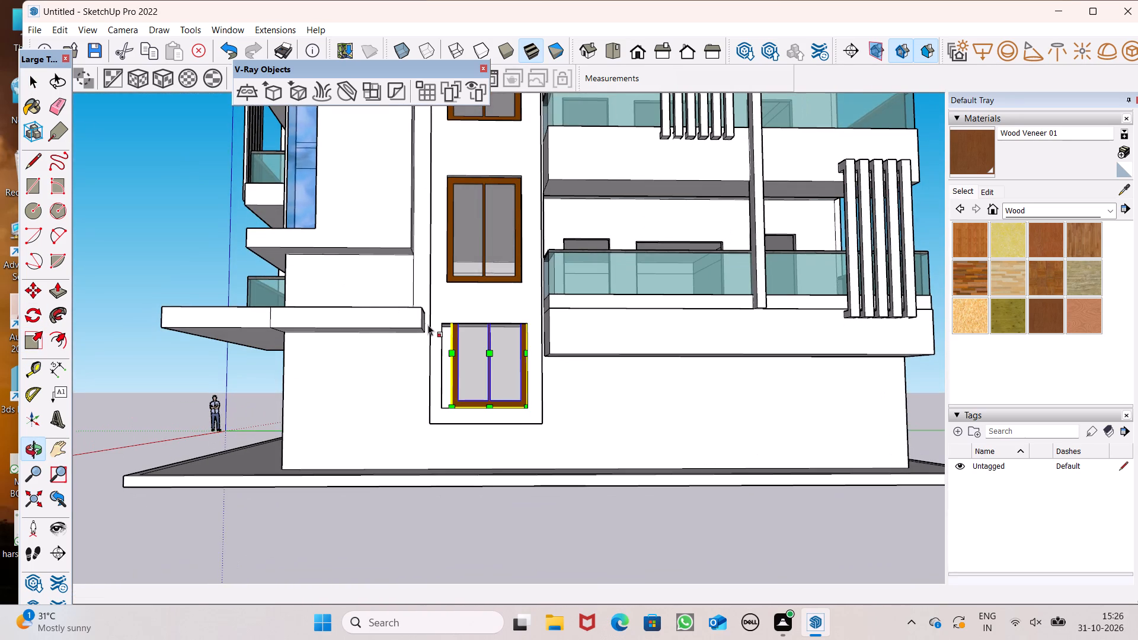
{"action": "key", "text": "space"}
Move the wooden window out of the lowest opening to the free space in front of the building's base.
{"action": "left_click", "coordinate": [495, 385]}
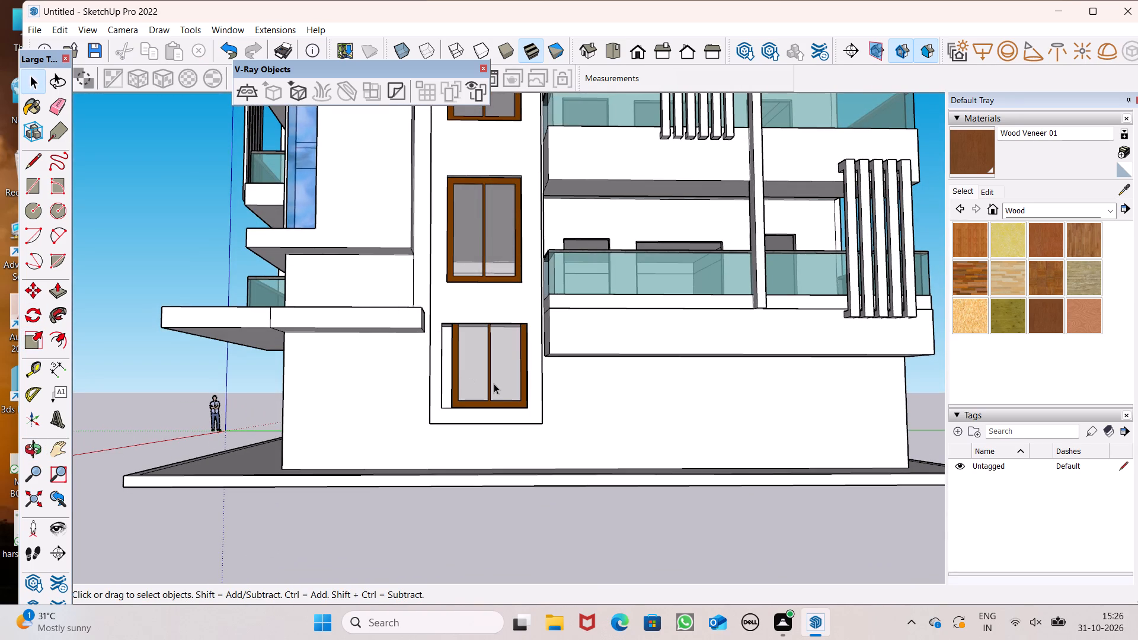
{"action": "left_click", "coordinate": [494, 383]}
{"action": "key", "text": "m"}
{"action": "key", "text": "Return"}
{"action": "left_click_drag", "start_coordinate": [500, 385], "coordinate": [465, 541]}
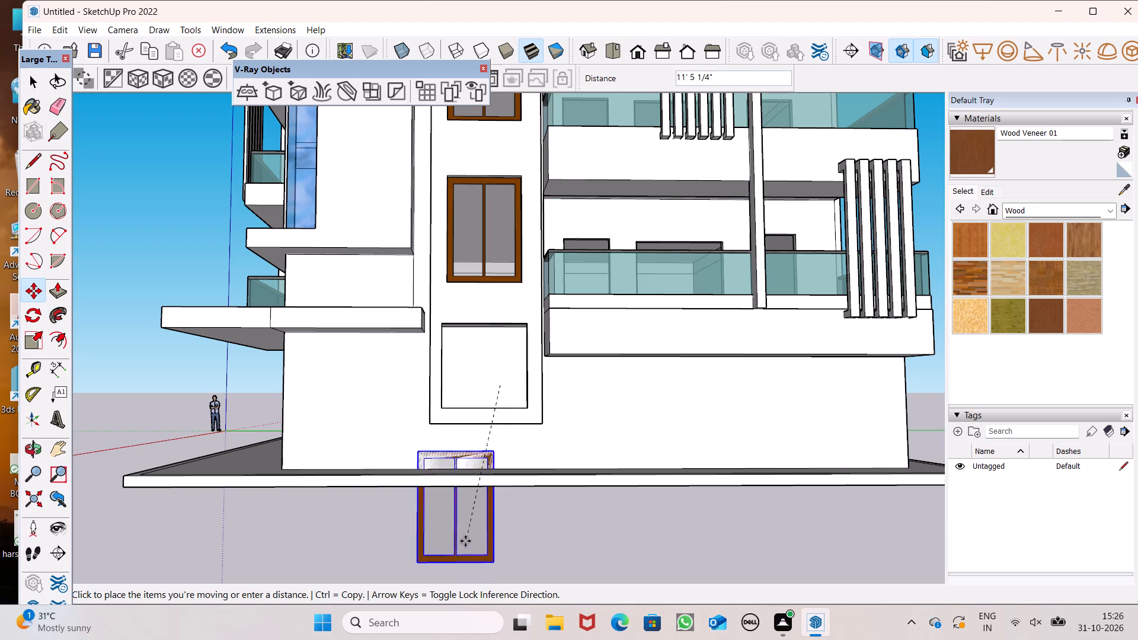
{"action": "left_click_drag", "start_coordinate": [465, 541], "coordinate": [442, 601]}
{"action": "key", "text": "space"}
{"action": "scroll", "coordinate": [539, 324], "scroll_direction": "down", "scroll_amount": 6}
{"action": "middle_click_drag", "start_coordinate": [531, 437], "coordinate": [536, 460]}
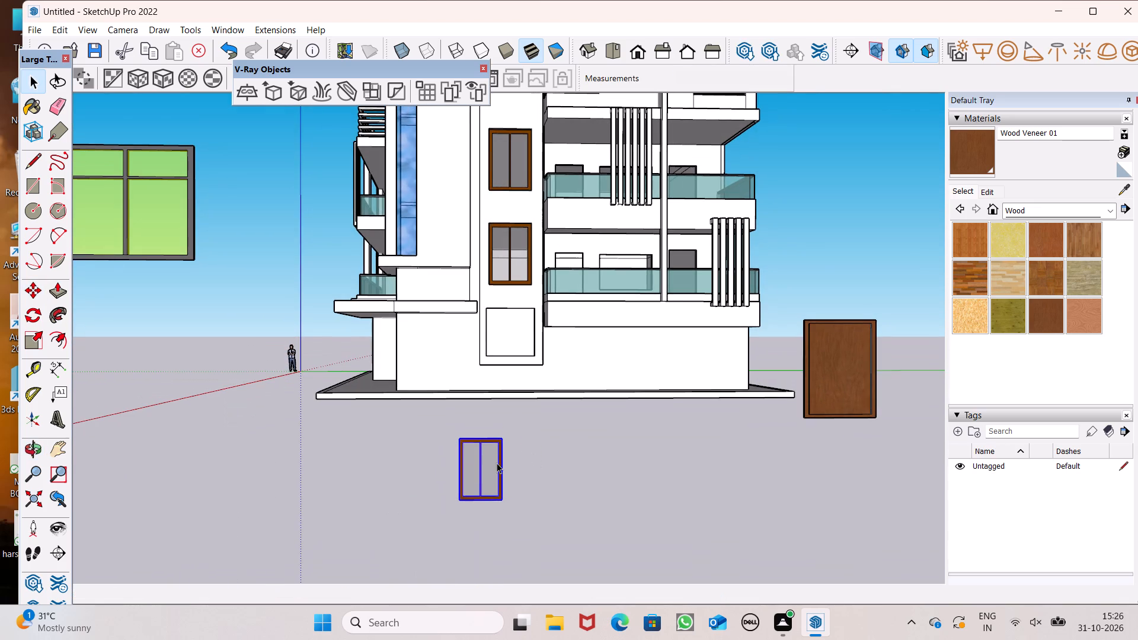
Scale the loose wooden window in front of the building uniformly down to less than half its size.
{"action": "left_click", "coordinate": [497, 463]}
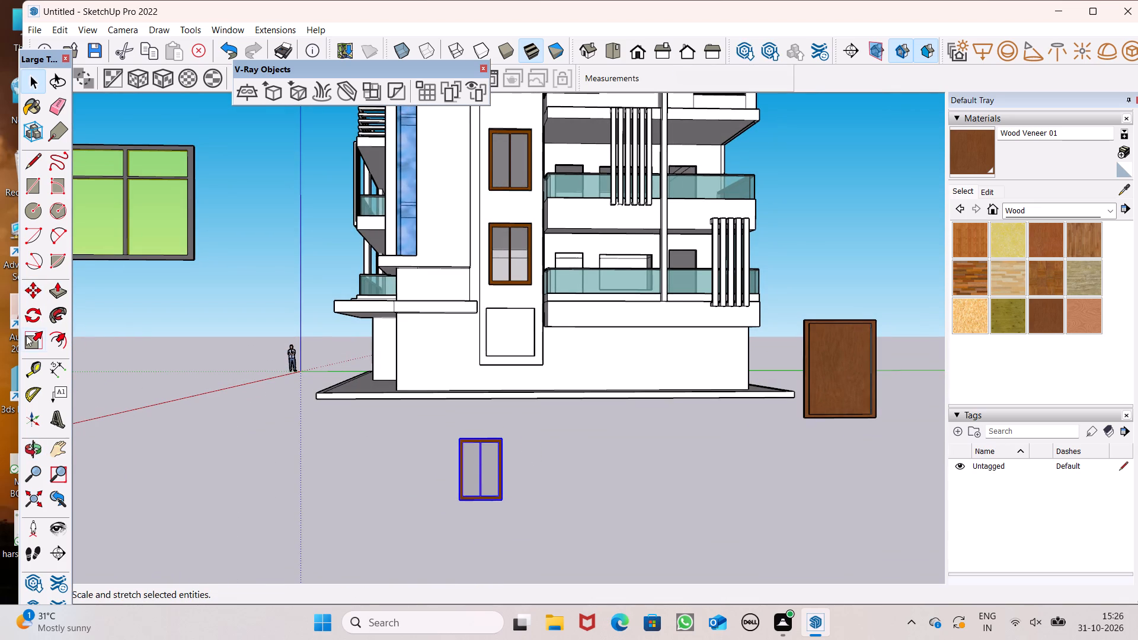
{"action": "left_click", "coordinate": [26, 337]}
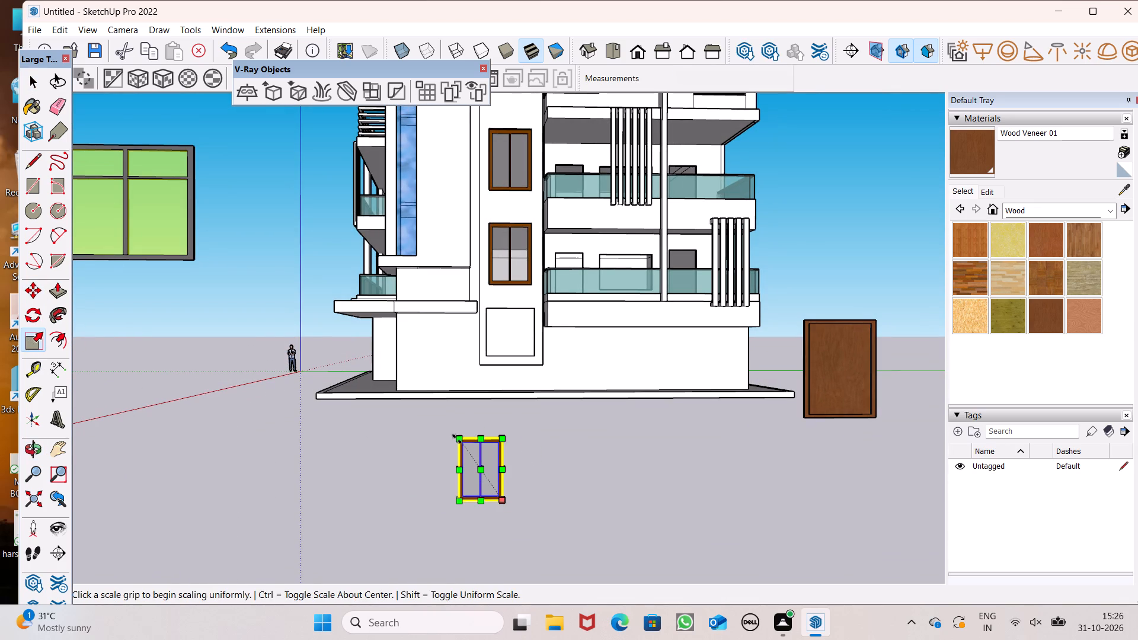
{"action": "left_click_drag", "start_coordinate": [458, 440], "coordinate": [479, 478]}
{"action": "key", "text": "space"}
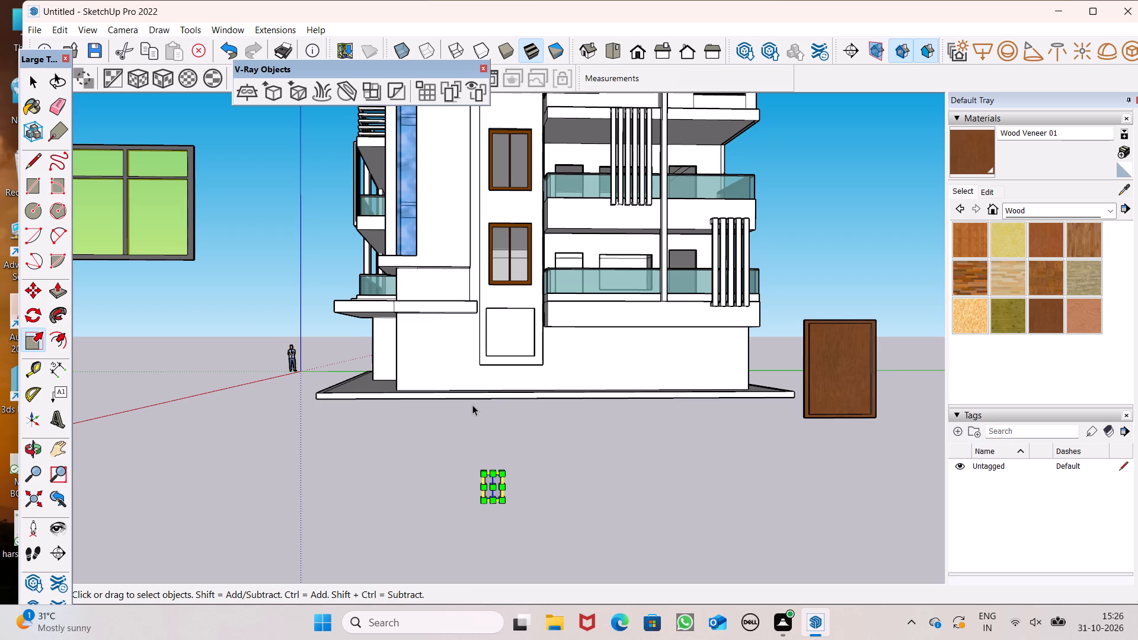
Move the shrunken wooden window onto the lower right corner of the wall strip's lowest opening.
{"action": "left_click", "coordinate": [497, 484]}
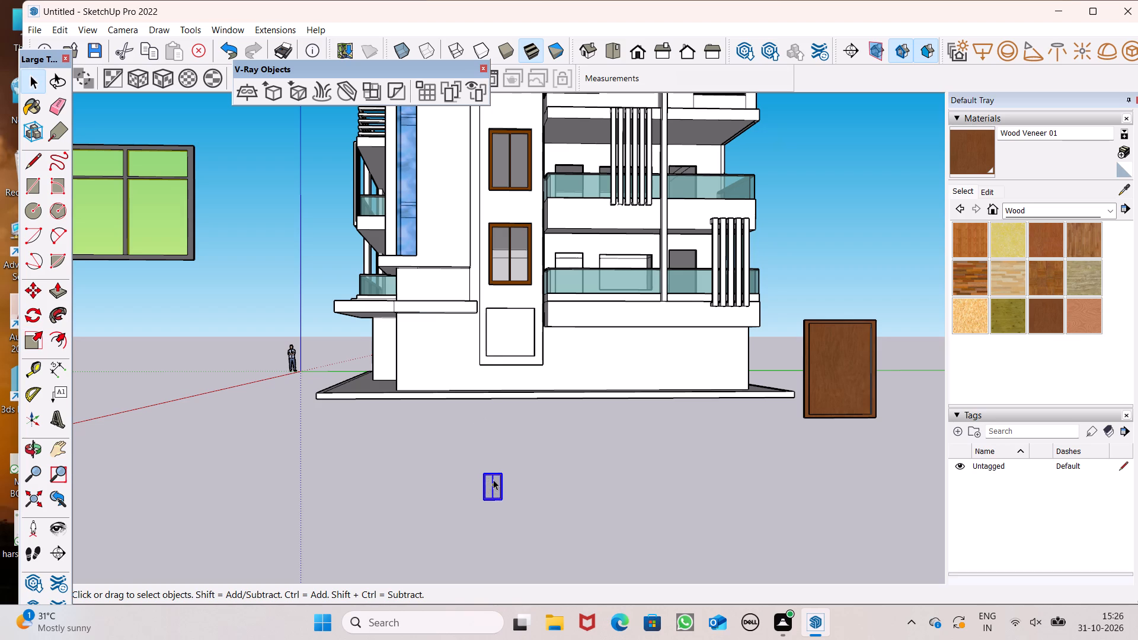
{"action": "key", "text": "m"}
{"action": "key", "text": "Return"}
{"action": "left_click_drag", "start_coordinate": [503, 503], "coordinate": [545, 377]}
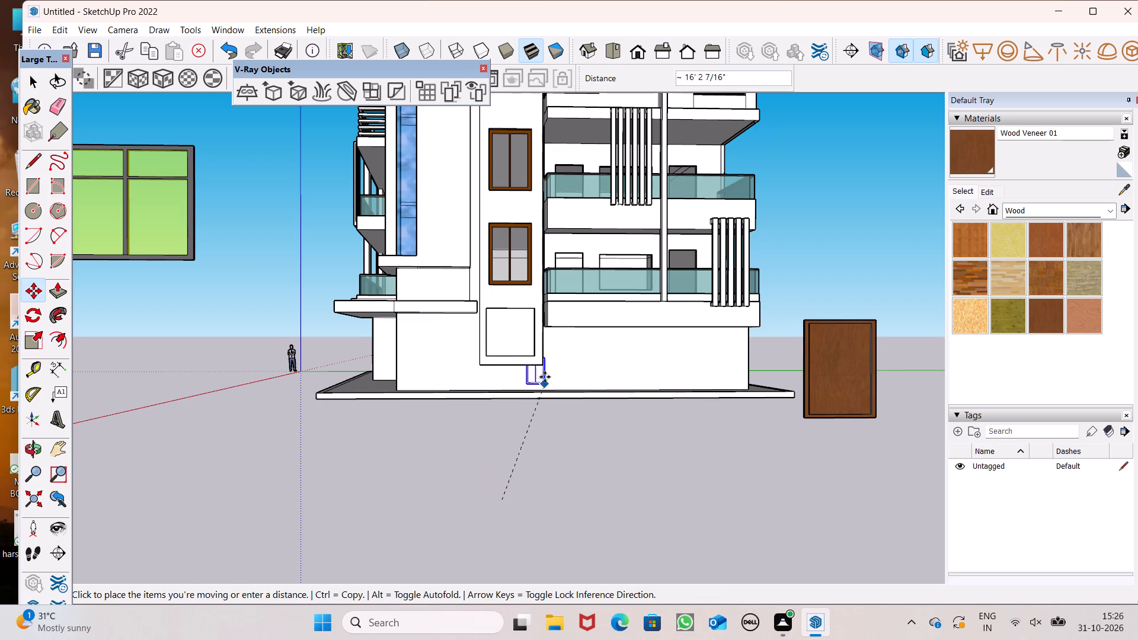
{"action": "left_click_drag", "start_coordinate": [545, 377], "coordinate": [538, 354]}
Move the small window about 4 3/8" back into the depth of the lowest opening.
{"action": "scroll", "coordinate": [529, 309], "scroll_direction": "up", "scroll_amount": 8}
{"action": "scroll", "coordinate": [530, 297], "scroll_direction": "down", "scroll_amount": 5}
{"action": "middle_click_drag", "start_coordinate": [548, 443], "coordinate": [613, 587]}
{"action": "scroll", "coordinate": [576, 511], "scroll_direction": "up", "scroll_amount": 8}
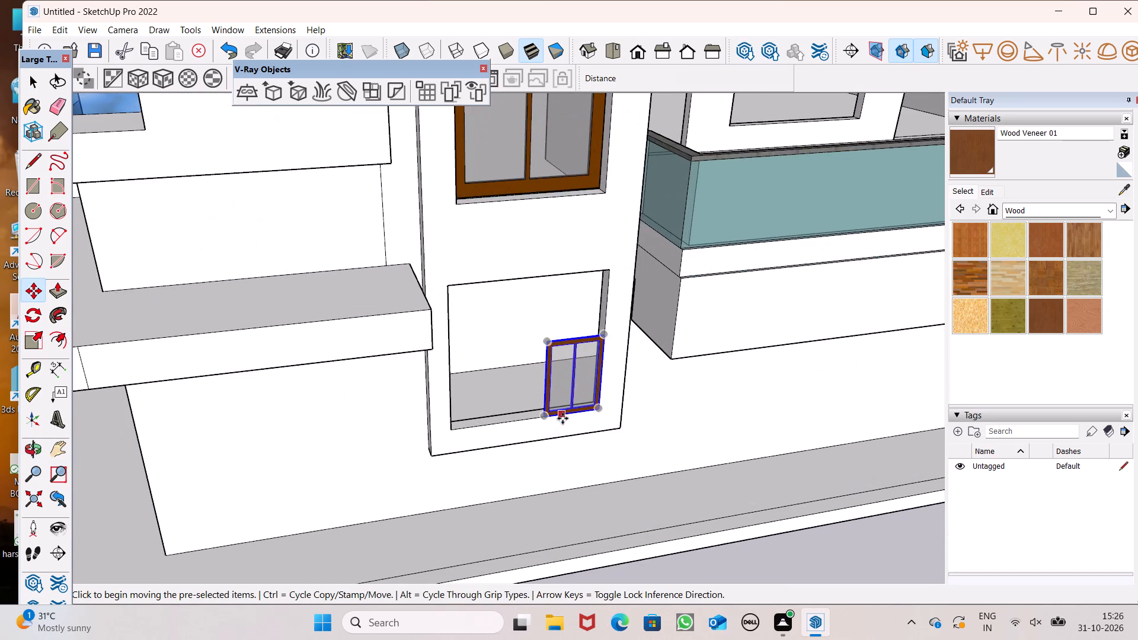
{"action": "scroll", "coordinate": [562, 418], "scroll_direction": "down", "scroll_amount": 1}
{"action": "middle_click_drag", "start_coordinate": [551, 459], "coordinate": [602, 521]}
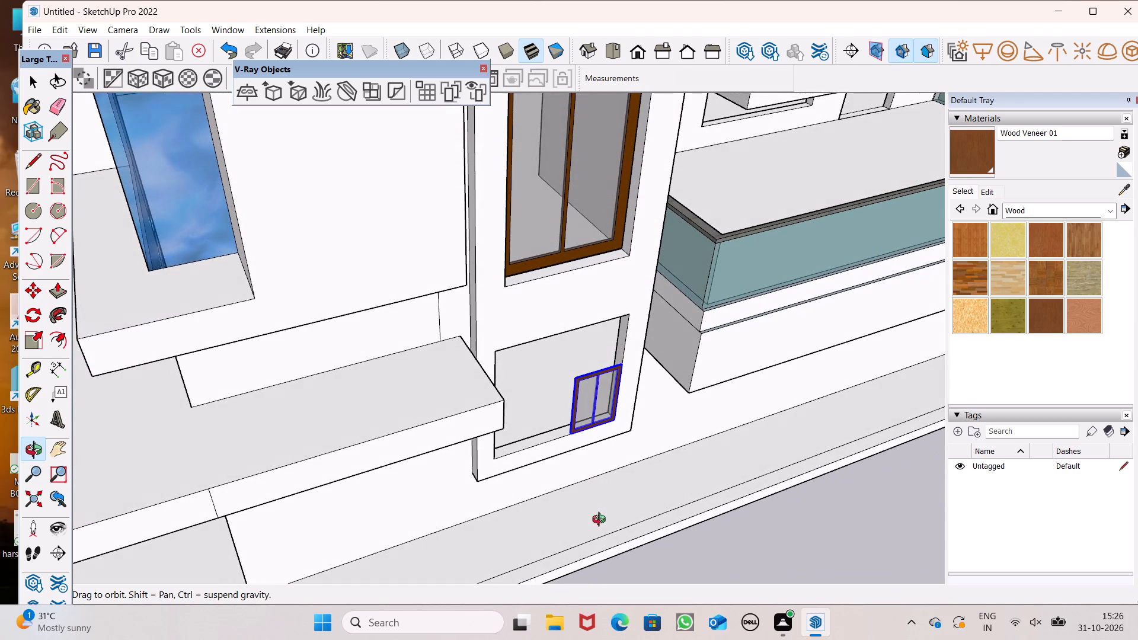
{"action": "middle_click_drag", "start_coordinate": [602, 521], "coordinate": [602, 521]}
{"action": "scroll", "coordinate": [605, 412], "scroll_direction": "up", "scroll_amount": 7}
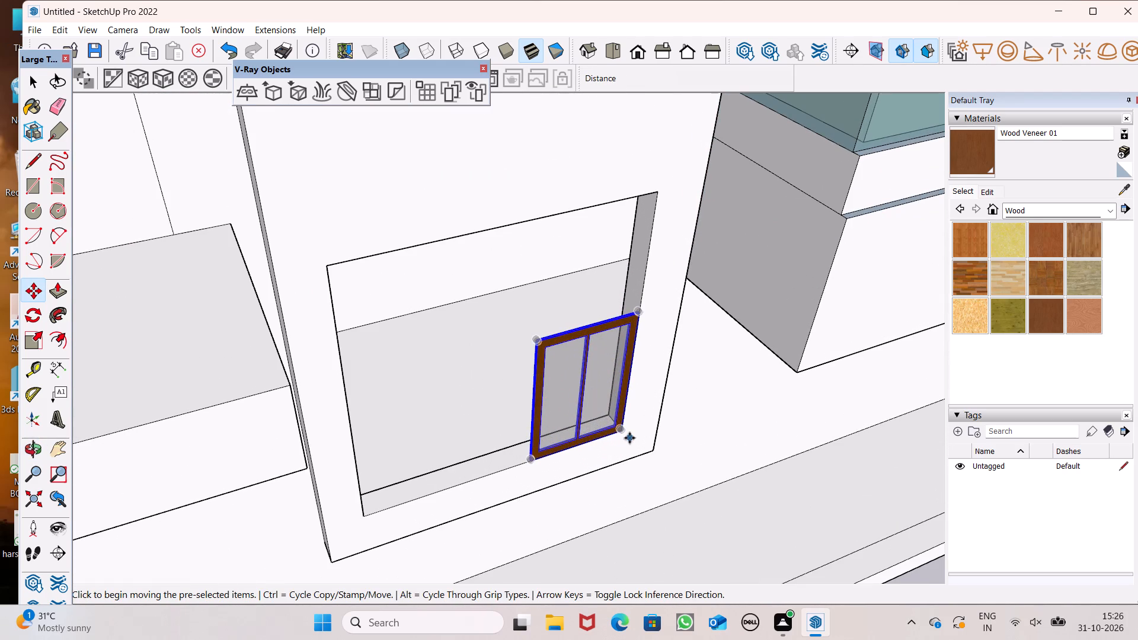
{"action": "left_click_drag", "start_coordinate": [619, 429], "coordinate": [603, 417]}
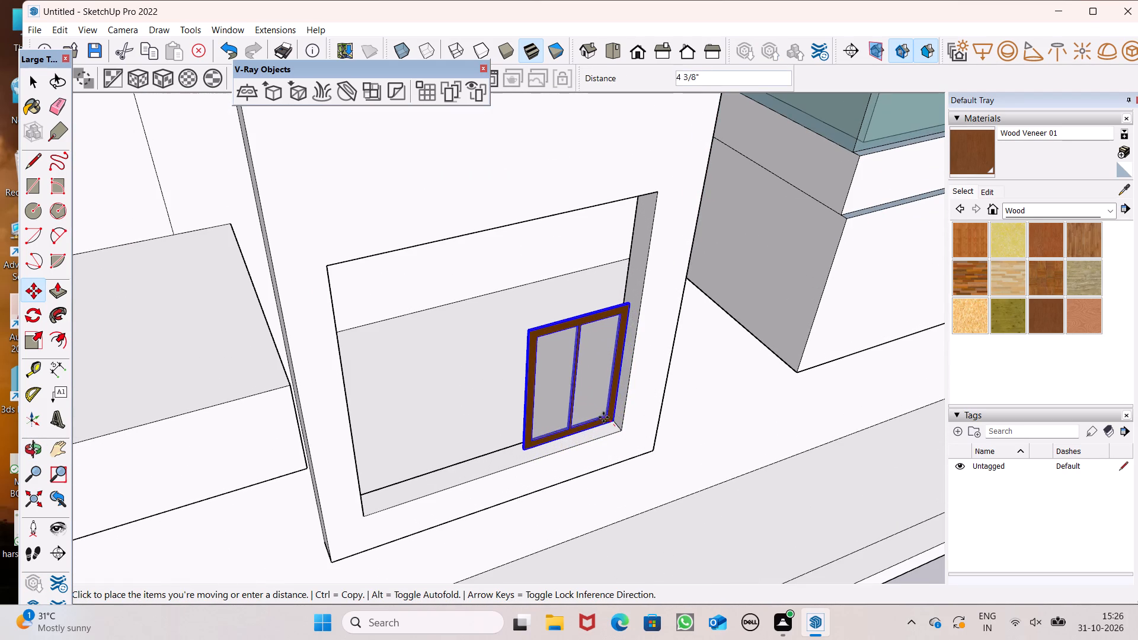
{"action": "left_click_drag", "start_coordinate": [603, 417], "coordinate": [603, 417]}
Scale the small window's thickness by about 3.63 along the green axis.
{"action": "scroll", "coordinate": [586, 414], "scroll_direction": "down", "scroll_amount": 6}
{"action": "middle_click_drag", "start_coordinate": [605, 431], "coordinate": [597, 319]}
{"action": "scroll", "coordinate": [579, 321], "scroll_direction": "down", "scroll_amount": 2}
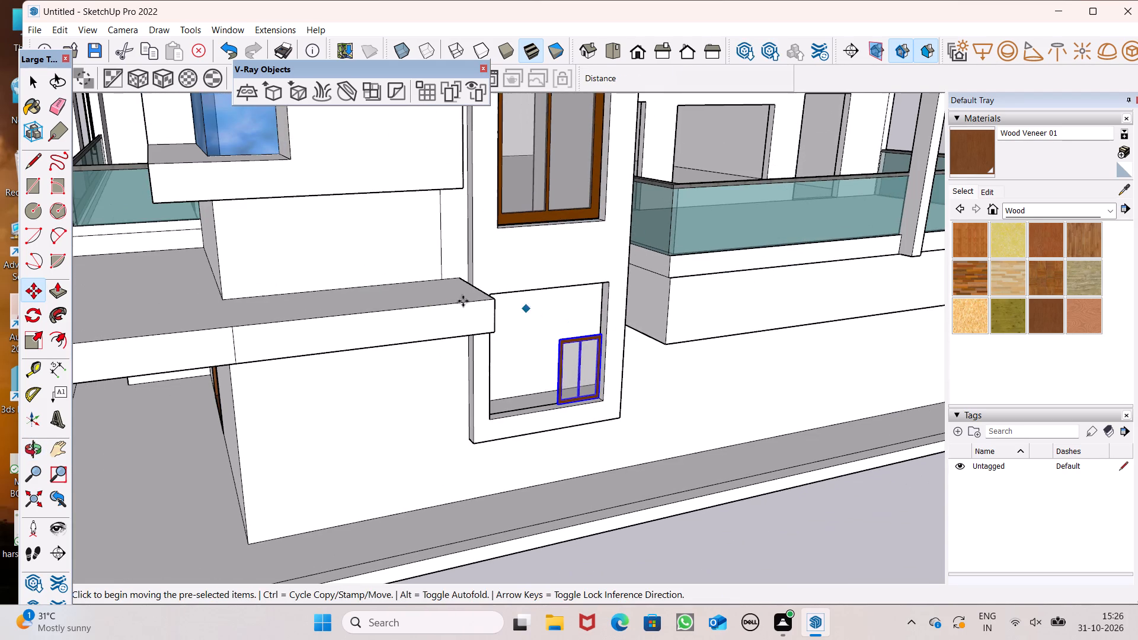
{"action": "left_click", "coordinate": [32, 343]}
{"action": "scroll", "coordinate": [329, 373], "scroll_direction": "up", "scroll_amount": 1}
{"action": "middle_click_drag", "start_coordinate": [382, 429], "coordinate": [461, 451]}
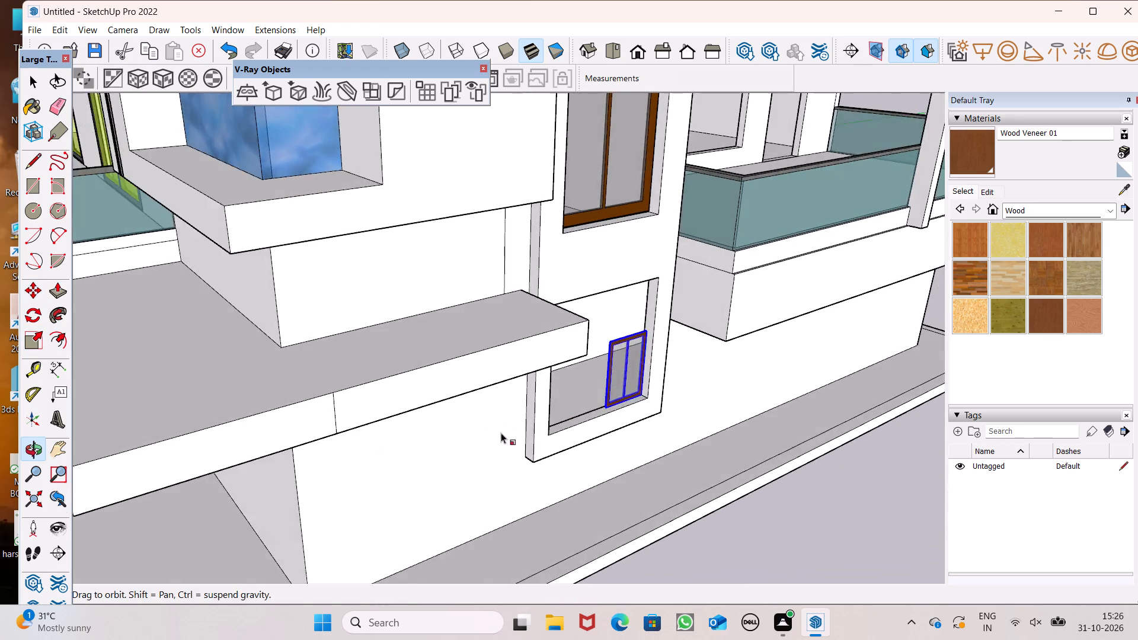
{"action": "scroll", "coordinate": [550, 409], "scroll_direction": "up", "scroll_amount": 9}
{"action": "scroll", "coordinate": [708, 334], "scroll_direction": "up", "scroll_amount": 5}
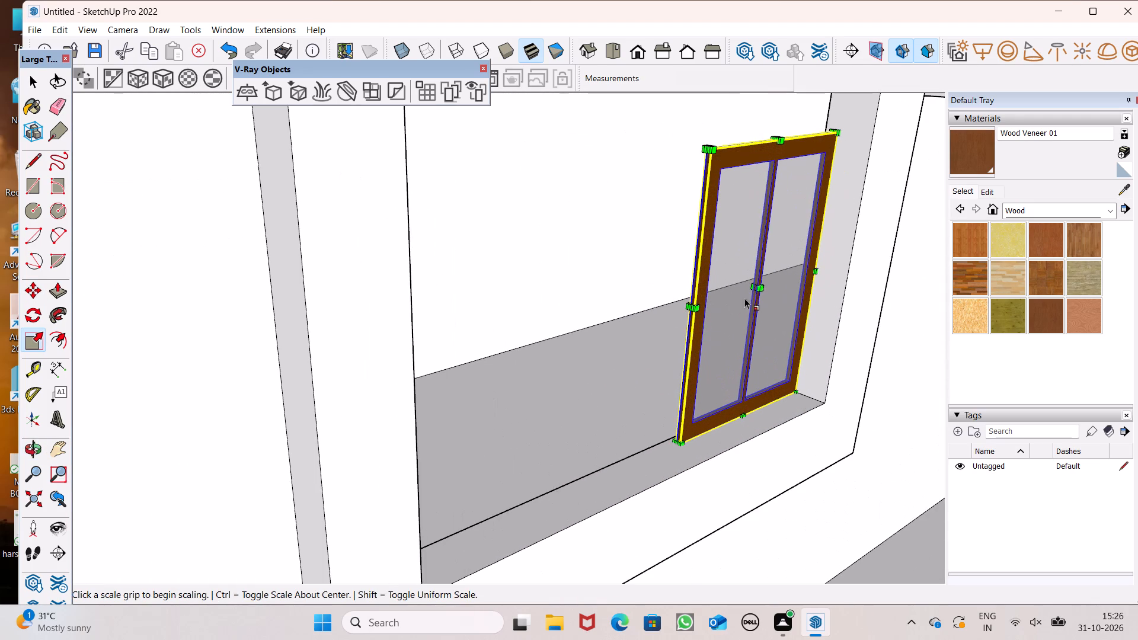
{"action": "left_click_drag", "start_coordinate": [763, 290], "coordinate": [767, 297]}
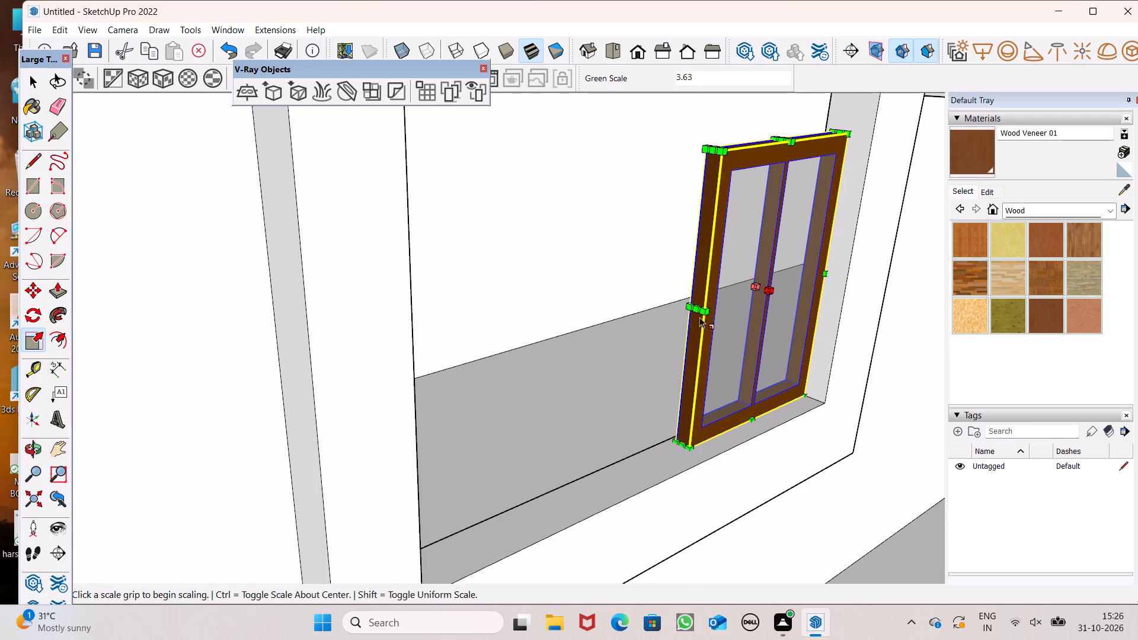
Scale the window's width by about 2.57 along the red axis and stretch it to the lowest opening's left edge.
{"action": "left_click_drag", "start_coordinate": [696, 315], "coordinate": [542, 401]}
{"action": "left_click_drag", "start_coordinate": [697, 308], "coordinate": [445, 435]}
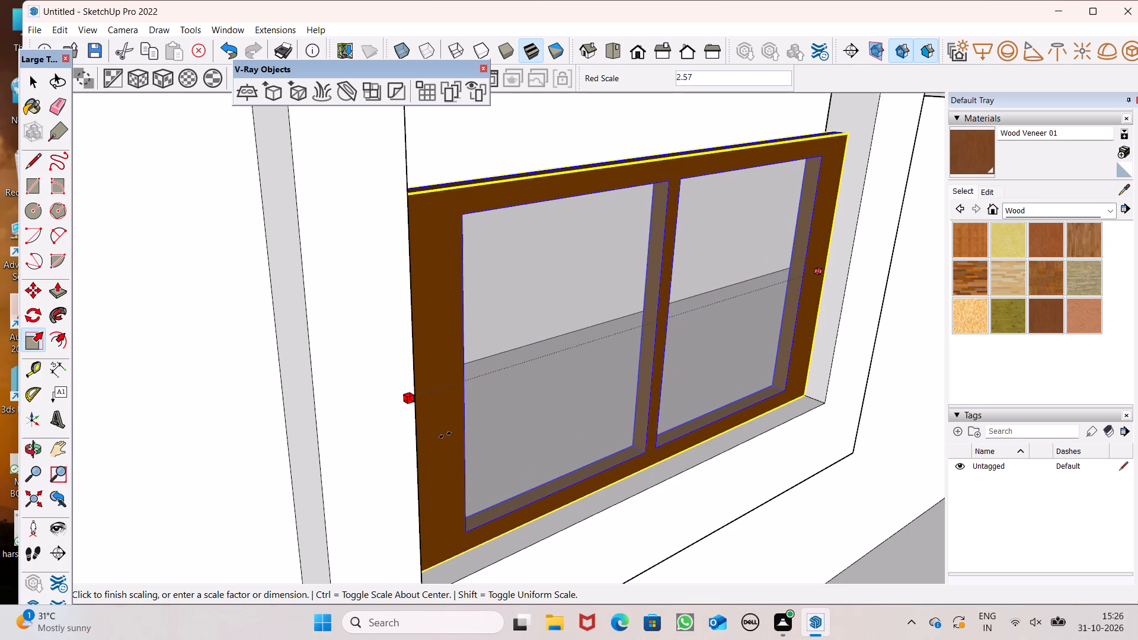
{"action": "left_click_drag", "start_coordinate": [445, 435], "coordinate": [440, 437]}
{"action": "scroll", "coordinate": [445, 363], "scroll_direction": "down", "scroll_amount": 6}
{"action": "middle_click_drag", "start_coordinate": [578, 392], "coordinate": [461, 402]}
{"action": "scroll", "coordinate": [558, 328], "scroll_direction": "down", "scroll_amount": 3}
{"action": "middle_click_drag", "start_coordinate": [557, 339], "coordinate": [490, 376]}
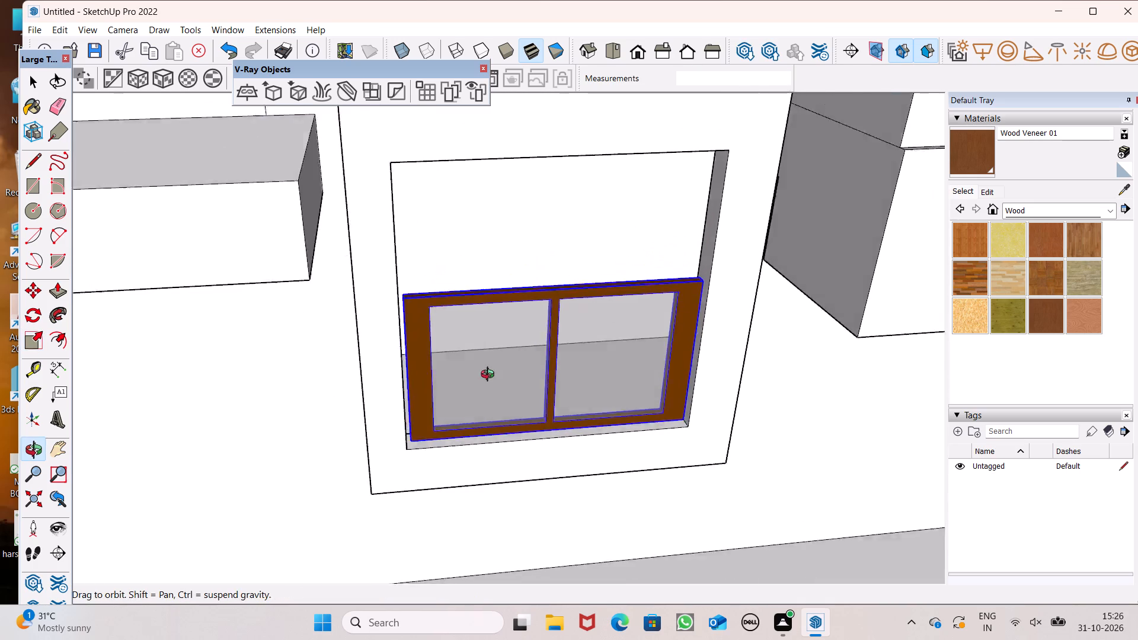
{"action": "middle_click_drag", "start_coordinate": [490, 376], "coordinate": [465, 380]}
{"action": "scroll", "coordinate": [496, 335], "scroll_direction": "down", "scroll_amount": 2}
{"action": "scroll", "coordinate": [407, 348], "scroll_direction": "up", "scroll_amount": 16}
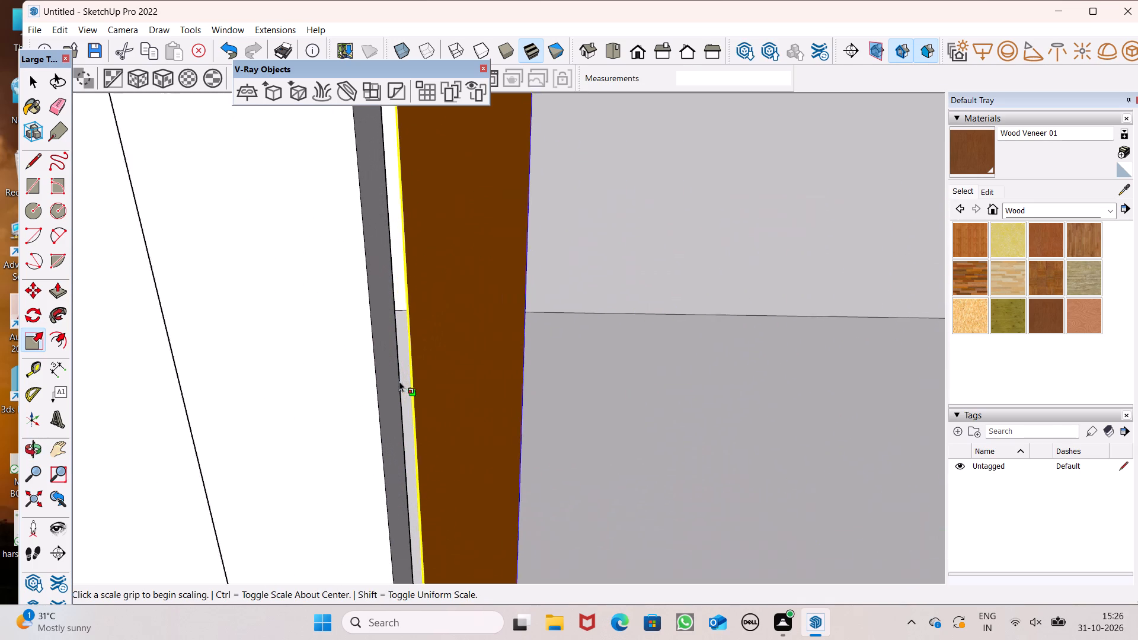
{"action": "scroll", "coordinate": [399, 381], "scroll_direction": "up", "scroll_amount": 1}
{"action": "scroll", "coordinate": [691, 287], "scroll_direction": "down", "scroll_amount": 7}
{"action": "scroll", "coordinate": [546, 344], "scroll_direction": "up", "scroll_amount": 5}
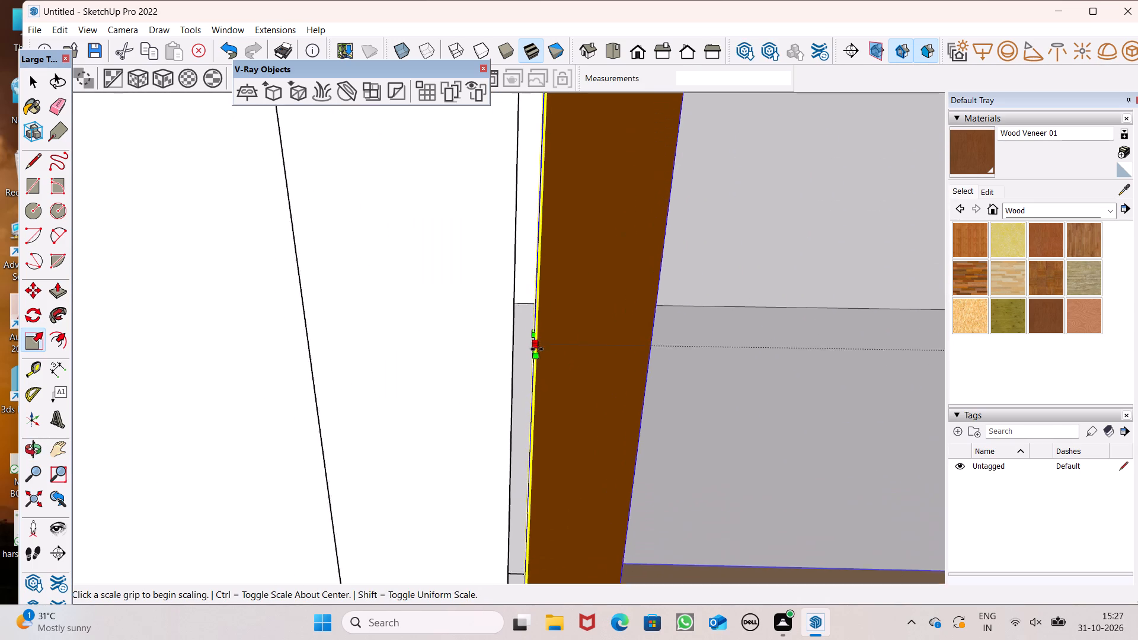
{"action": "scroll", "coordinate": [537, 349], "scroll_direction": "up", "scroll_amount": 3}
{"action": "left_click_drag", "start_coordinate": [534, 346], "coordinate": [496, 354]}
Stretch the window's height by about 1.81 along the blue axis towards the top edge of the lowest opening.
{"action": "scroll", "coordinate": [485, 357], "scroll_direction": "down", "scroll_amount": 9}
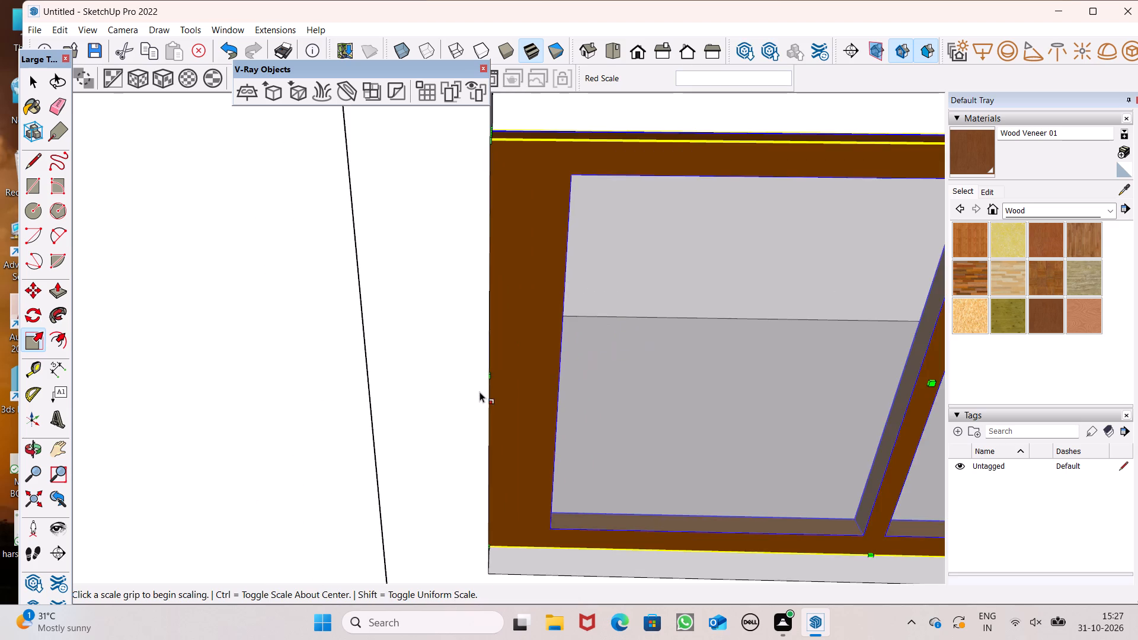
{"action": "scroll", "coordinate": [463, 470], "scroll_direction": "down", "scroll_amount": 6}
{"action": "scroll", "coordinate": [471, 413], "scroll_direction": "down", "scroll_amount": 6}
{"action": "scroll", "coordinate": [658, 323], "scroll_direction": "up", "scroll_amount": 2}
{"action": "middle_click_drag", "start_coordinate": [643, 349], "coordinate": [641, 416]}
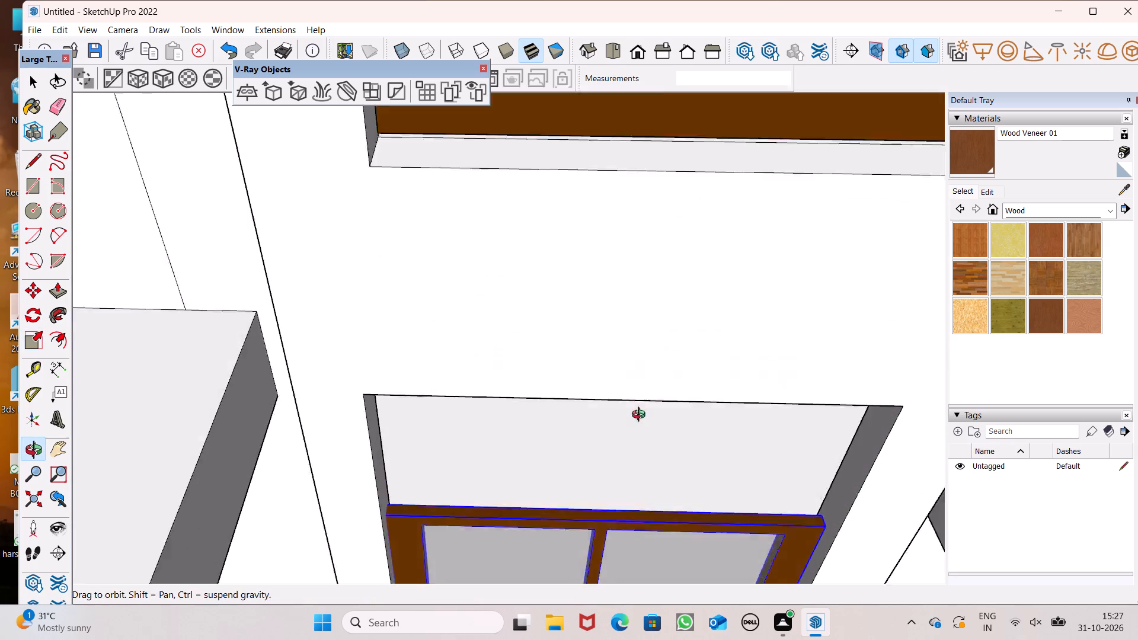
{"action": "middle_click_drag", "start_coordinate": [641, 416], "coordinate": [640, 430]}
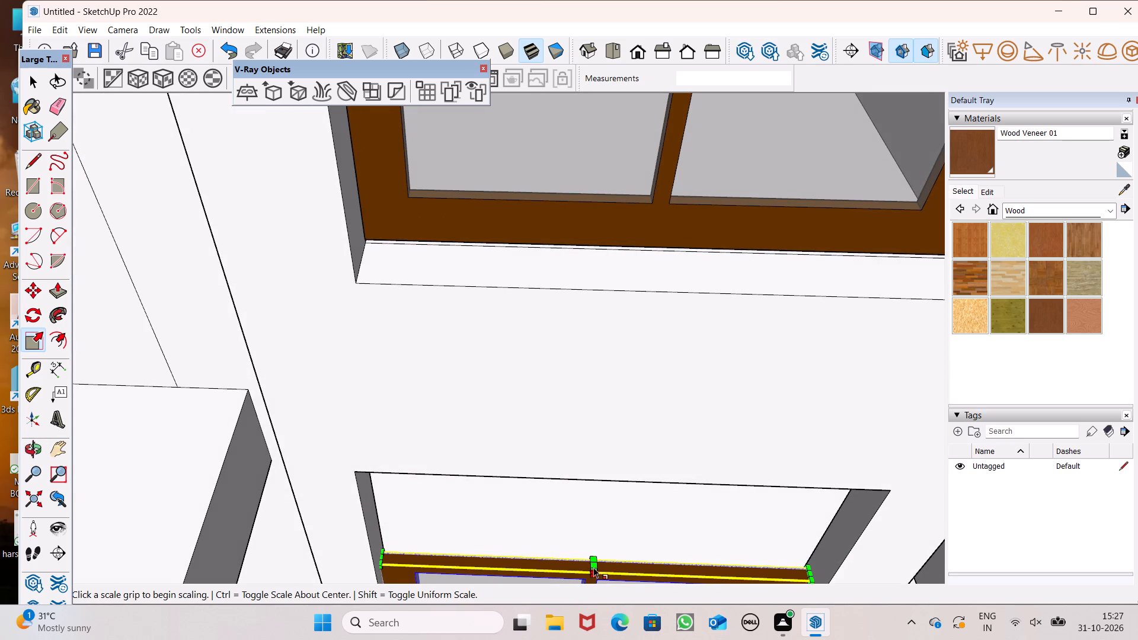
{"action": "left_click_drag", "start_coordinate": [593, 564], "coordinate": [587, 482]}
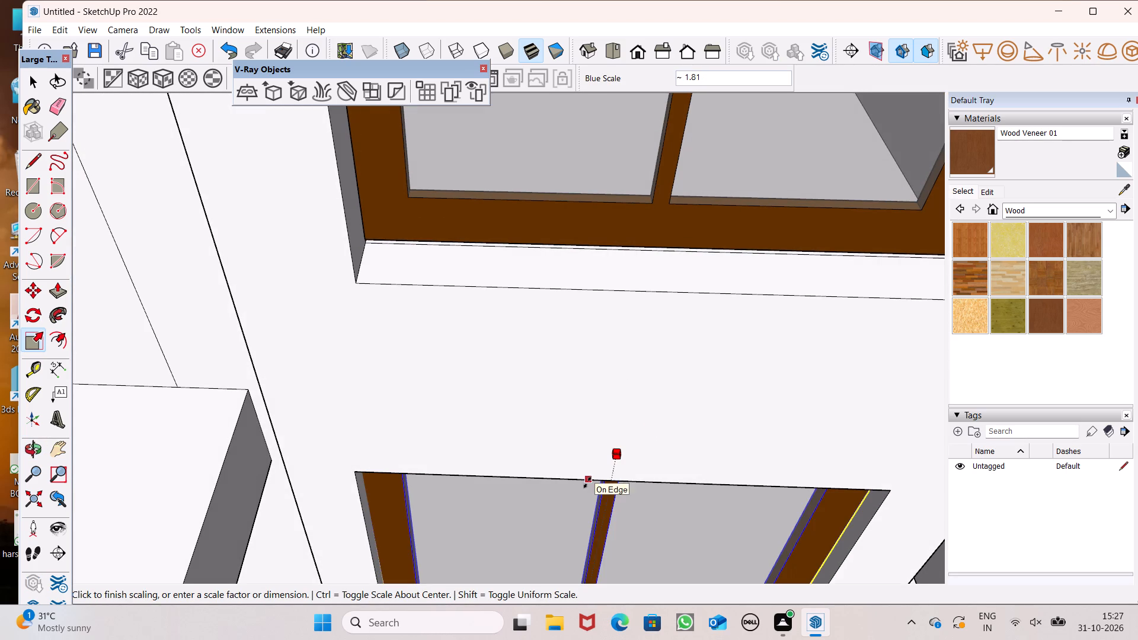
{"action": "left_click_drag", "start_coordinate": [587, 482], "coordinate": [581, 485]}
{"action": "middle_click_drag", "start_coordinate": [642, 504], "coordinate": [663, 369]}
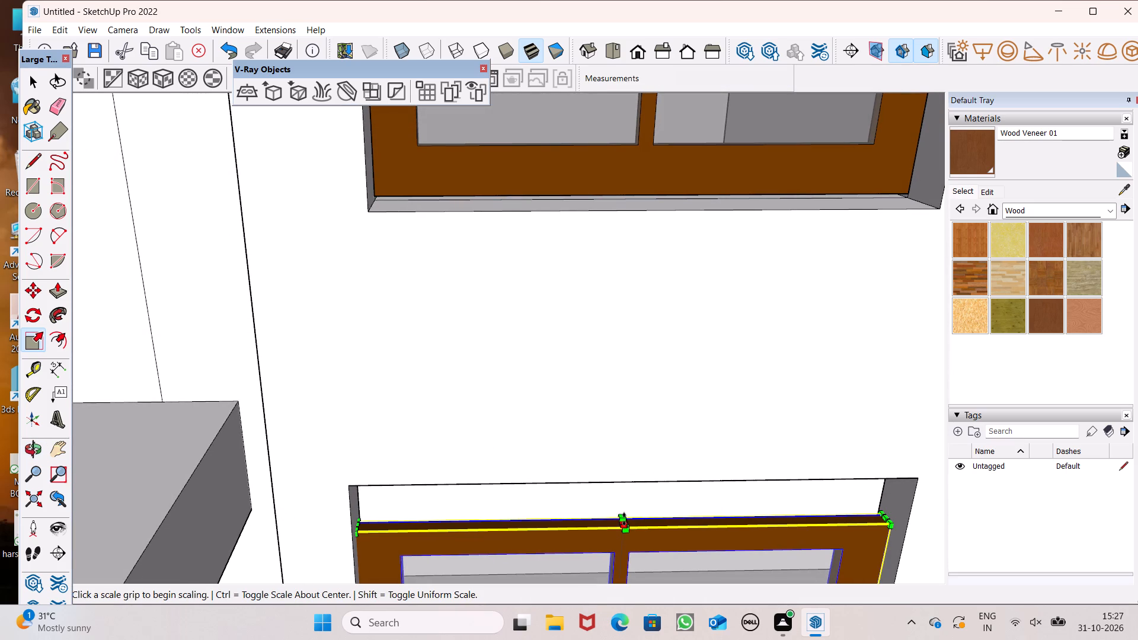
{"action": "left_click_drag", "start_coordinate": [624, 520], "coordinate": [618, 477]}
Close the remaining gap by stretching the window's top to the lowest opening's upper edge, and deselect the window.
{"action": "scroll", "coordinate": [609, 365], "scroll_direction": "down", "scroll_amount": 7}
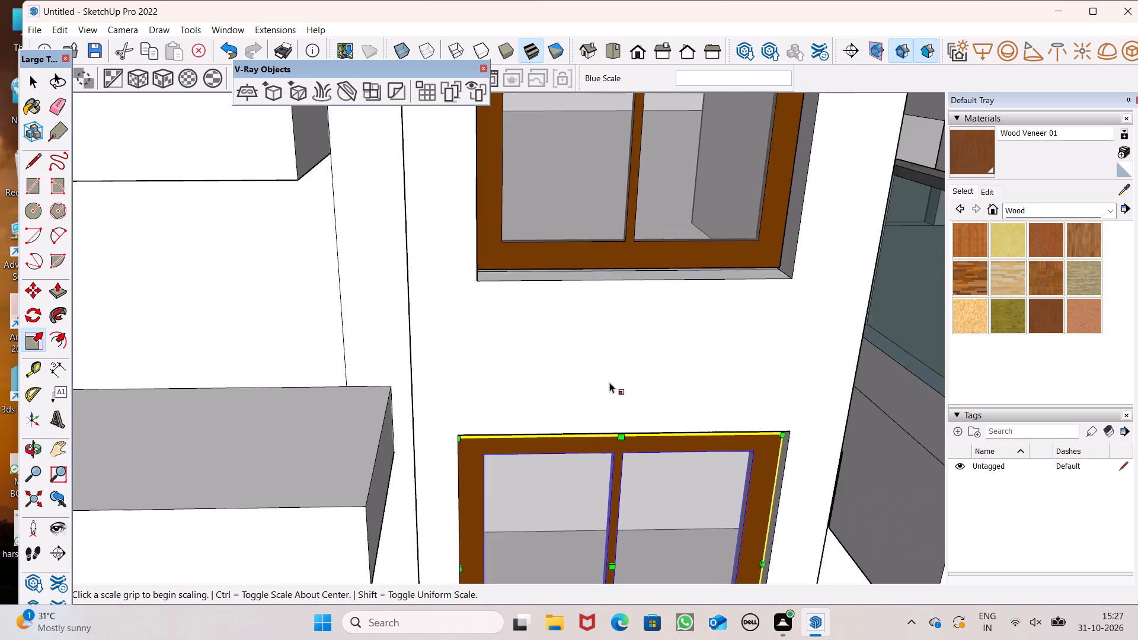
{"action": "middle_click_drag", "start_coordinate": [615, 423], "coordinate": [612, 392]}
{"action": "scroll", "coordinate": [612, 423], "scroll_direction": "up", "scroll_amount": 9}
{"action": "scroll", "coordinate": [624, 375], "scroll_direction": "up", "scroll_amount": 2}
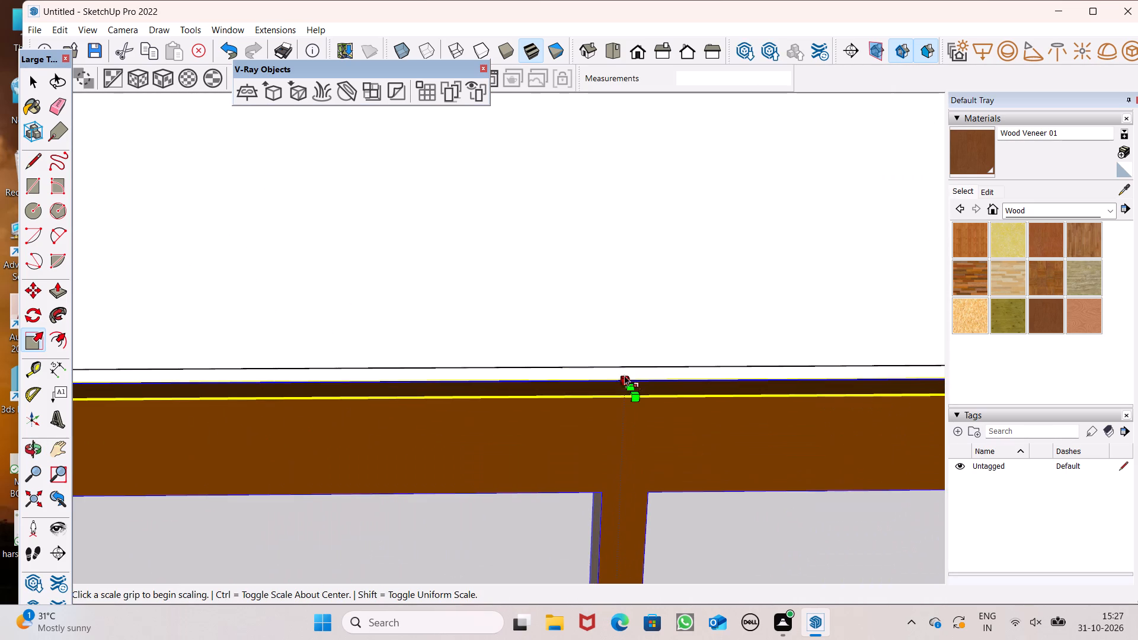
{"action": "left_click_drag", "start_coordinate": [634, 386], "coordinate": [634, 364]}
{"action": "scroll", "coordinate": [605, 289], "scroll_direction": "down", "scroll_amount": 16}
{"action": "key", "text": "space"}
{"action": "scroll", "coordinate": [653, 340], "scroll_direction": "down", "scroll_amount": 12}
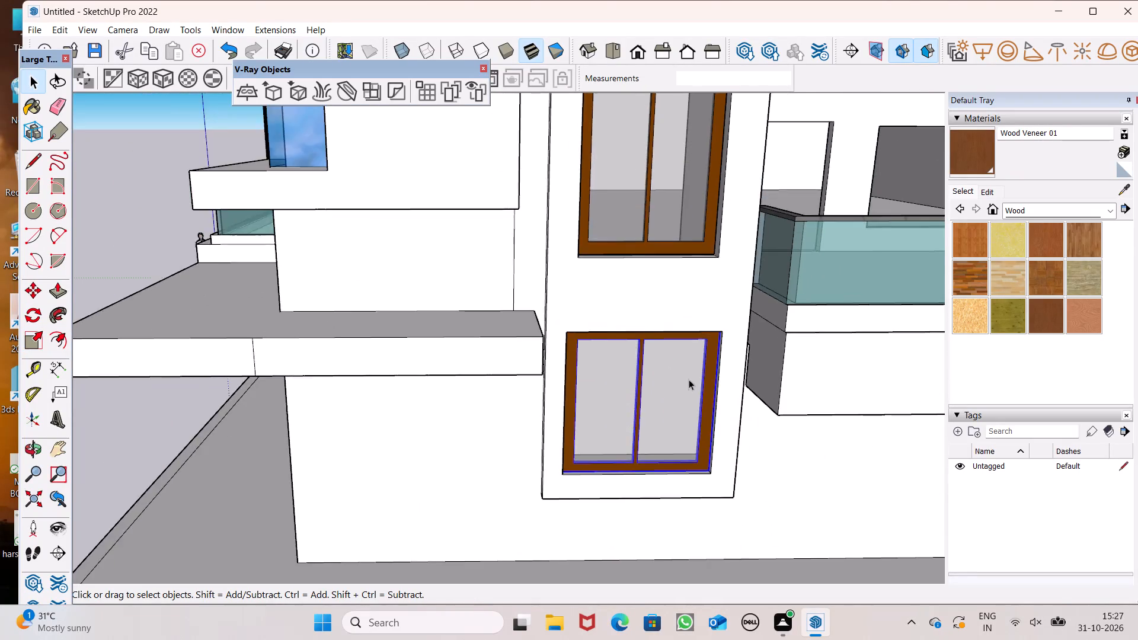
{"action": "middle_click_drag", "start_coordinate": [692, 382], "coordinate": [765, 407]}
{"action": "scroll", "coordinate": [573, 279], "scroll_direction": "down", "scroll_amount": 7}
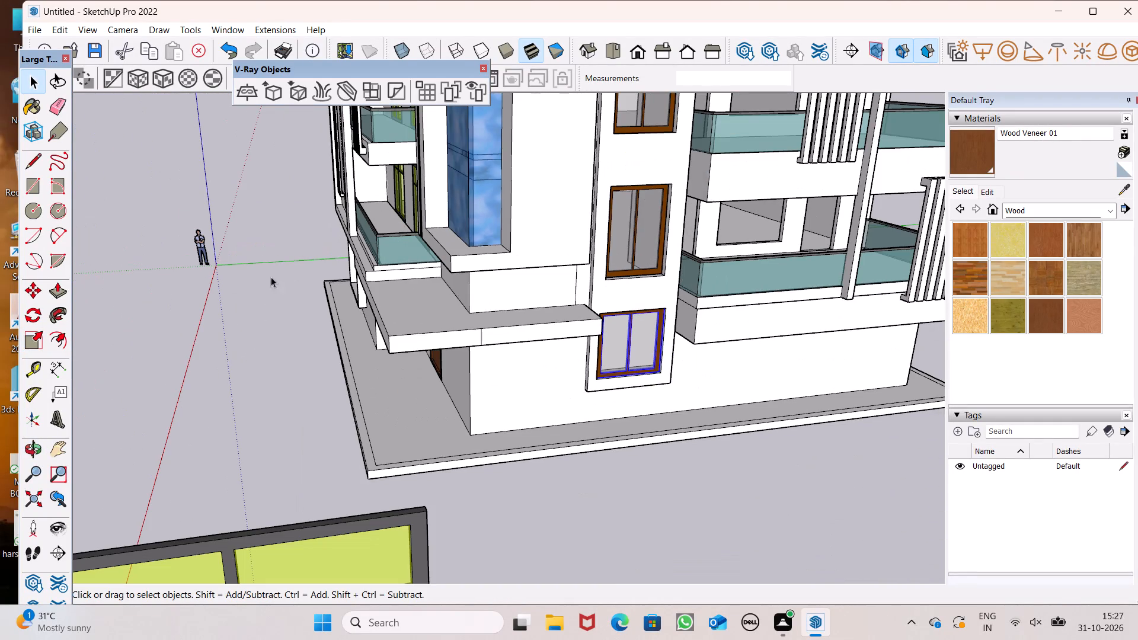
{"action": "left_click", "coordinate": [244, 199]}
Move the loose brown wooden door panel along the ground to the free space in front of the building's base.
{"action": "scroll", "coordinate": [379, 269], "scroll_direction": "down", "scroll_amount": 2}
{"action": "middle_click_drag", "start_coordinate": [749, 300], "coordinate": [661, 238]}
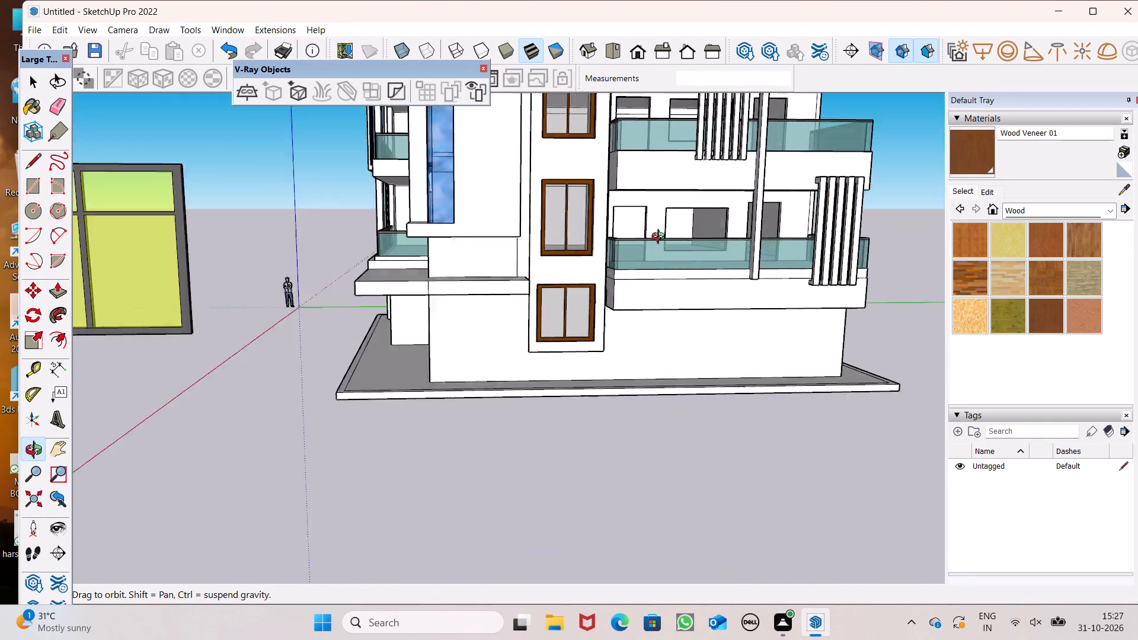
{"action": "middle_click_drag", "start_coordinate": [661, 238], "coordinate": [615, 315]}
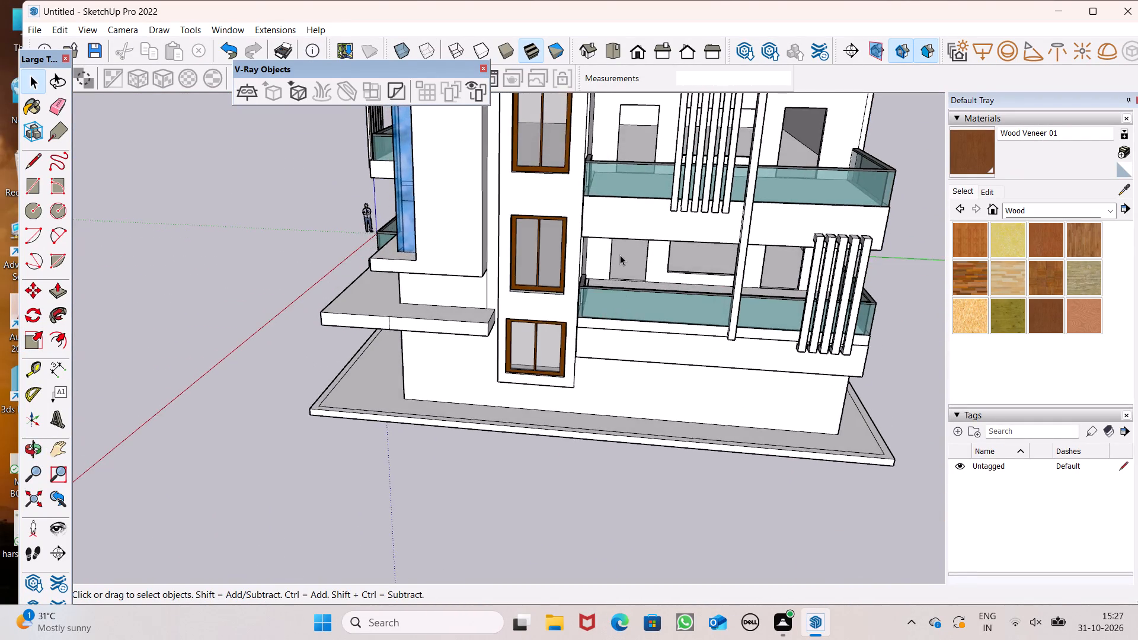
{"action": "scroll", "coordinate": [620, 255], "scroll_direction": "down", "scroll_amount": 4}
{"action": "scroll", "coordinate": [710, 324], "scroll_direction": "down", "scroll_amount": 4}
{"action": "left_click", "coordinate": [737, 392]}
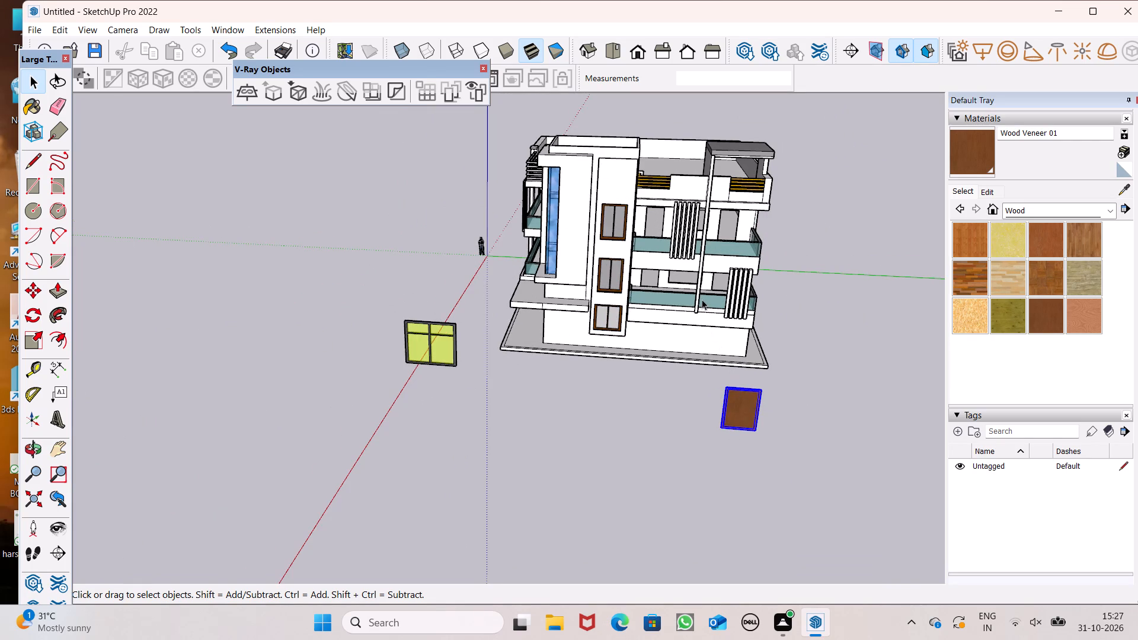
{"action": "key", "text": "m"}
{"action": "key", "text": "Return"}
{"action": "scroll", "coordinate": [733, 321], "scroll_direction": "up", "scroll_amount": 5}
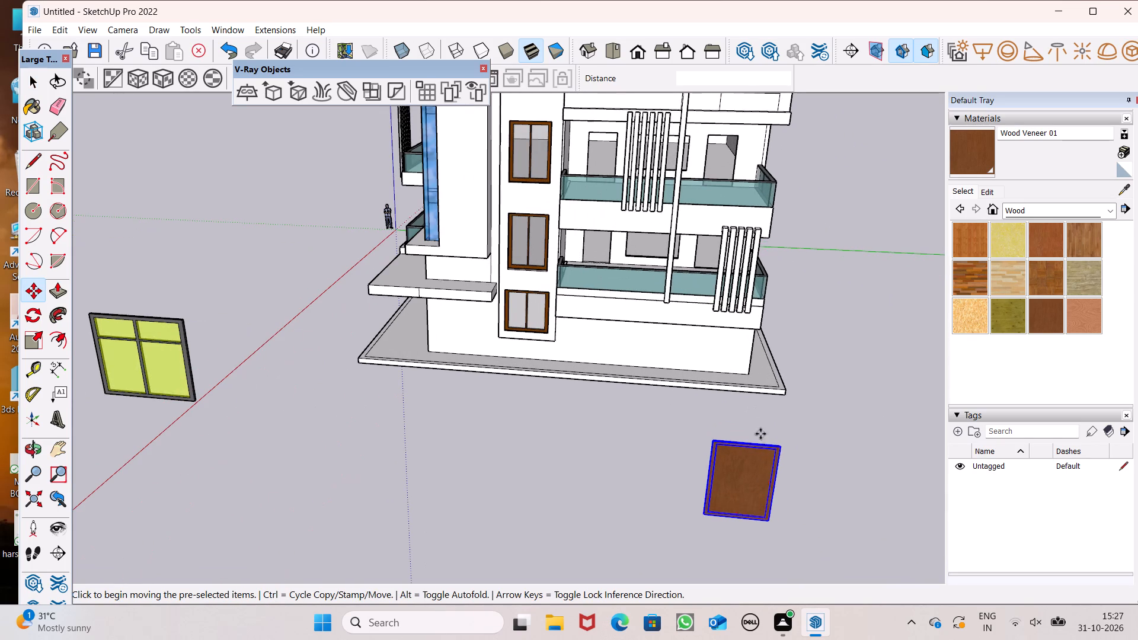
{"action": "left_click_drag", "start_coordinate": [768, 523], "coordinate": [715, 476]}
{"action": "left_click", "coordinate": [667, 520]}
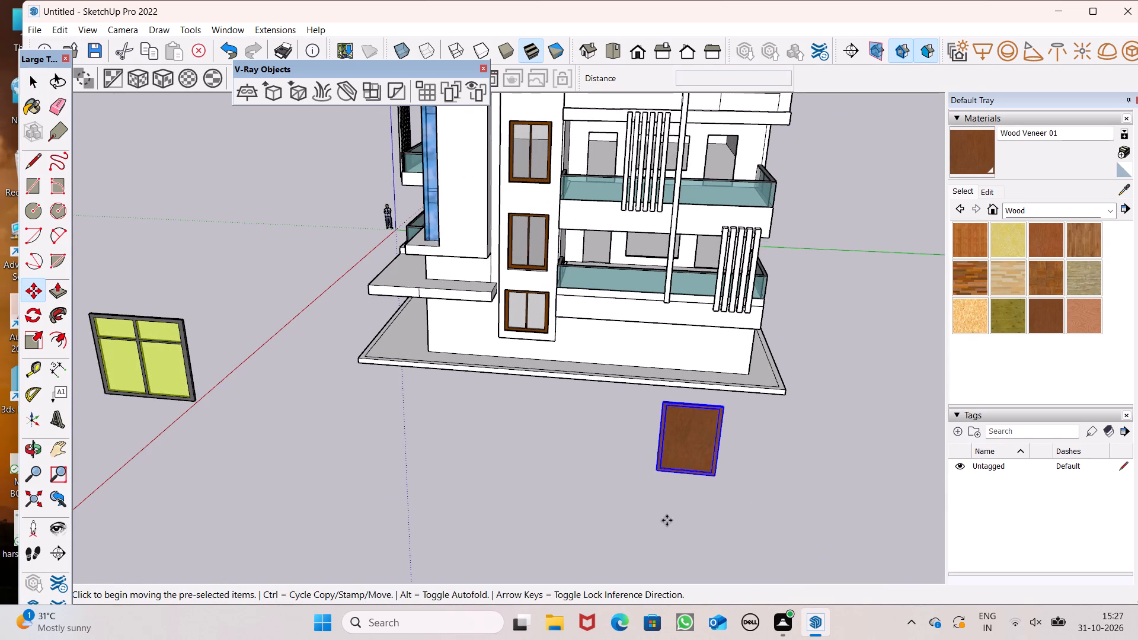
{"action": "left_click", "coordinate": [565, 510]}
{"action": "key", "text": "space"}
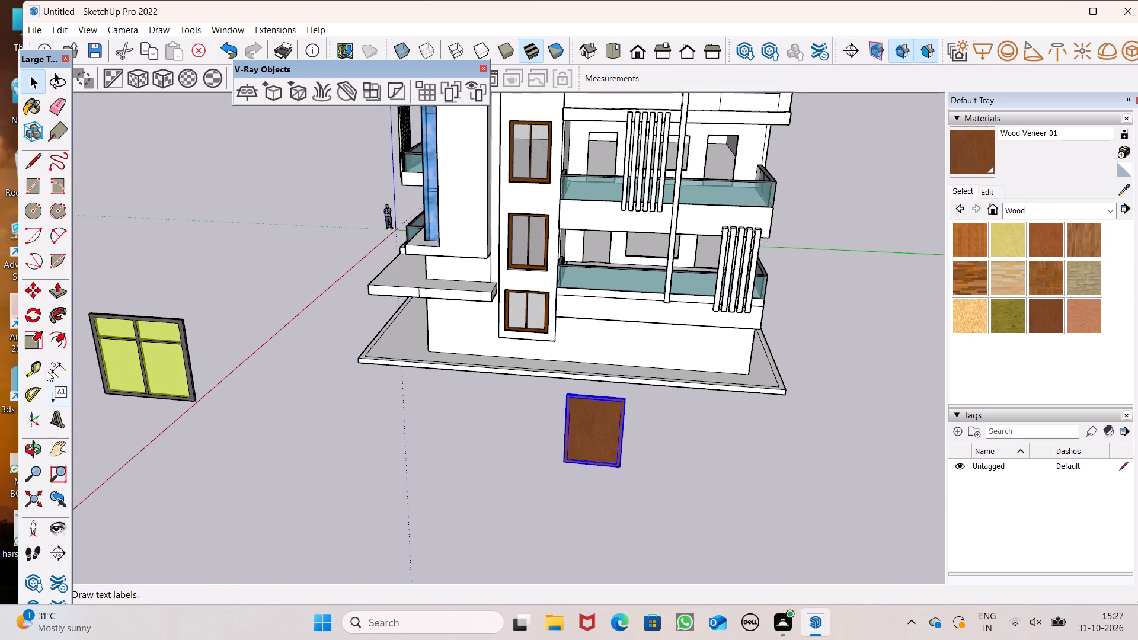
Scale the loose wooden door to about 0.70 along red and -3.82 along green, narrowing and thickening it, and deselect it.
{"action": "left_click", "coordinate": [31, 335]}
{"action": "scroll", "coordinate": [359, 457], "scroll_direction": "up", "scroll_amount": 3}
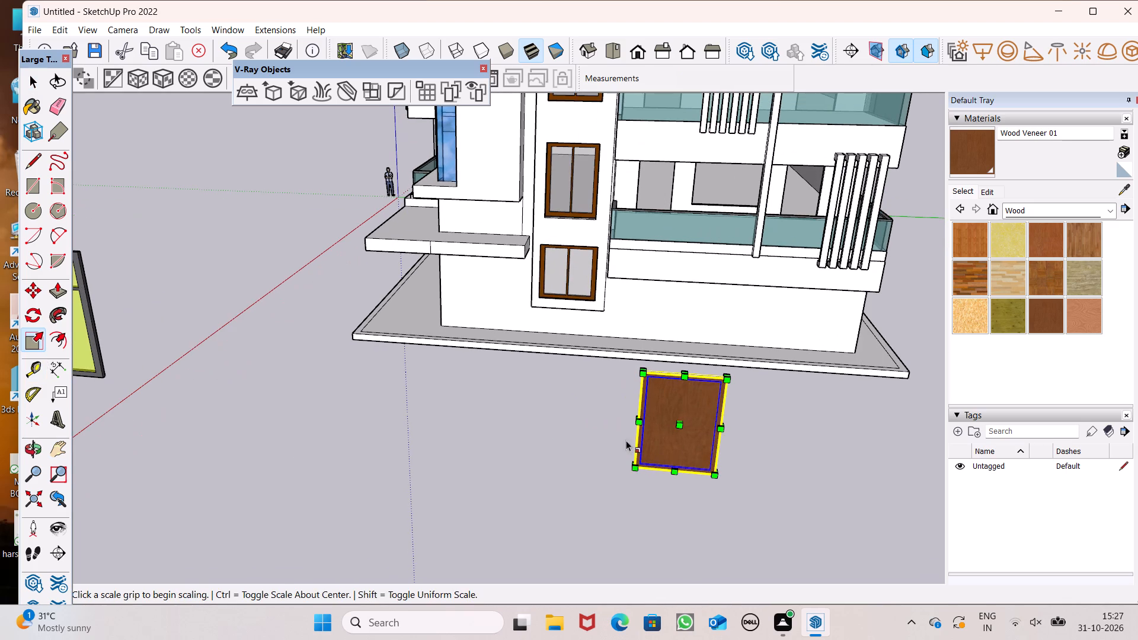
{"action": "left_click_drag", "start_coordinate": [639, 418], "coordinate": [657, 423]}
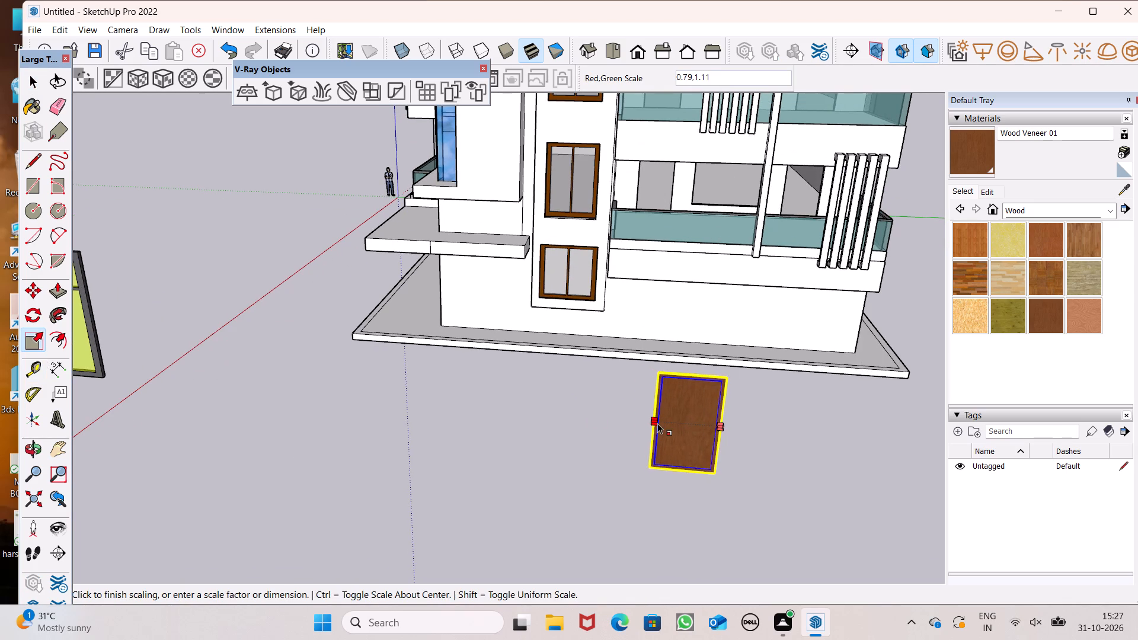
{"action": "left_click_drag", "start_coordinate": [657, 423], "coordinate": [663, 418]}
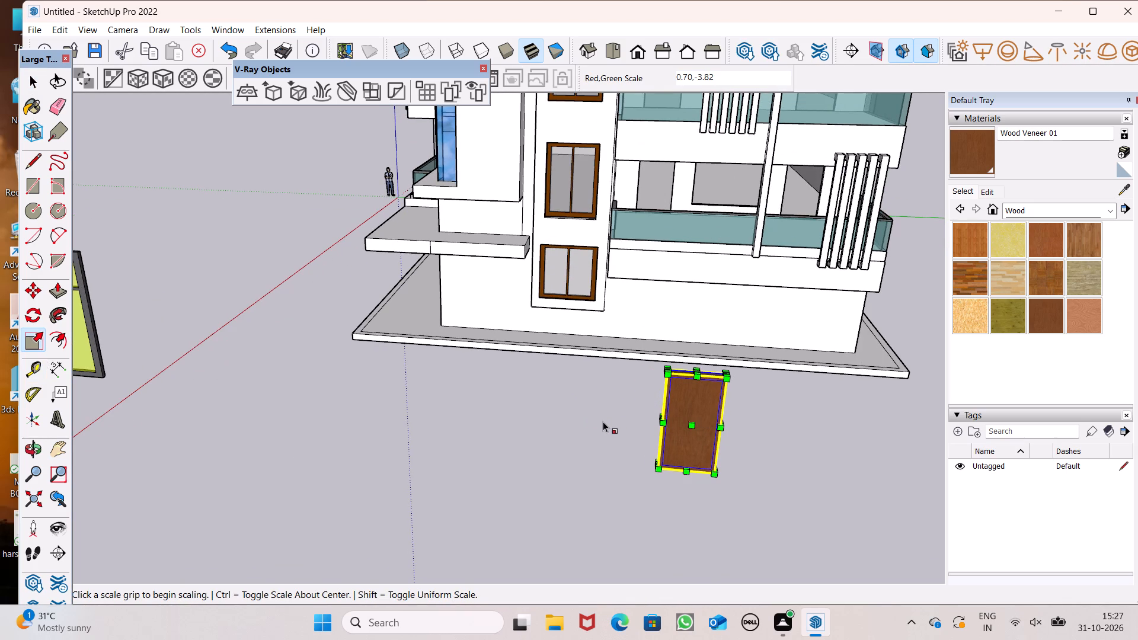
{"action": "key", "text": "space"}
{"action": "left_click", "coordinate": [603, 421]}
Move the wooden door by its bottom corner about 39' into the lower balcony's door opening nearest the window column.
{"action": "scroll", "coordinate": [719, 421], "scroll_direction": "up", "scroll_amount": 3}
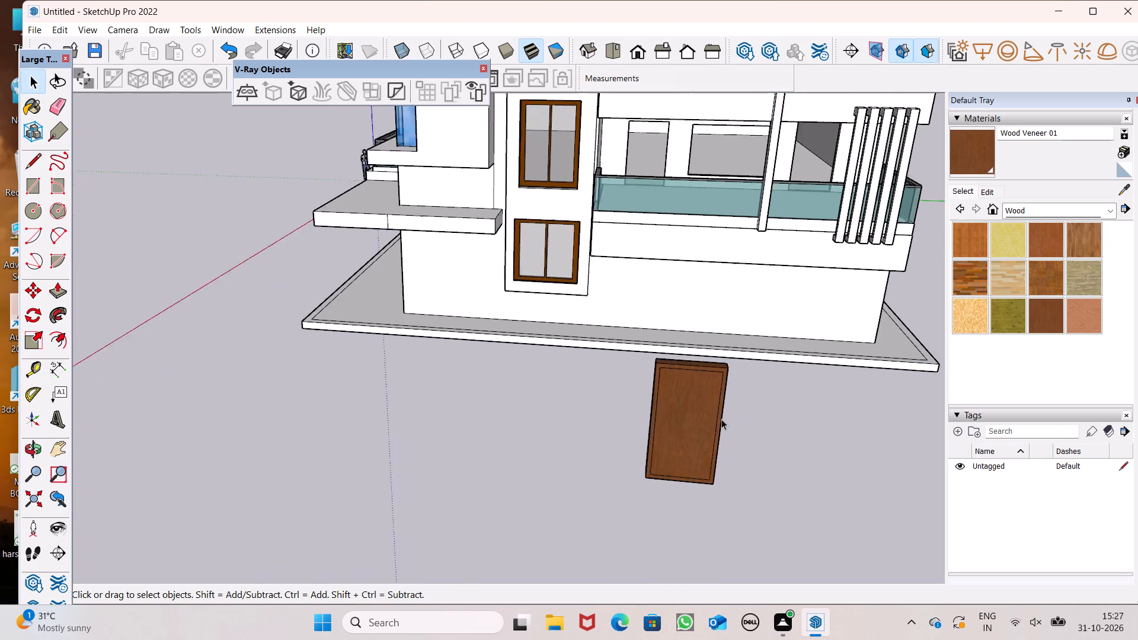
{"action": "scroll", "coordinate": [721, 419], "scroll_direction": "up", "scroll_amount": 5}
{"action": "middle_click_drag", "start_coordinate": [704, 443], "coordinate": [685, 485]}
{"action": "left_click", "coordinate": [645, 497]}
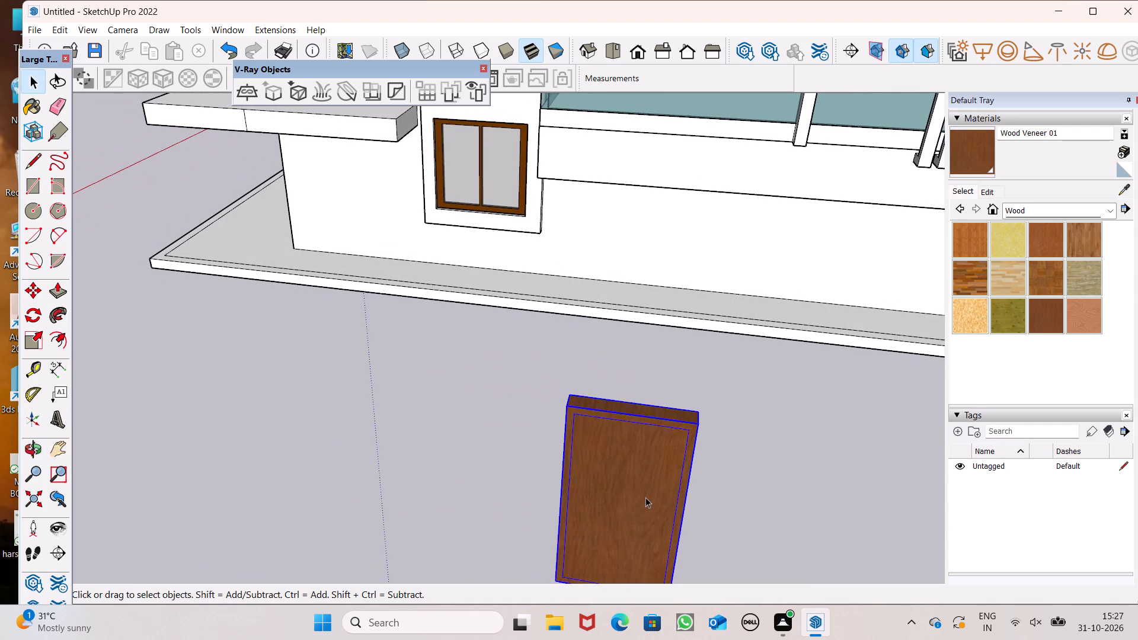
{"action": "key", "text": "m"}
{"action": "key", "text": "Return"}
{"action": "scroll", "coordinate": [651, 392], "scroll_direction": "down", "scroll_amount": 6}
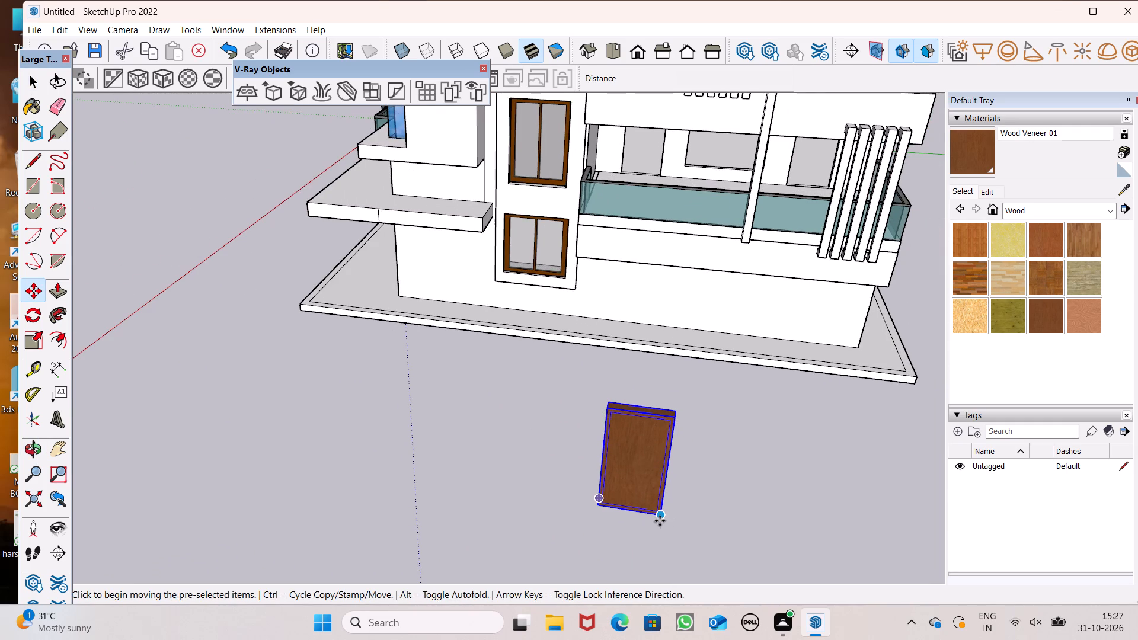
{"action": "left_click_drag", "start_coordinate": [661, 520], "coordinate": [664, 172]}
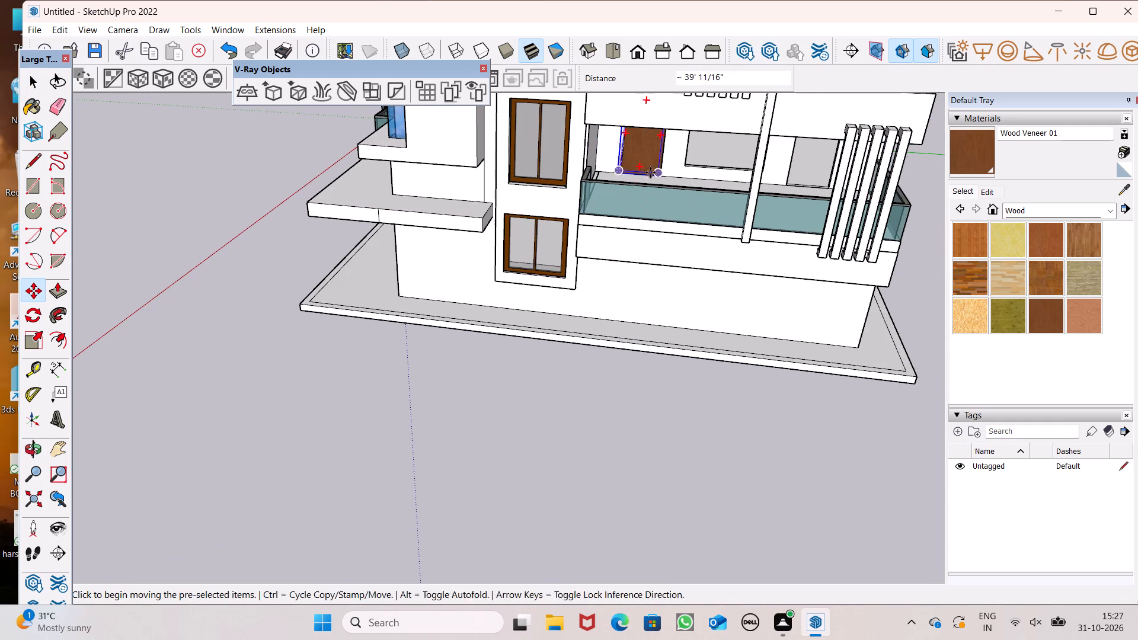
Scale the wooden door down from its top corner, reducing its width and height to fit the lower balcony's door opening.
{"action": "scroll", "coordinate": [618, 242], "scroll_direction": "down", "scroll_amount": 8}
{"action": "scroll", "coordinate": [641, 204], "scroll_direction": "up", "scroll_amount": 9}
{"action": "middle_click_drag", "start_coordinate": [653, 222], "coordinate": [670, 125]}
{"action": "scroll", "coordinate": [568, 148], "scroll_direction": "up", "scroll_amount": 10}
{"action": "middle_click_drag", "start_coordinate": [653, 380], "coordinate": [656, 408]}
{"action": "scroll", "coordinate": [656, 407], "scroll_direction": "up", "scroll_amount": 1}
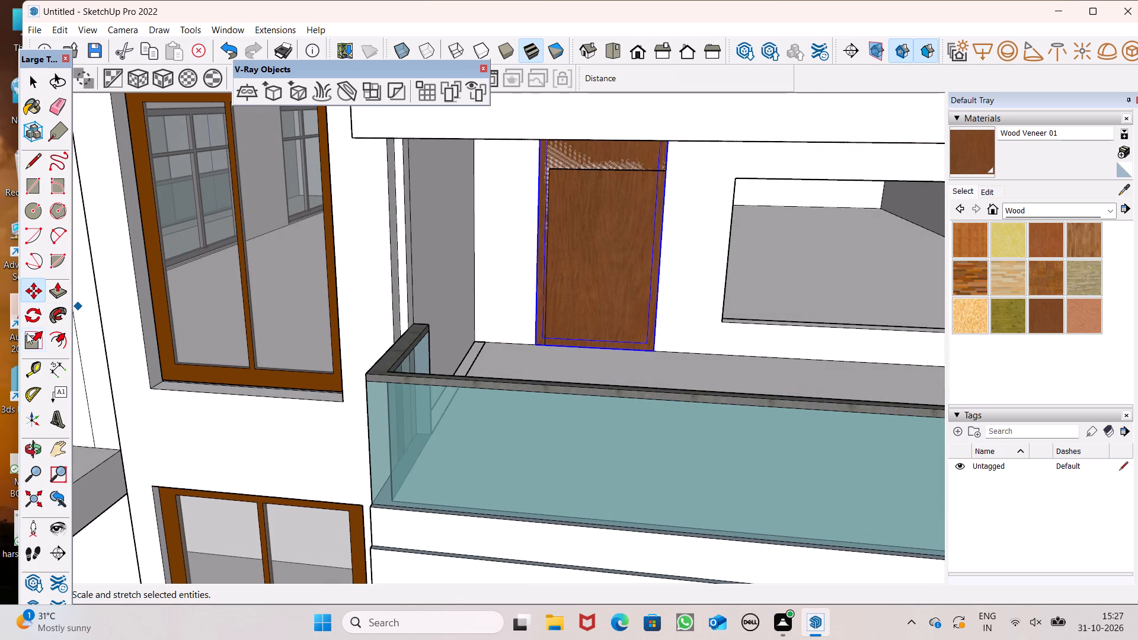
{"action": "left_click_drag", "start_coordinate": [28, 344], "coordinate": [49, 327]}
{"action": "middle_click_drag", "start_coordinate": [351, 246], "coordinate": [411, 189]}
{"action": "scroll", "coordinate": [409, 193], "scroll_direction": "up", "scroll_amount": 1}
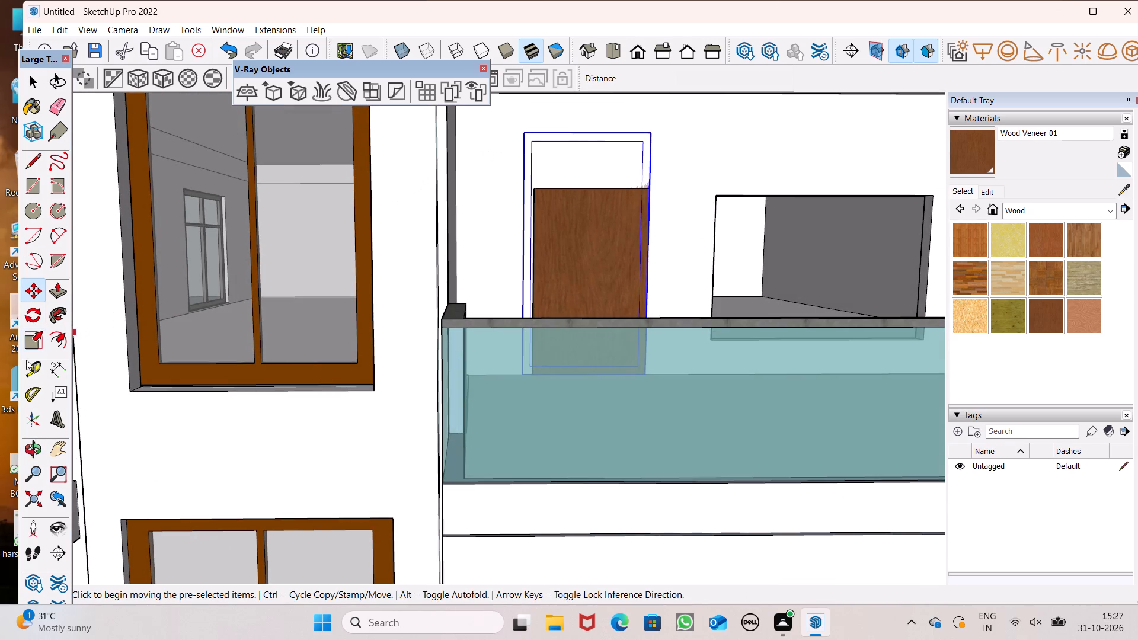
{"action": "left_click", "coordinate": [31, 337]}
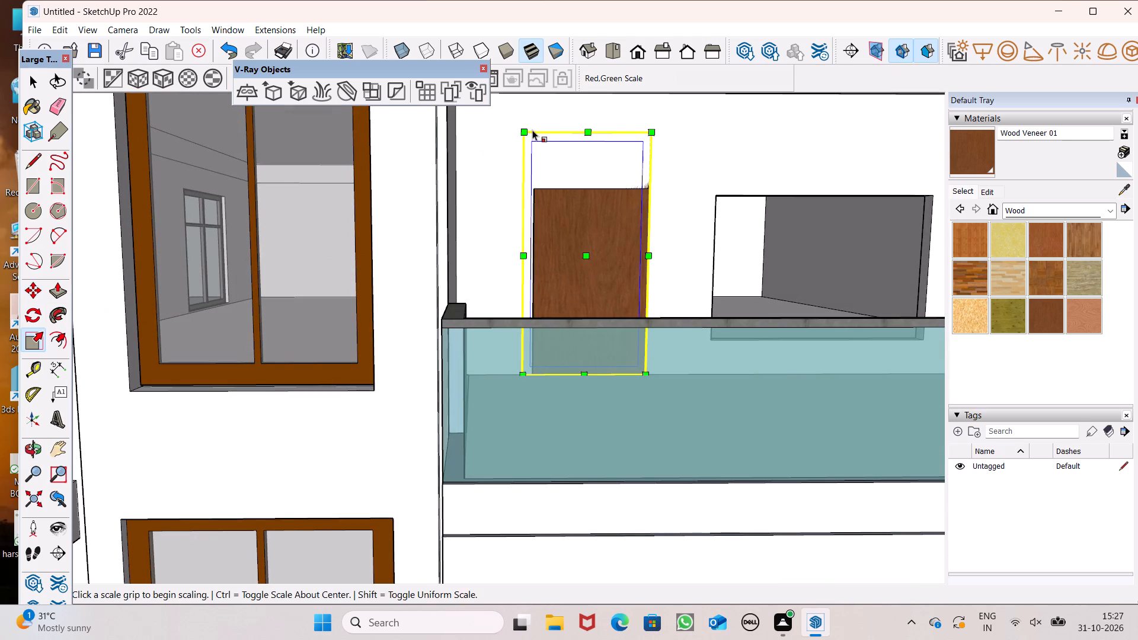
{"action": "left_click_drag", "start_coordinate": [526, 130], "coordinate": [559, 232]}
{"action": "middle_click_drag", "start_coordinate": [559, 289], "coordinate": [558, 360]}
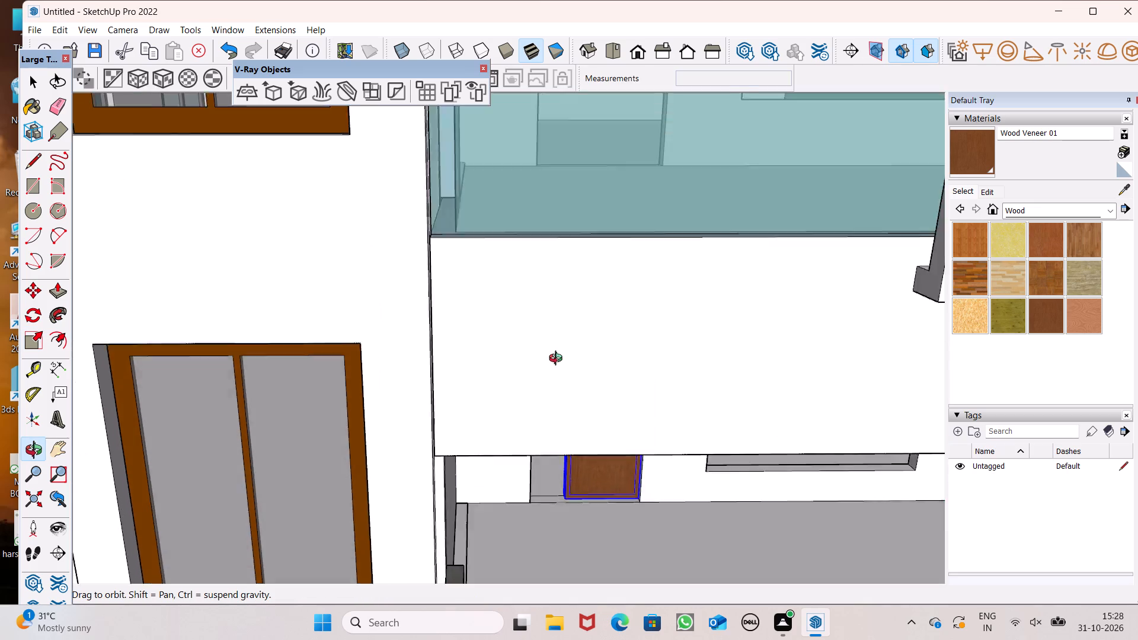
{"action": "middle_click_drag", "start_coordinate": [558, 360], "coordinate": [574, 294]}
{"action": "scroll", "coordinate": [594, 329], "scroll_direction": "up", "scroll_amount": 6}
{"action": "scroll", "coordinate": [580, 287], "scroll_direction": "down", "scroll_amount": 2}
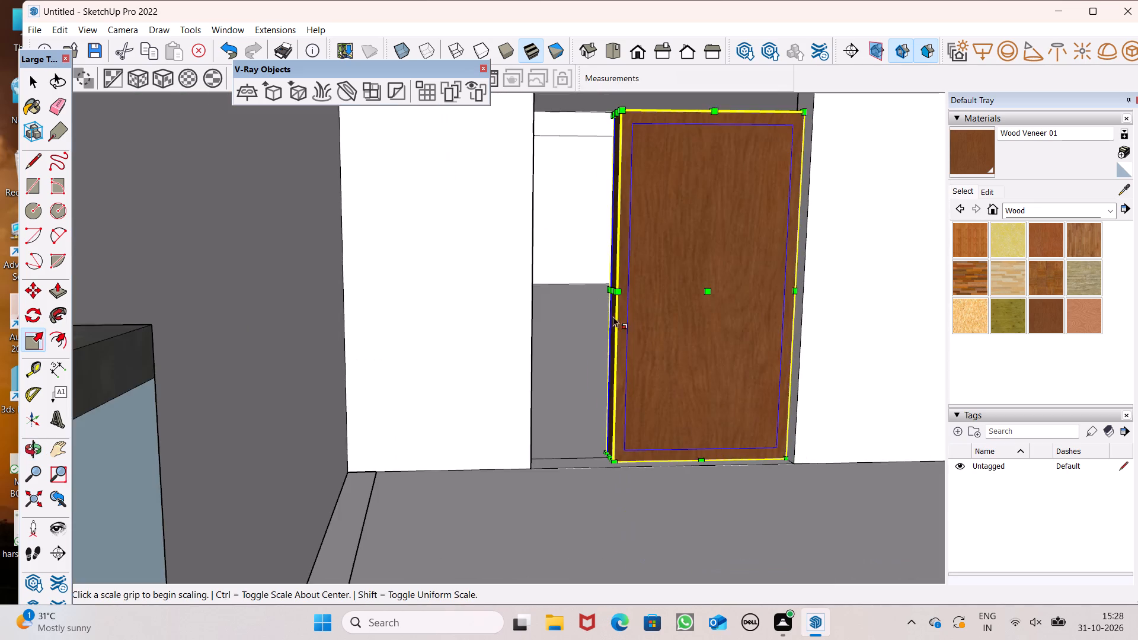
{"action": "middle_click_drag", "start_coordinate": [613, 320], "coordinate": [615, 351]}
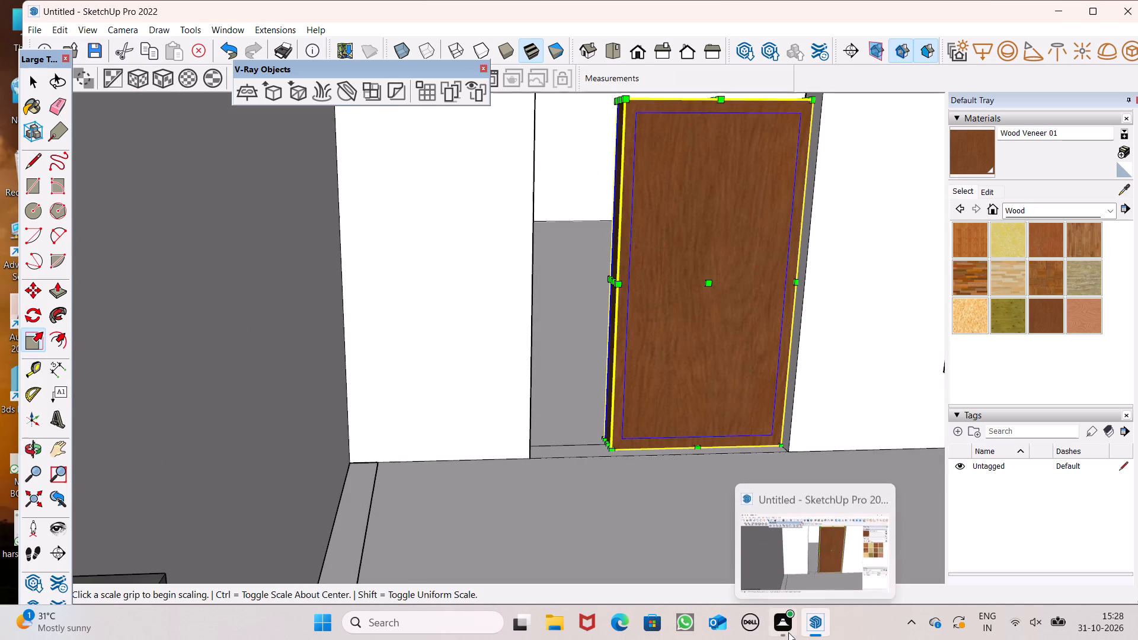
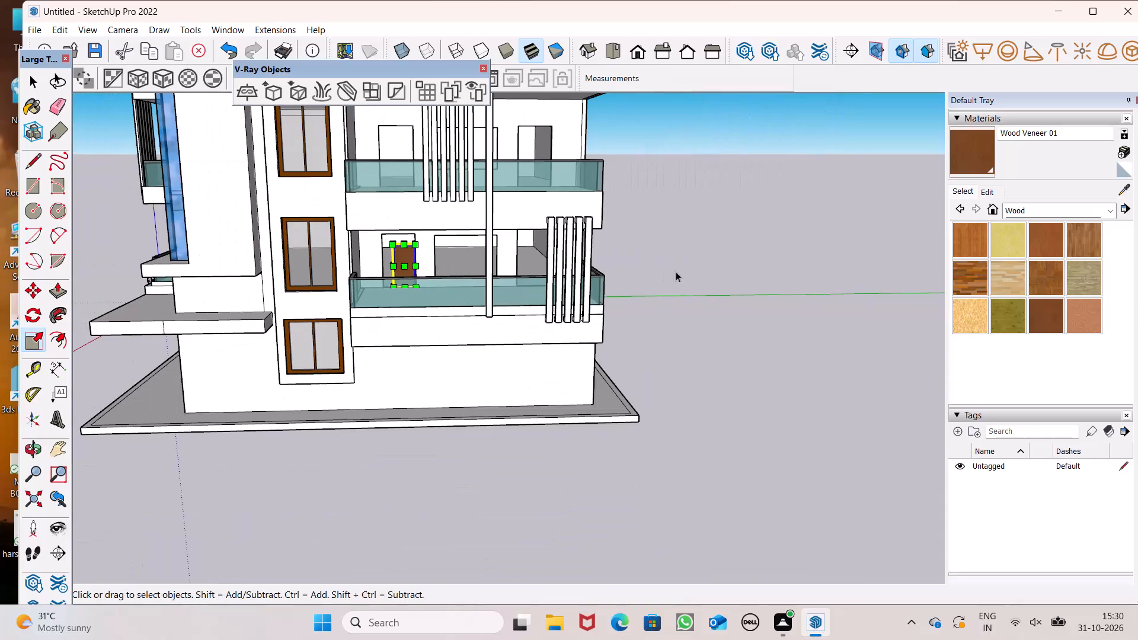
Scale the wooden door by about 1.48 along red so it spans the full width of the lower balcony's door opening.
{"action": "left_click", "coordinate": [755, 268]}
{"action": "scroll", "coordinate": [442, 261], "scroll_direction": "up", "scroll_amount": 1}
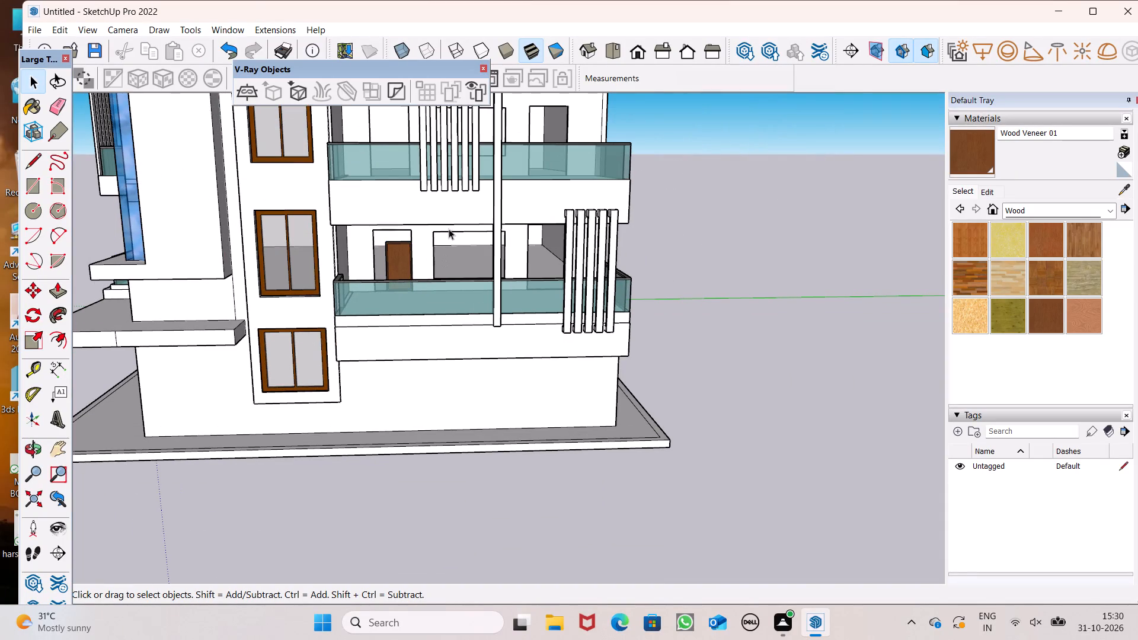
{"action": "scroll", "coordinate": [538, 297], "scroll_direction": "down", "scroll_amount": 1}
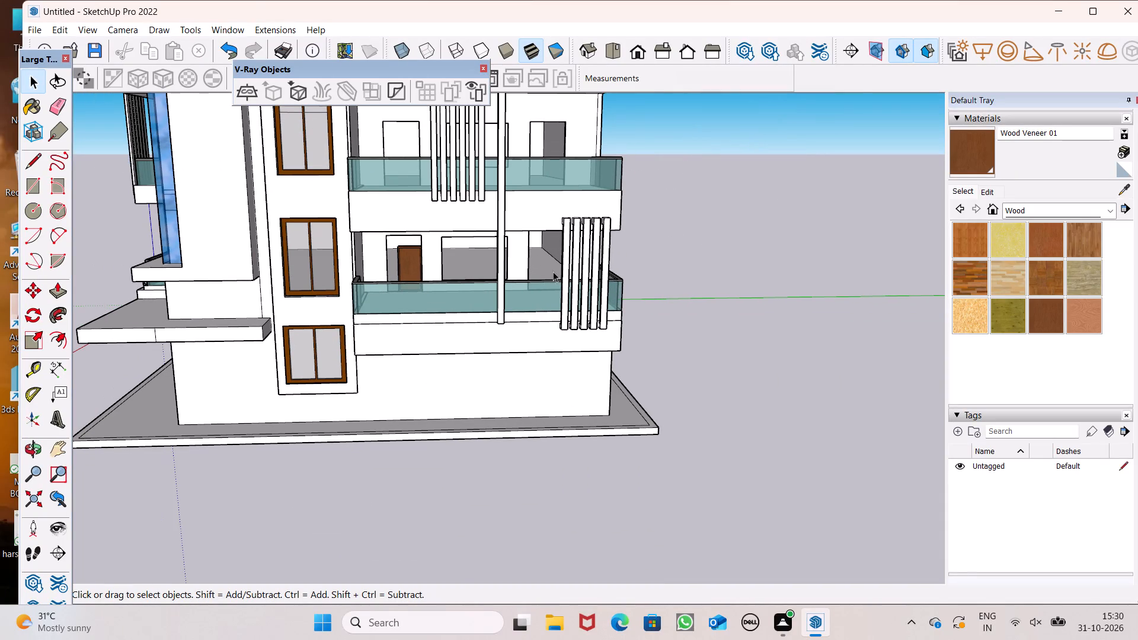
{"action": "scroll", "coordinate": [466, 242], "scroll_direction": "down", "scroll_amount": 1}
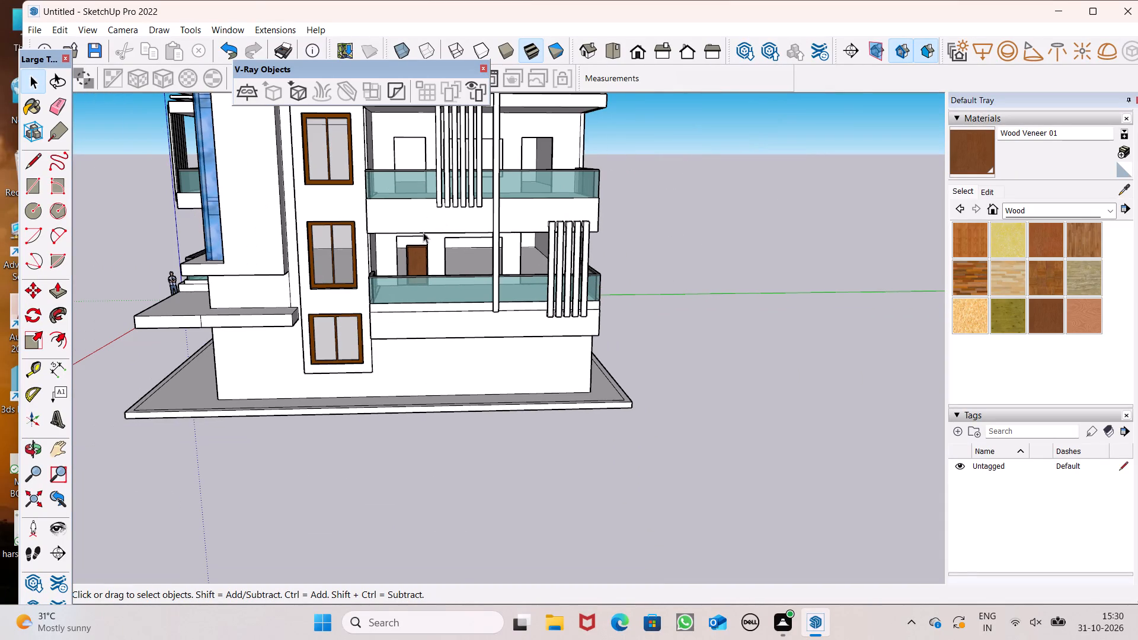
{"action": "middle_click_drag", "start_coordinate": [440, 301], "coordinate": [379, 364]}
{"action": "scroll", "coordinate": [378, 317], "scroll_direction": "up", "scroll_amount": 2}
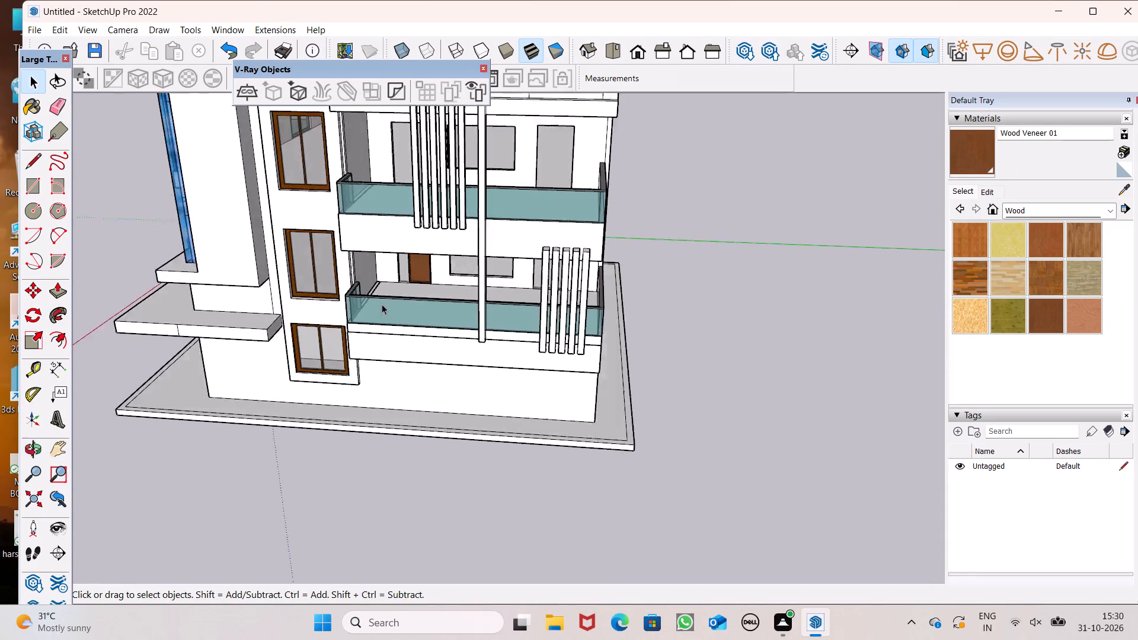
{"action": "scroll", "coordinate": [382, 304], "scroll_direction": "up", "scroll_amount": 4}
{"action": "middle_click_drag", "start_coordinate": [471, 267], "coordinate": [493, 207]}
{"action": "scroll", "coordinate": [492, 209], "scroll_direction": "up", "scroll_amount": 8}
{"action": "scroll", "coordinate": [455, 228], "scroll_direction": "down", "scroll_amount": 3}
{"action": "middle_click_drag", "start_coordinate": [389, 263], "coordinate": [395, 266]}
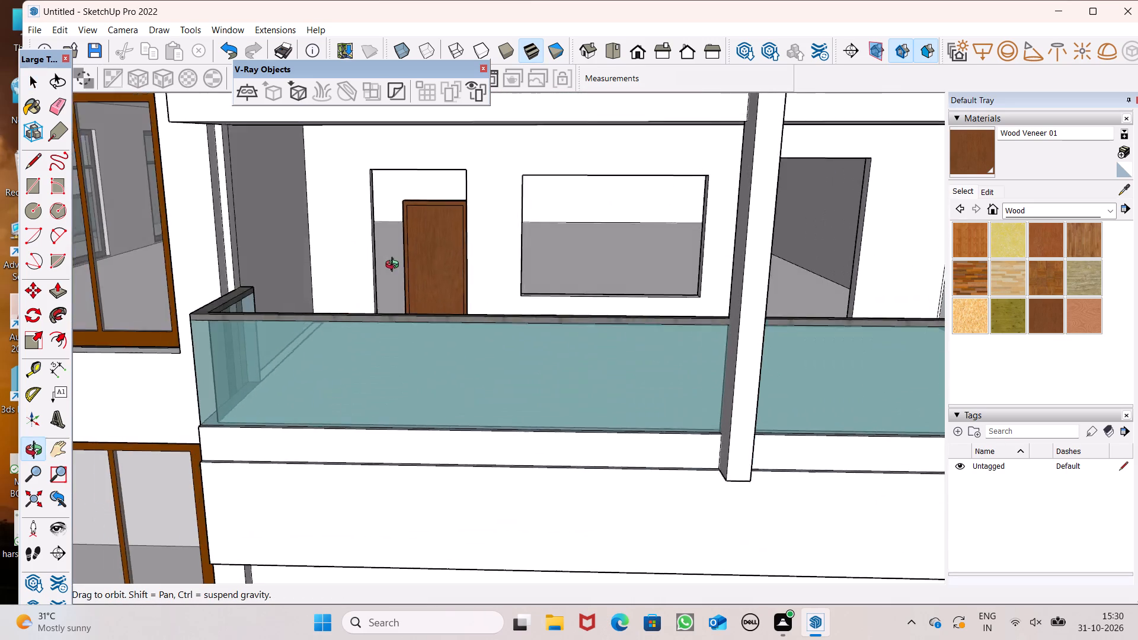
{"action": "middle_click_drag", "start_coordinate": [395, 266], "coordinate": [439, 286]}
{"action": "left_click", "coordinate": [487, 291]}
{"action": "middle_click_drag", "start_coordinate": [483, 316], "coordinate": [505, 300]}
{"action": "scroll", "coordinate": [471, 217], "scroll_direction": "up", "scroll_amount": 4}
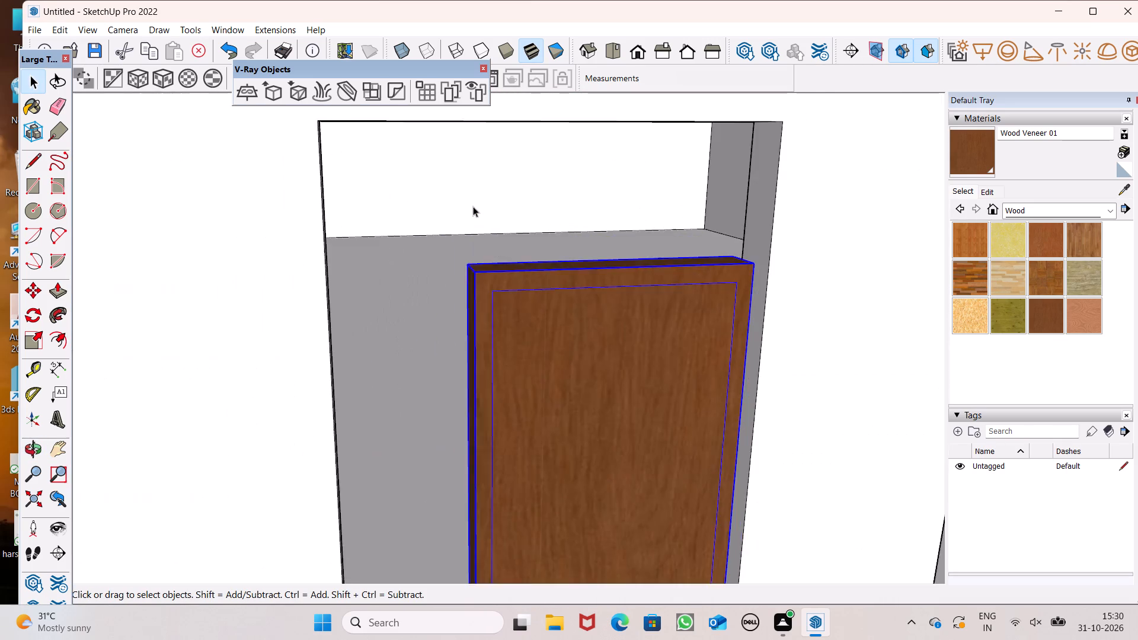
{"action": "scroll", "coordinate": [473, 206], "scroll_direction": "down", "scroll_amount": 4}
{"action": "left_click", "coordinate": [46, 346]}
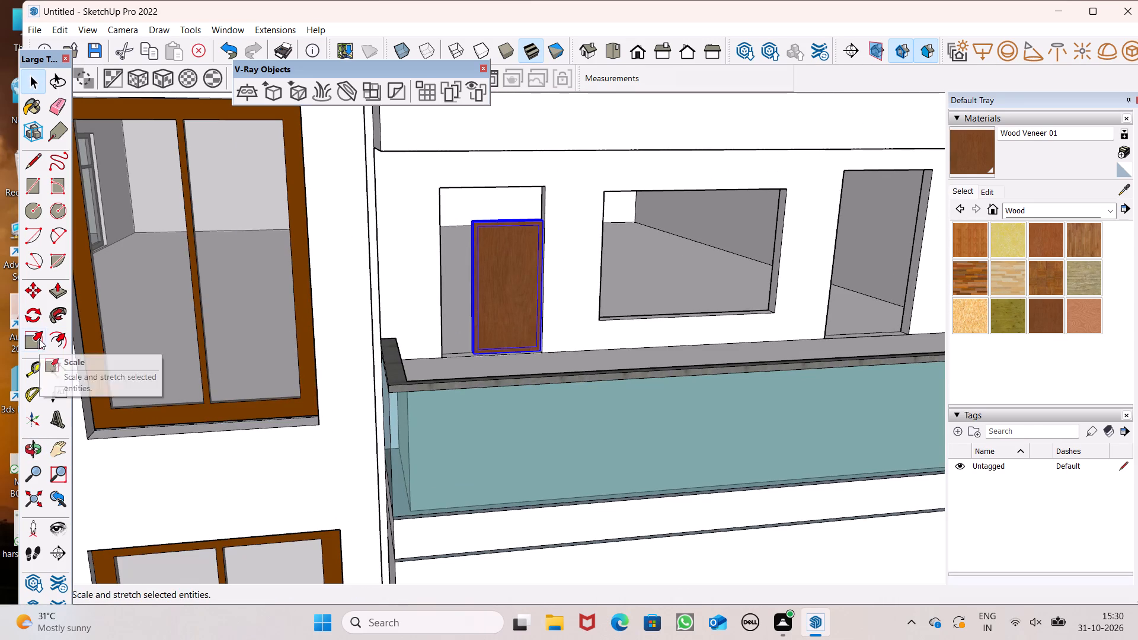
{"action": "left_click", "coordinate": [39, 338]}
{"action": "middle_click_drag", "start_coordinate": [366, 383], "coordinate": [411, 402]}
{"action": "scroll", "coordinate": [434, 370], "scroll_direction": "up", "scroll_amount": 7}
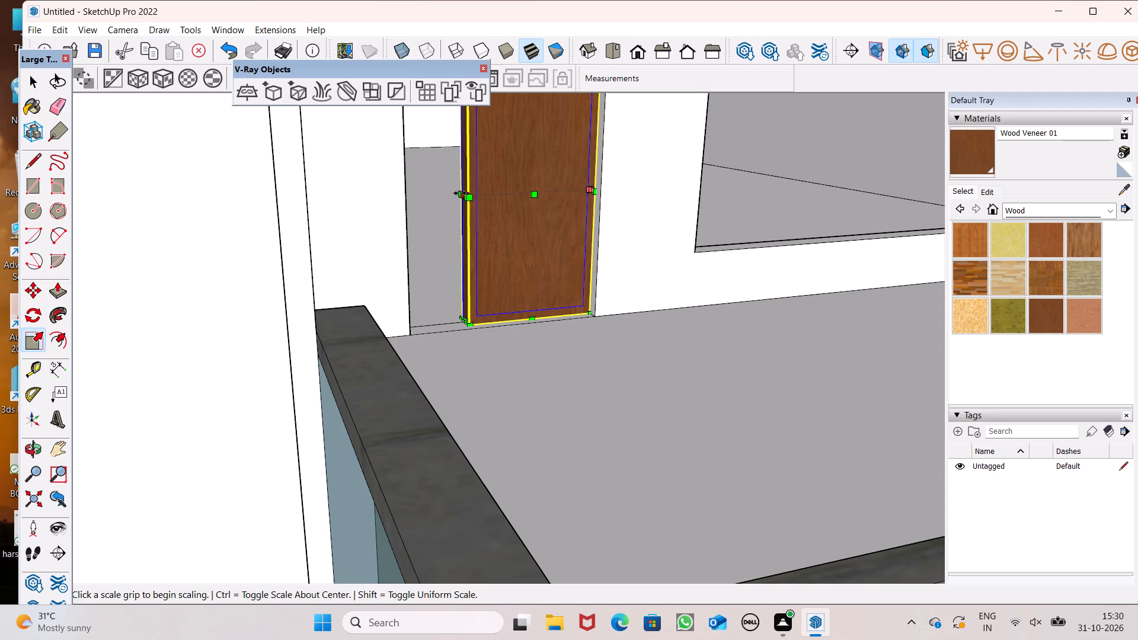
{"action": "left_click_drag", "start_coordinate": [459, 194], "coordinate": [419, 203]}
{"action": "key", "text": "ctrl+z"}
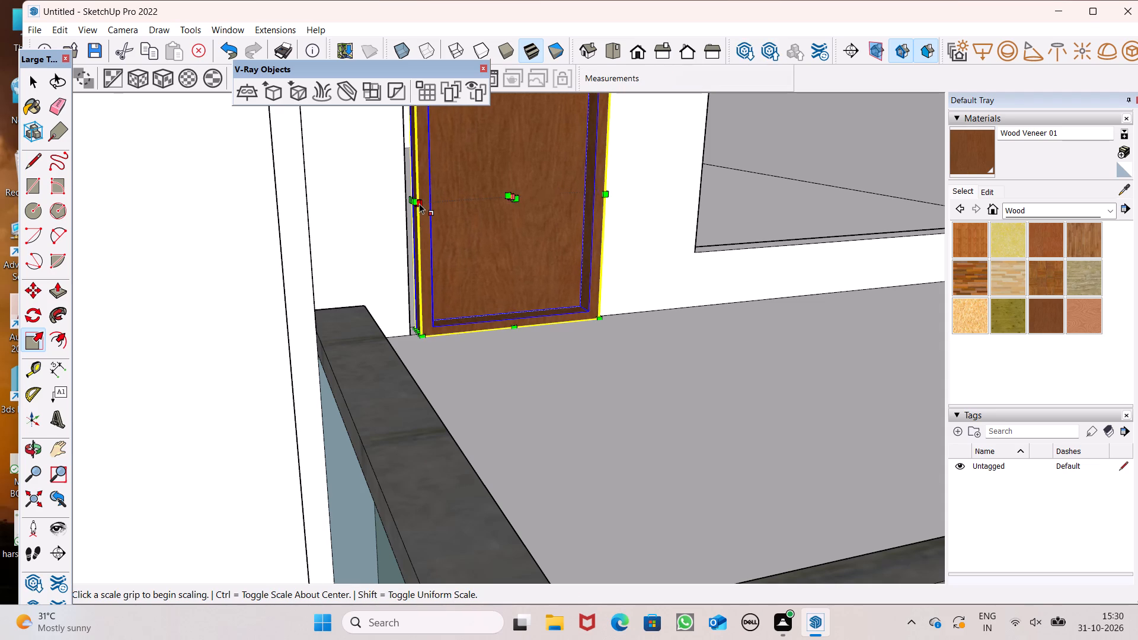
{"action": "middle_click_drag", "start_coordinate": [469, 253], "coordinate": [481, 273]}
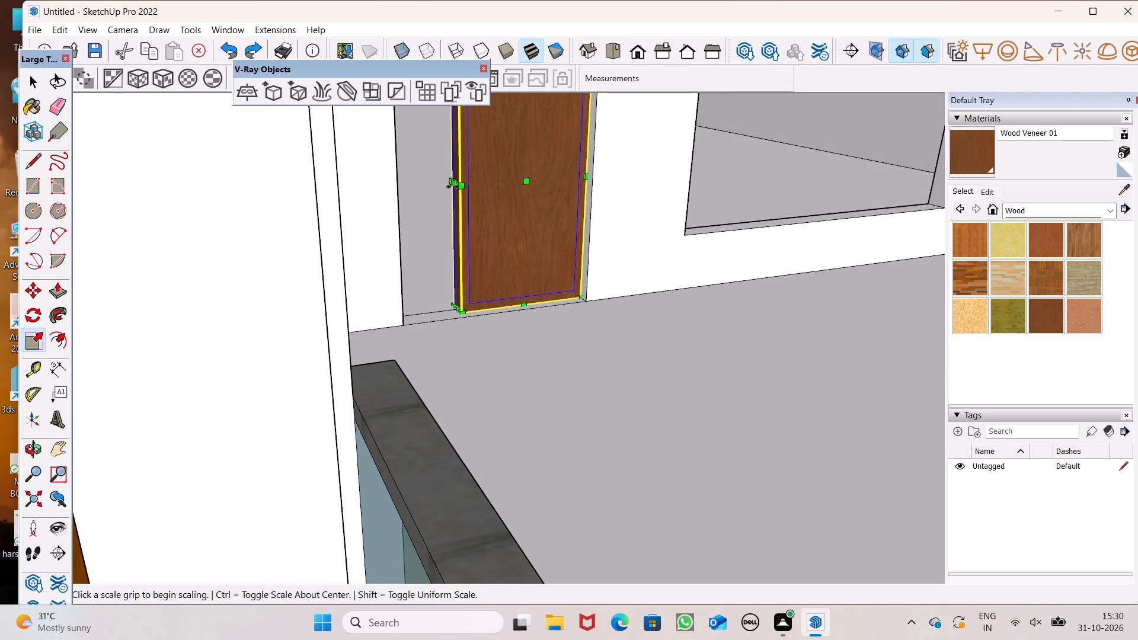
{"action": "left_click_drag", "start_coordinate": [453, 185], "coordinate": [397, 191]}
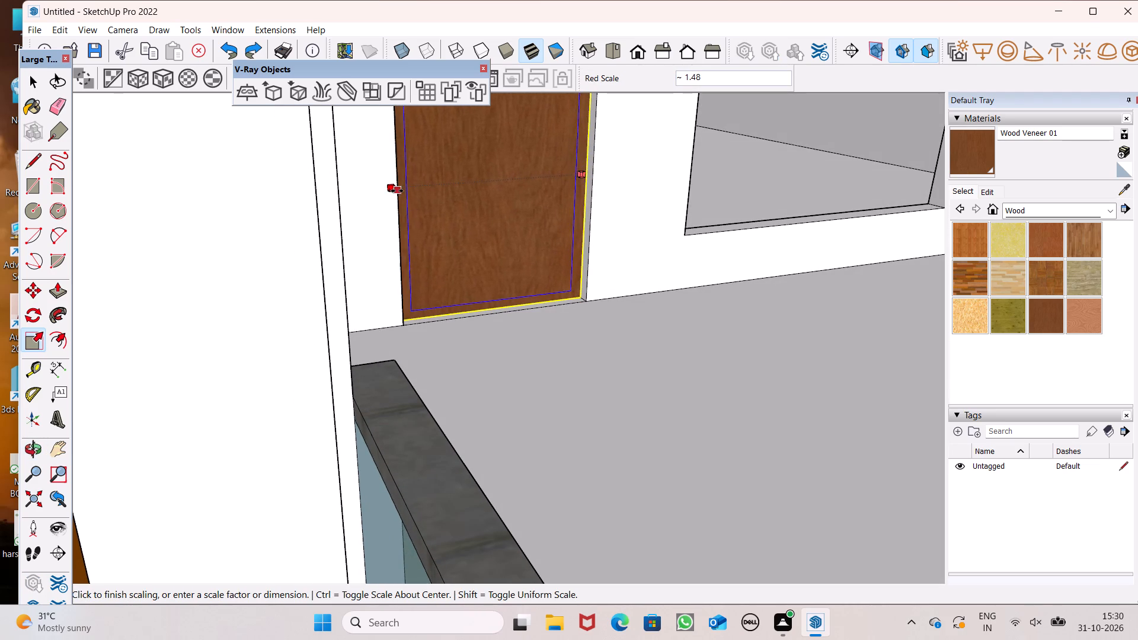
{"action": "left_click_drag", "start_coordinate": [397, 191], "coordinate": [397, 191]}
Stretch the wooden door's height along blue up to the top edge of the lower balcony opening and deselect it.
{"action": "scroll", "coordinate": [395, 222], "scroll_direction": "down", "scroll_amount": 4}
{"action": "middle_click_drag", "start_coordinate": [456, 255], "coordinate": [422, 231]}
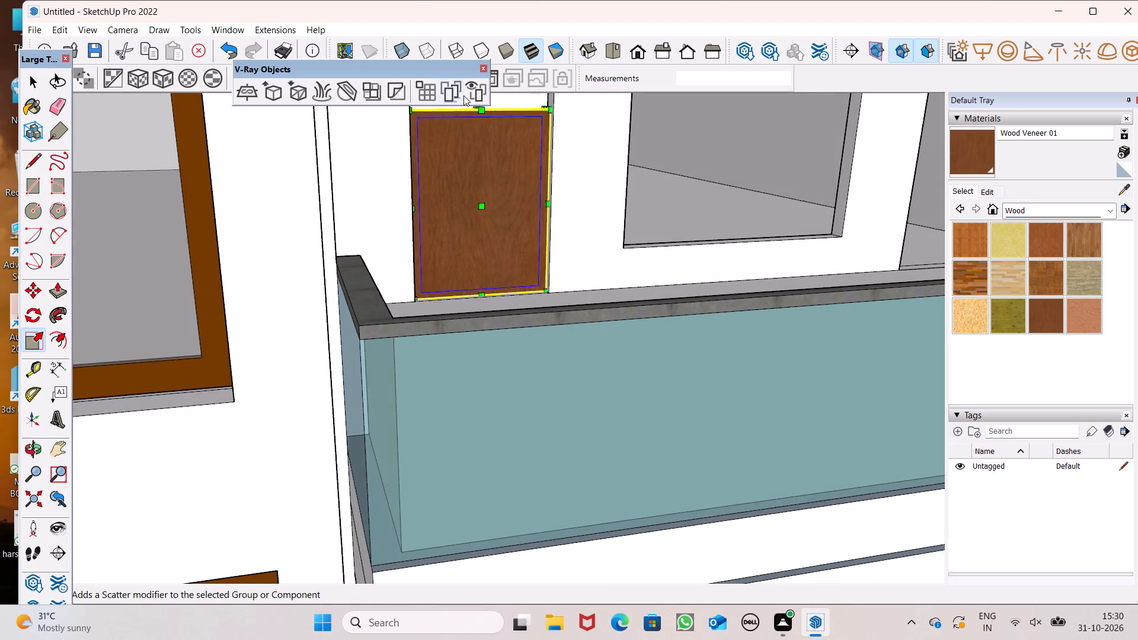
{"action": "scroll", "coordinate": [480, 228], "scroll_direction": "down", "scroll_amount": 7}
{"action": "scroll", "coordinate": [473, 156], "scroll_direction": "up", "scroll_amount": 11}
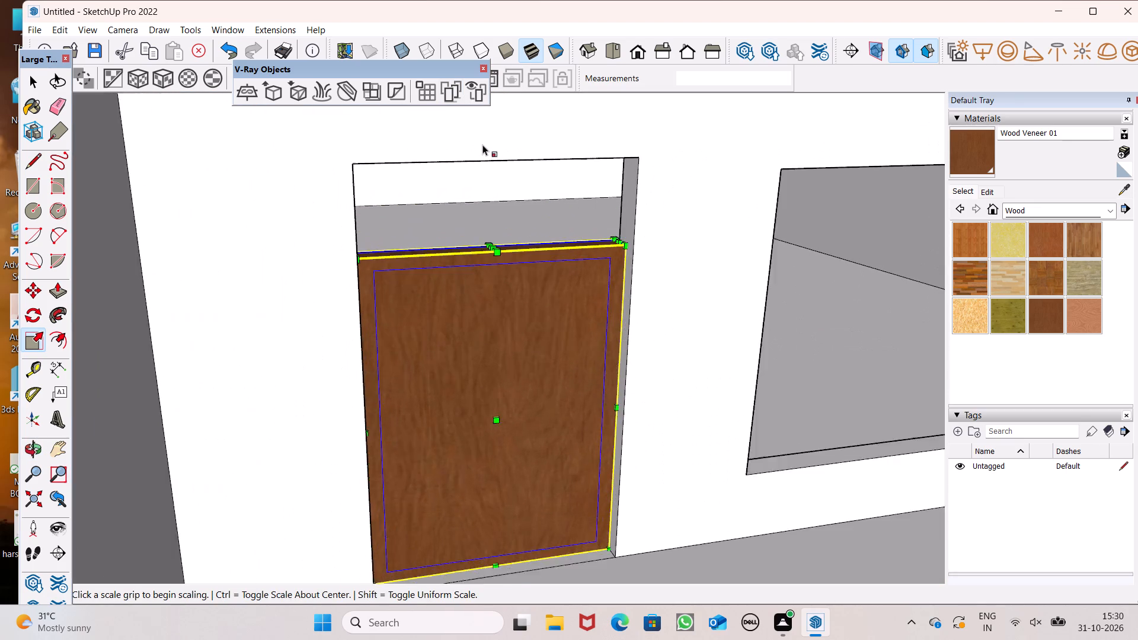
{"action": "scroll", "coordinate": [482, 145], "scroll_direction": "up", "scroll_amount": 4}
{"action": "left_click_drag", "start_coordinate": [496, 292], "coordinate": [496, 244]}
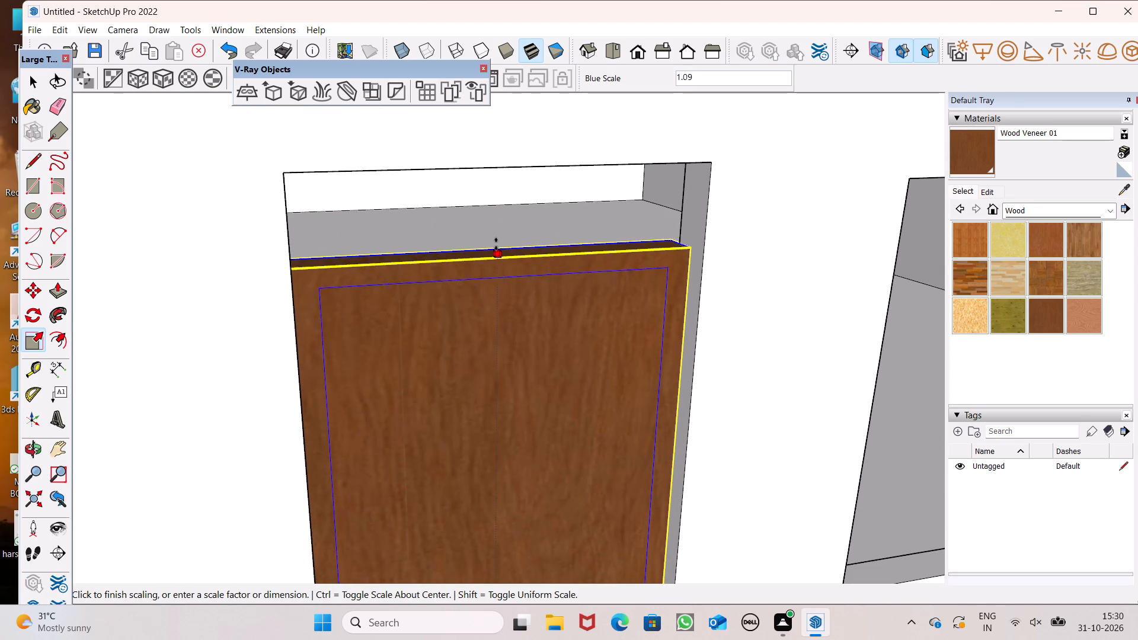
{"action": "left_click_drag", "start_coordinate": [496, 244], "coordinate": [477, 167]}
{"action": "scroll", "coordinate": [501, 189], "scroll_direction": "down", "scroll_amount": 4}
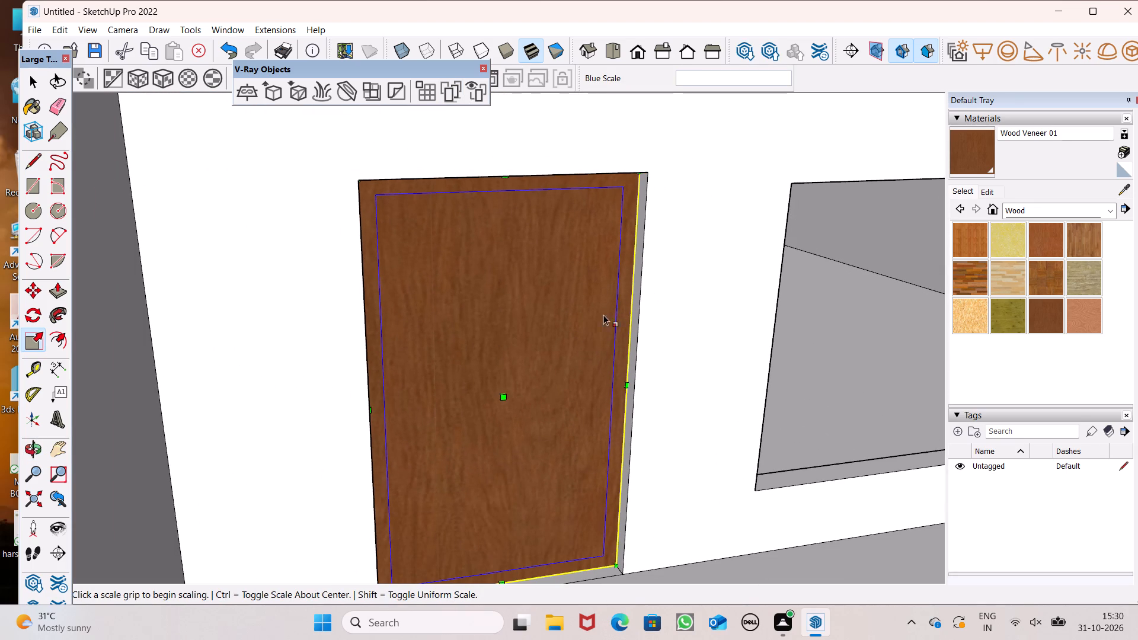
{"action": "scroll", "coordinate": [584, 331], "scroll_direction": "down", "scroll_amount": 12}
{"action": "key", "text": "space"}
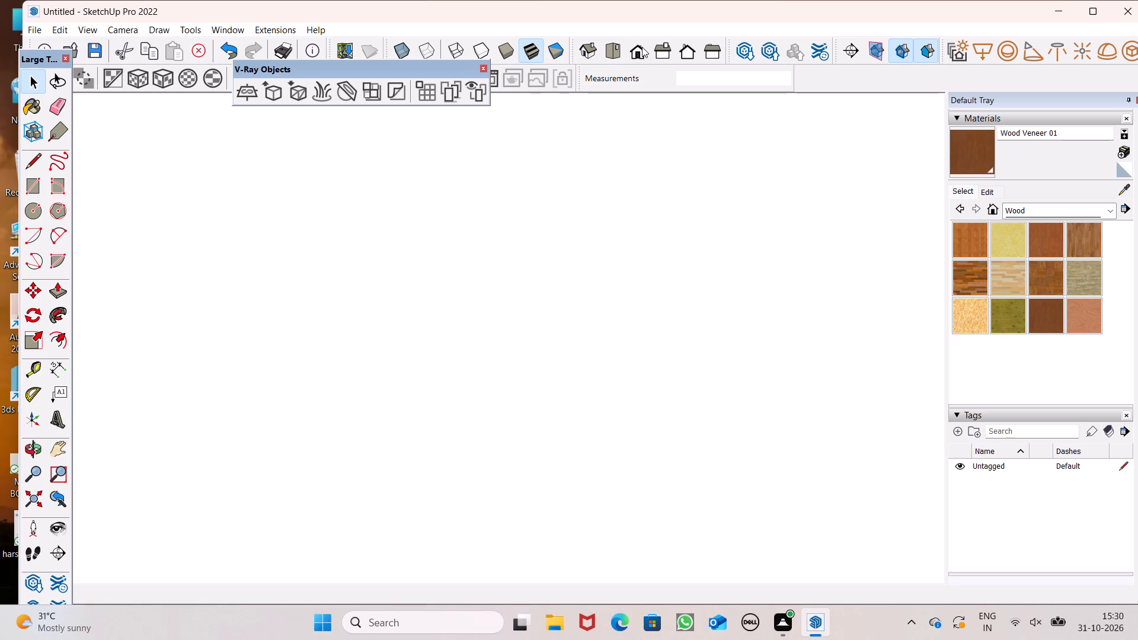
{"action": "left_click", "coordinate": [642, 47]}
{"action": "scroll", "coordinate": [673, 364], "scroll_direction": "down", "scroll_amount": 16}
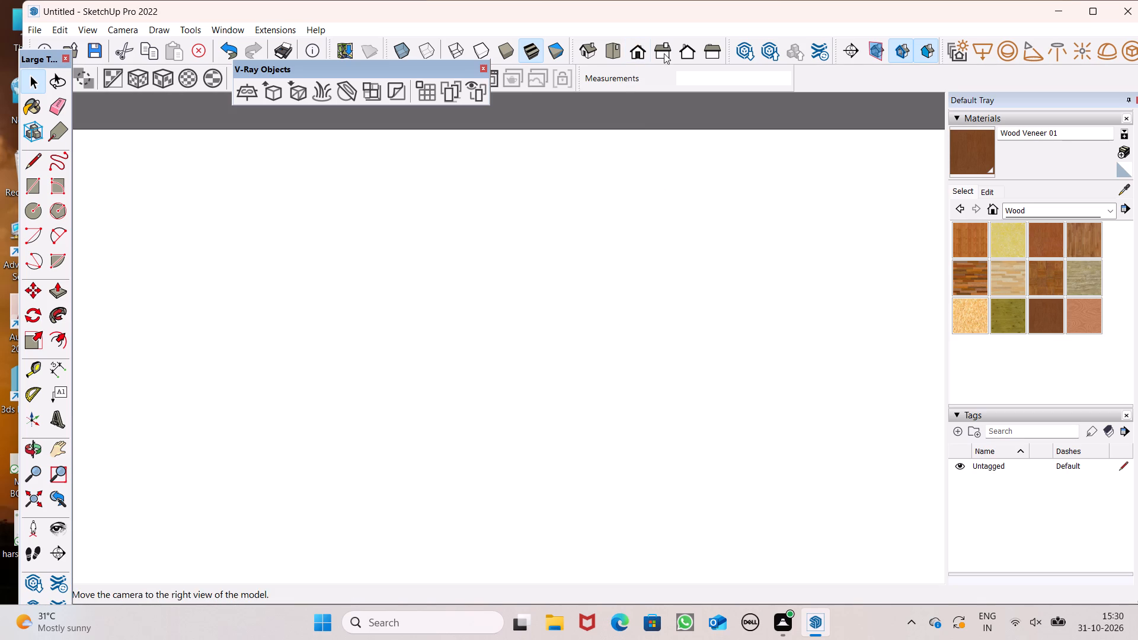
{"action": "left_click", "coordinate": [664, 53]}
{"action": "scroll", "coordinate": [603, 409], "scroll_direction": "down", "scroll_amount": 15}
{"action": "middle_click_drag", "start_coordinate": [570, 374], "coordinate": [568, 511]}
{"action": "scroll", "coordinate": [555, 354], "scroll_direction": "down", "scroll_amount": 4}
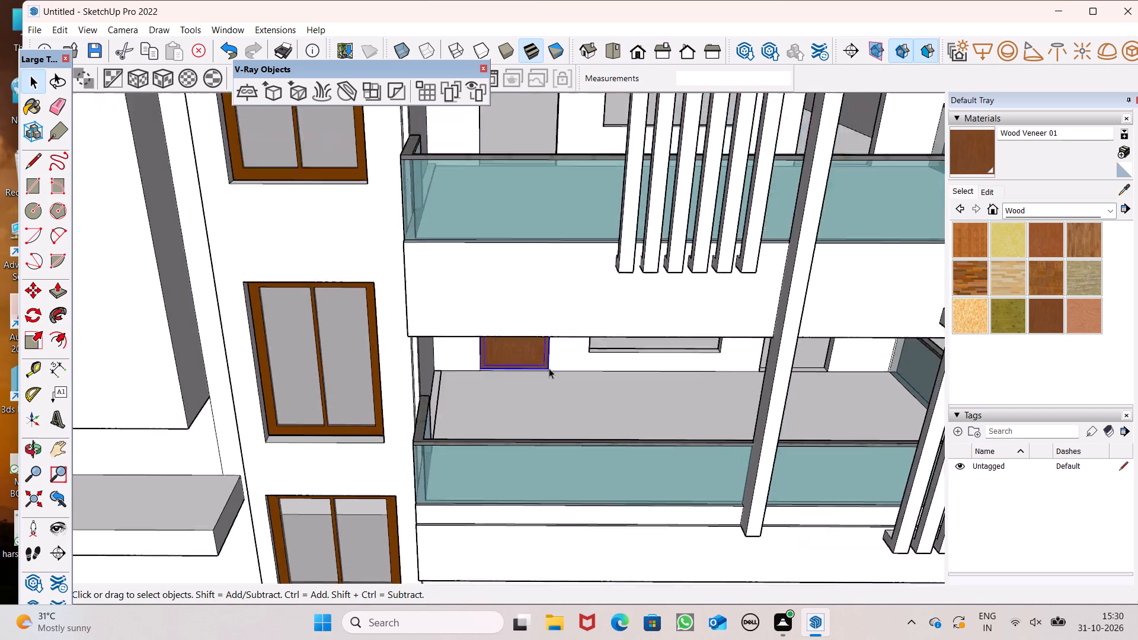
{"action": "scroll", "coordinate": [549, 368], "scroll_direction": "down", "scroll_amount": 4}
{"action": "key", "text": "space"}
{"action": "scroll", "coordinate": [581, 384], "scroll_direction": "down", "scroll_amount": 5}
{"action": "left_click_drag", "start_coordinate": [892, 431], "coordinate": [866, 425]}
Move the wooden door by its bottom corner onto the opening's outer bottom corner, flush with the balcony wall, and deselect it.
{"action": "scroll", "coordinate": [584, 386], "scroll_direction": "up", "scroll_amount": 9}
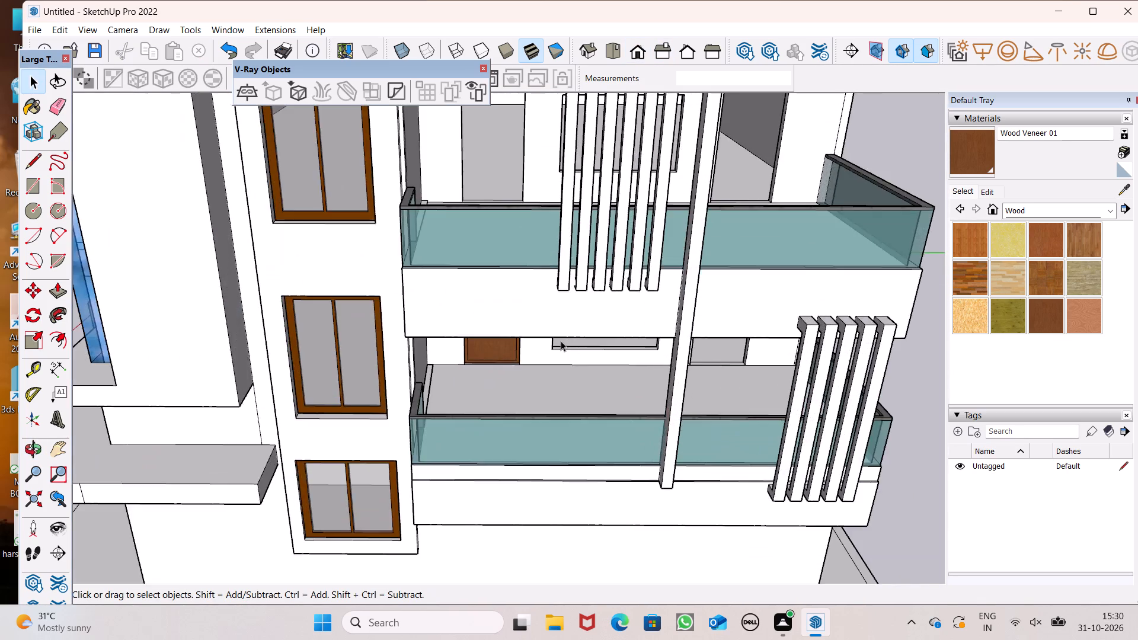
{"action": "scroll", "coordinate": [561, 341], "scroll_direction": "up", "scroll_amount": 9}
{"action": "left_click", "coordinate": [475, 360]}
{"action": "scroll", "coordinate": [483, 334], "scroll_direction": "down", "scroll_amount": 2}
{"action": "key", "text": "m"}
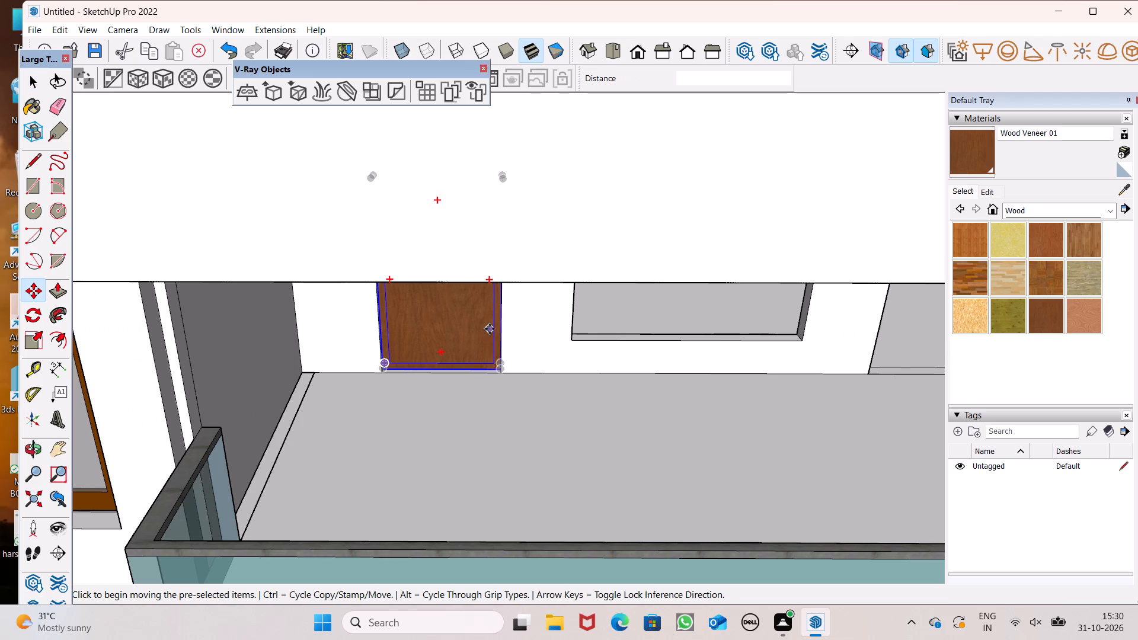
{"action": "key", "text": "Return"}
{"action": "scroll", "coordinate": [505, 363], "scroll_direction": "up", "scroll_amount": 8}
{"action": "middle_click_drag", "start_coordinate": [482, 376], "coordinate": [516, 373]}
{"action": "scroll", "coordinate": [496, 384], "scroll_direction": "up", "scroll_amount": 3}
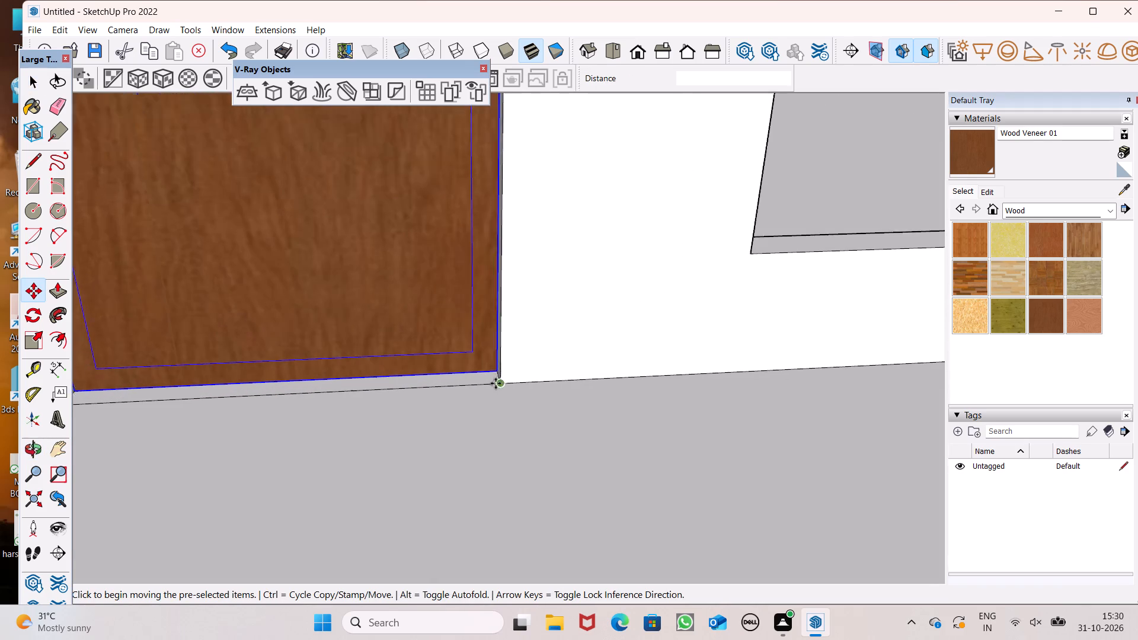
{"action": "scroll", "coordinate": [496, 383], "scroll_direction": "up", "scroll_amount": 2}
{"action": "left_click_drag", "start_coordinate": [495, 372], "coordinate": [498, 380]}
{"action": "scroll", "coordinate": [512, 311], "scroll_direction": "down", "scroll_amount": 11}
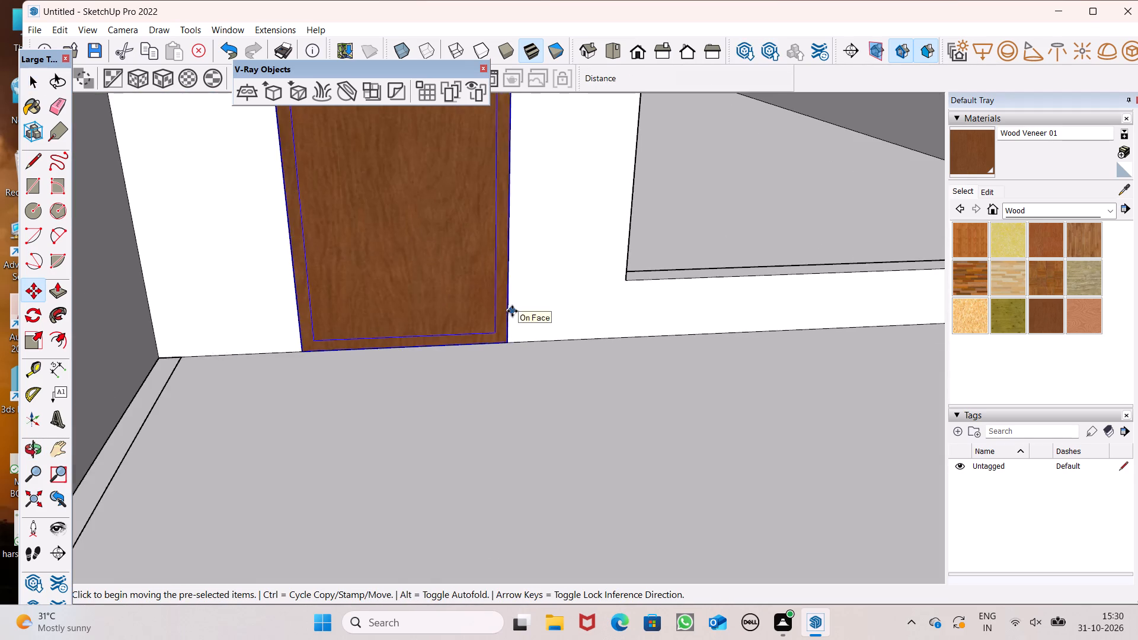
{"action": "scroll", "coordinate": [512, 311], "scroll_direction": "down", "scroll_amount": 11}
{"action": "key", "text": "space"}
{"action": "scroll", "coordinate": [474, 313], "scroll_direction": "down", "scroll_amount": 6}
{"action": "middle_click_drag", "start_coordinate": [518, 318], "coordinate": [488, 282]}
{"action": "scroll", "coordinate": [488, 285], "scroll_direction": "up", "scroll_amount": 1}
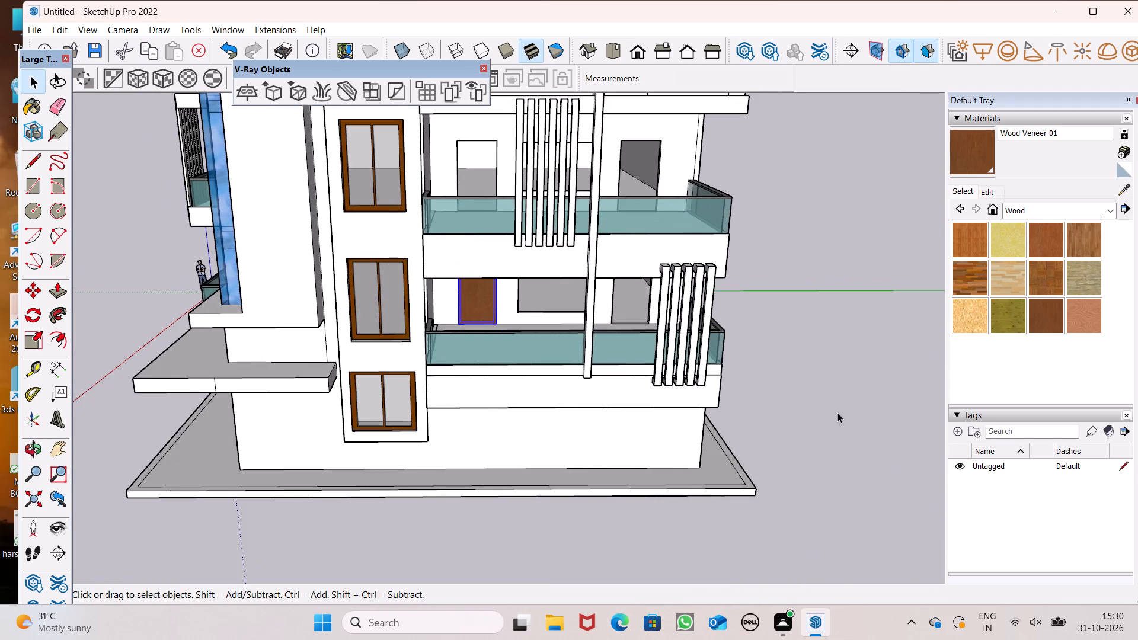
{"action": "left_click", "coordinate": [838, 411]}
Copy the fitted wooden door along the wall into the same lower balcony's other door opening, beyond the window opening.
{"action": "scroll", "coordinate": [603, 328], "scroll_direction": "up", "scroll_amount": 6}
{"action": "middle_click_drag", "start_coordinate": [607, 347], "coordinate": [503, 277]}
{"action": "scroll", "coordinate": [525, 269], "scroll_direction": "down", "scroll_amount": 4}
{"action": "middle_click_drag", "start_coordinate": [574, 313], "coordinate": [618, 377]}
{"action": "middle_click", "coordinate": [635, 355]}
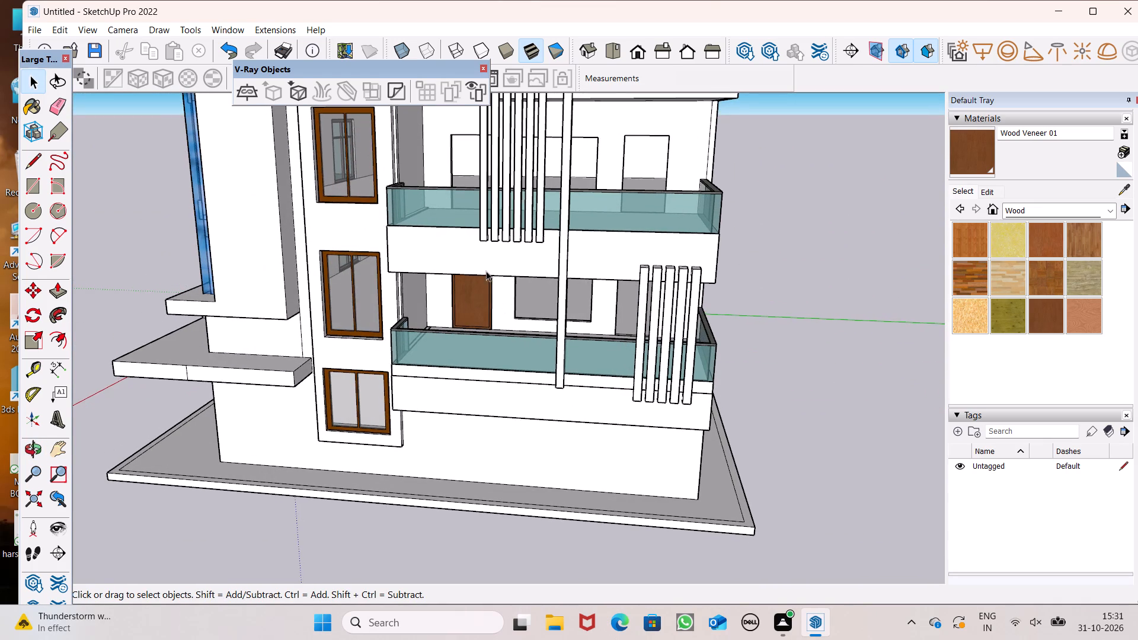
{"action": "scroll", "coordinate": [469, 275], "scroll_direction": "down", "scroll_amount": 4}
{"action": "scroll", "coordinate": [446, 230], "scroll_direction": "up", "scroll_amount": 7}
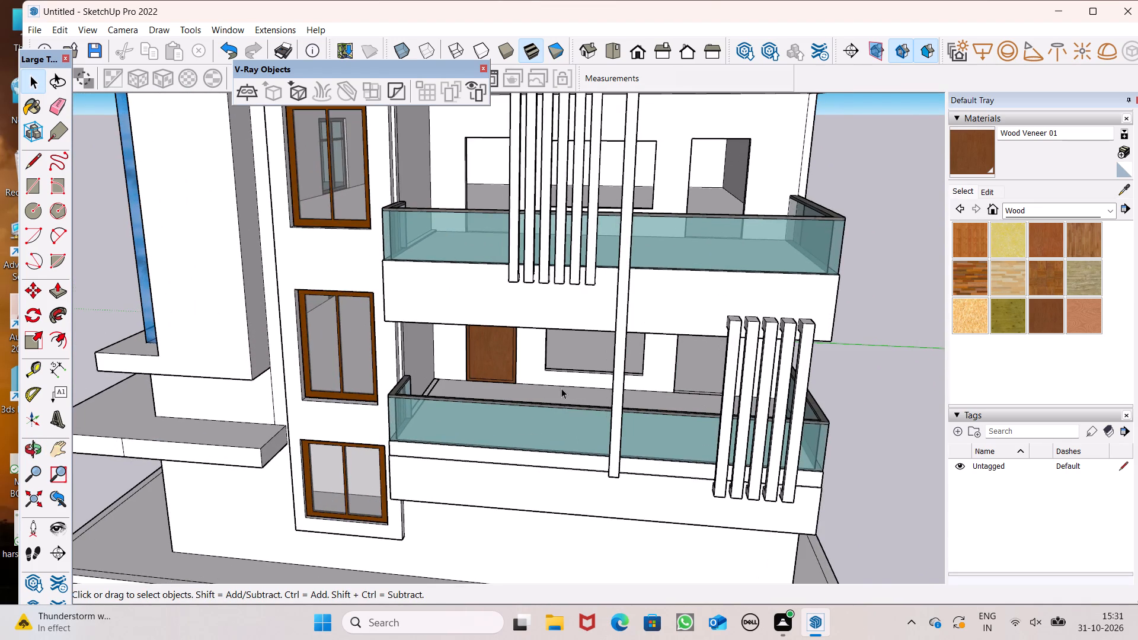
{"action": "scroll", "coordinate": [561, 388], "scroll_direction": "up", "scroll_amount": 5}
{"action": "left_click", "coordinate": [463, 361]}
{"action": "key", "text": "m"}
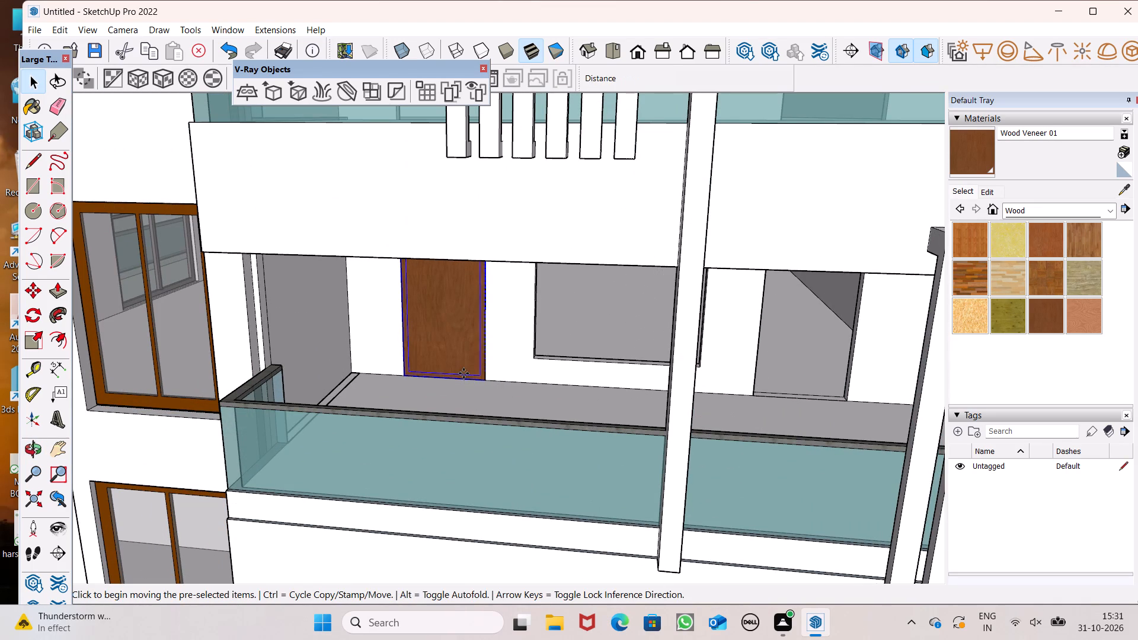
{"action": "key", "text": "Return"}
{"action": "left_click_drag", "start_coordinate": [481, 382], "coordinate": [664, 385]}
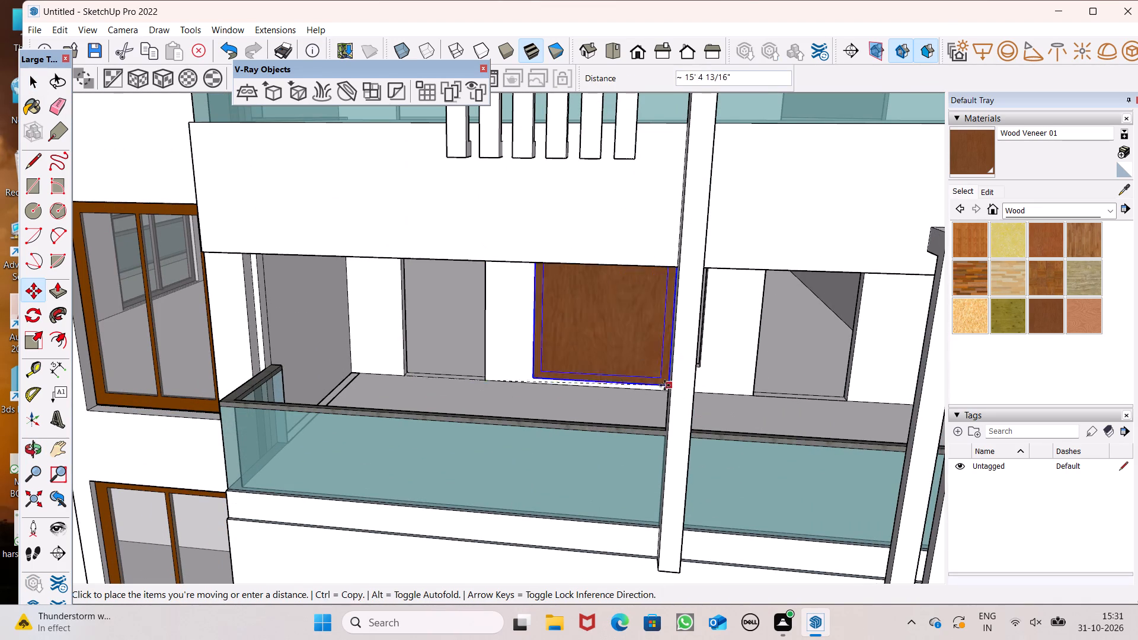
{"action": "left_click_drag", "start_coordinate": [664, 385], "coordinate": [846, 399]}
Copy the second wooden door straight up into the door opening above it on the upper balcony.
{"action": "scroll", "coordinate": [849, 414], "scroll_direction": "down", "scroll_amount": 7}
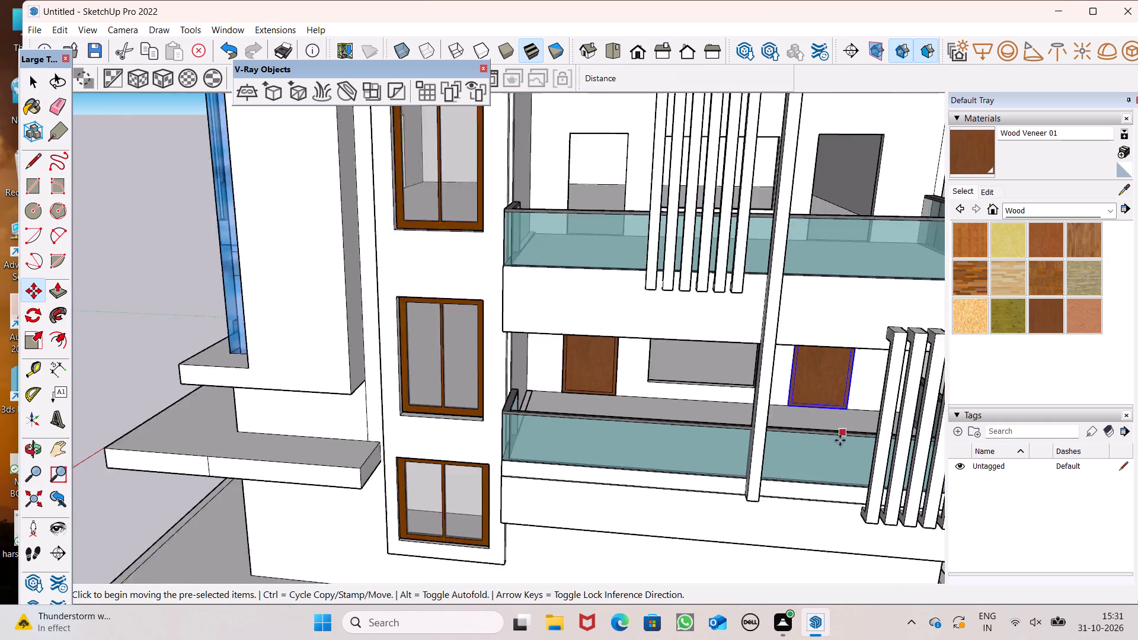
{"action": "scroll", "coordinate": [833, 446], "scroll_direction": "down", "scroll_amount": 7}
{"action": "scroll", "coordinate": [824, 451], "scroll_direction": "up", "scroll_amount": 2}
{"action": "scroll", "coordinate": [827, 438], "scroll_direction": "down", "scroll_amount": 5}
{"action": "middle_click_drag", "start_coordinate": [824, 444], "coordinate": [825, 471]}
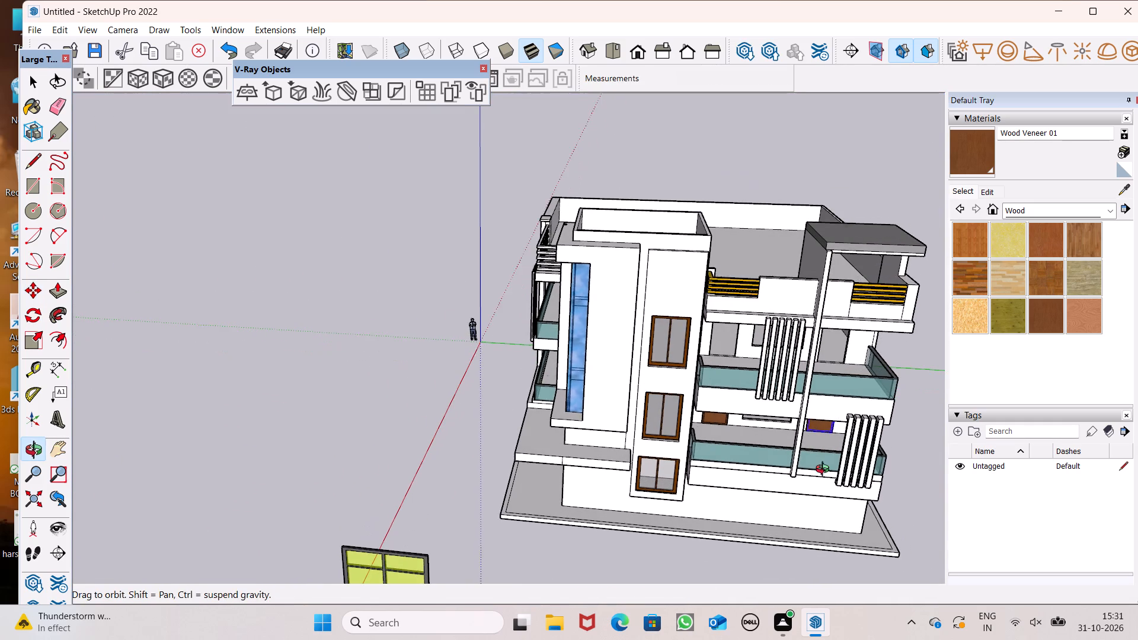
{"action": "middle_click_drag", "start_coordinate": [825, 471], "coordinate": [824, 471]}
{"action": "left_click_drag", "start_coordinate": [832, 433], "coordinate": [839, 354]}
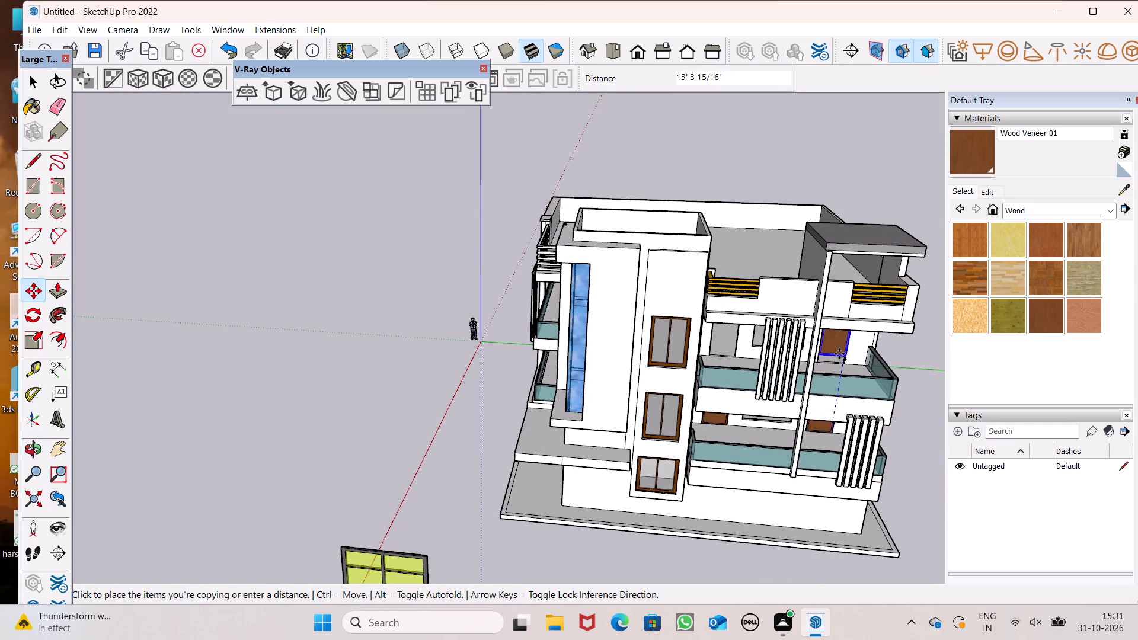
{"action": "left_click_drag", "start_coordinate": [839, 354], "coordinate": [839, 363]}
Move the upper balcony's wooden door by its bottom corner about 3 15/16" onto the opening's bottom corner.
{"action": "scroll", "coordinate": [833, 379], "scroll_direction": "up", "scroll_amount": 8}
{"action": "middle_click_drag", "start_coordinate": [854, 360], "coordinate": [843, 357]}
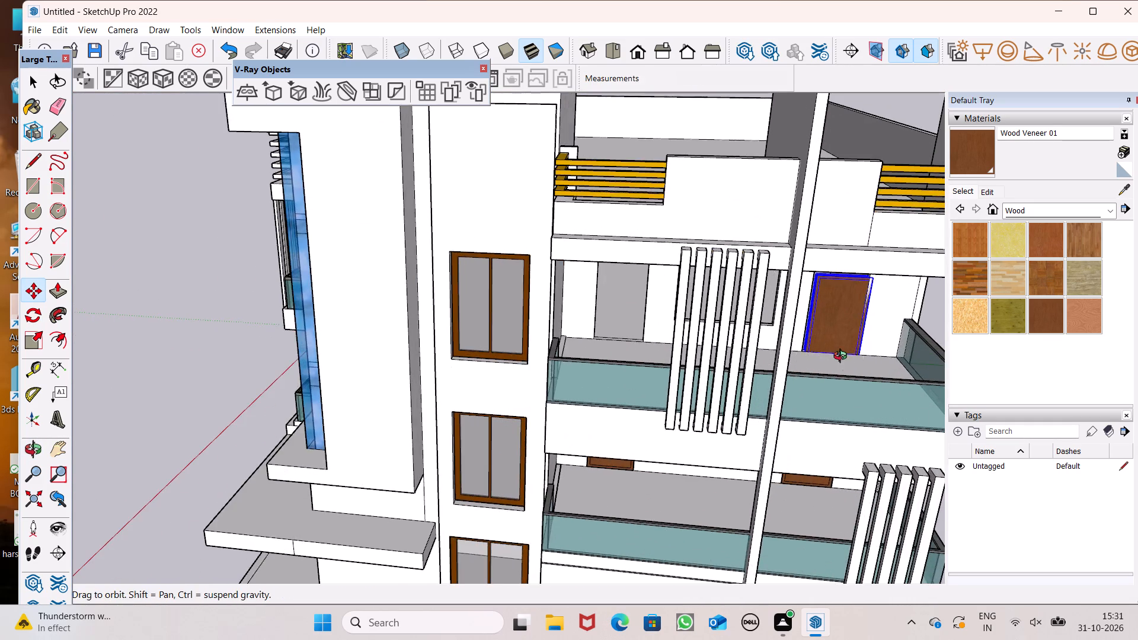
{"action": "middle_click_drag", "start_coordinate": [843, 357], "coordinate": [787, 308]}
{"action": "scroll", "coordinate": [848, 346], "scroll_direction": "down", "scroll_amount": 2}
{"action": "middle_click_drag", "start_coordinate": [856, 348], "coordinate": [863, 360]}
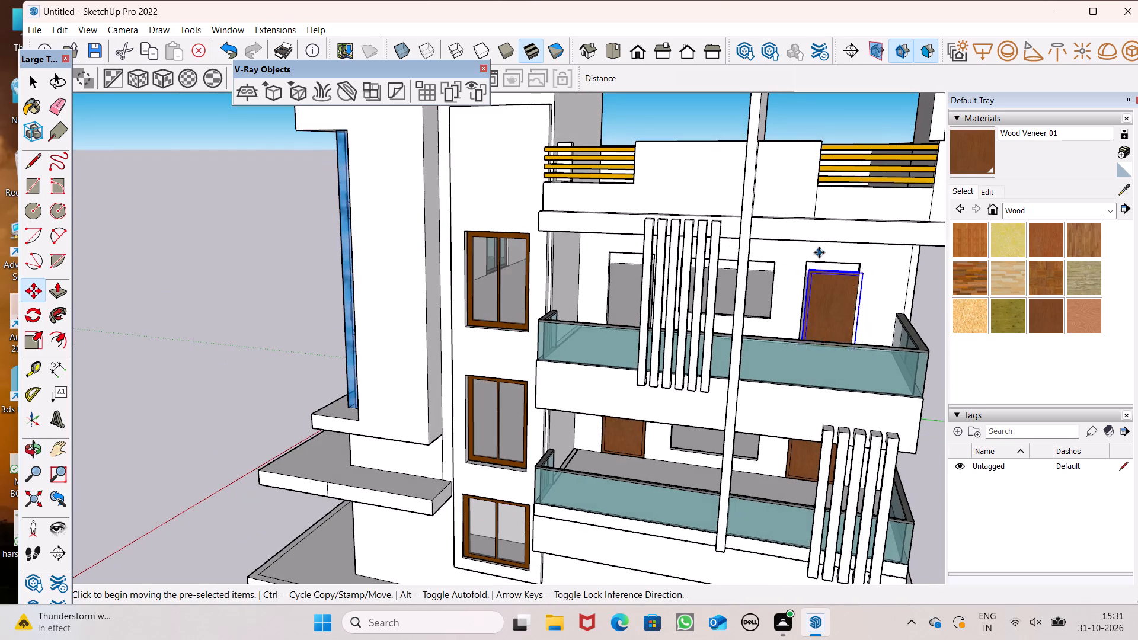
{"action": "scroll", "coordinate": [819, 252], "scroll_direction": "up", "scroll_amount": 9}
{"action": "scroll", "coordinate": [813, 396], "scroll_direction": "down", "scroll_amount": 4}
{"action": "middle_click_drag", "start_coordinate": [817, 421], "coordinate": [849, 449]}
{"action": "middle_click_drag", "start_coordinate": [876, 431], "coordinate": [876, 417]}
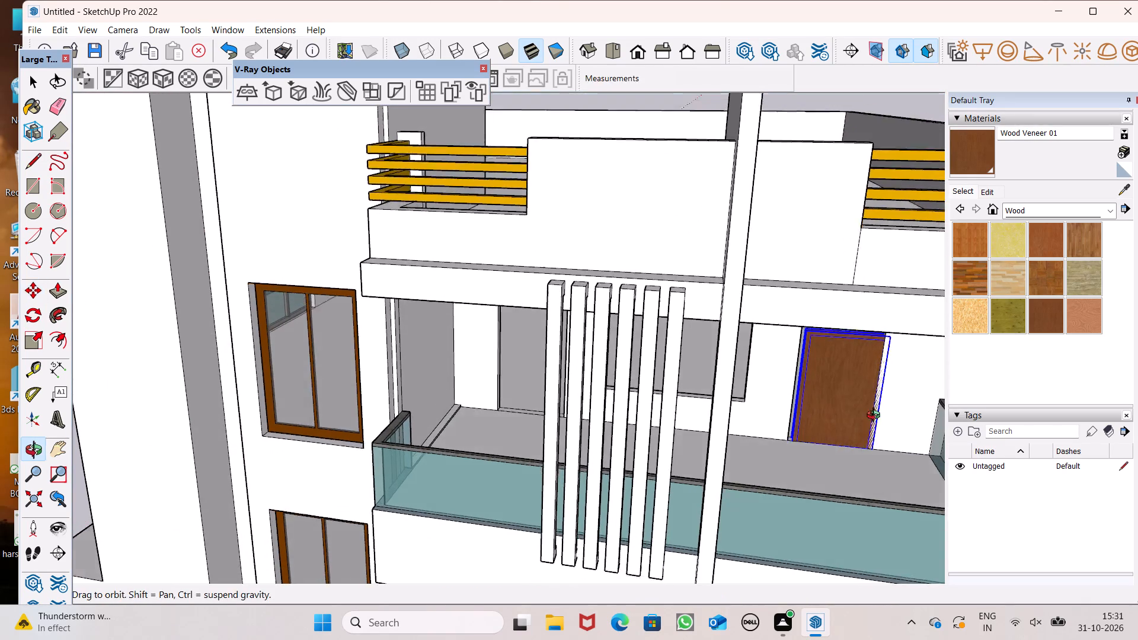
{"action": "middle_click_drag", "start_coordinate": [876, 417], "coordinate": [874, 389]}
{"action": "scroll", "coordinate": [887, 425], "scroll_direction": "up", "scroll_amount": 5}
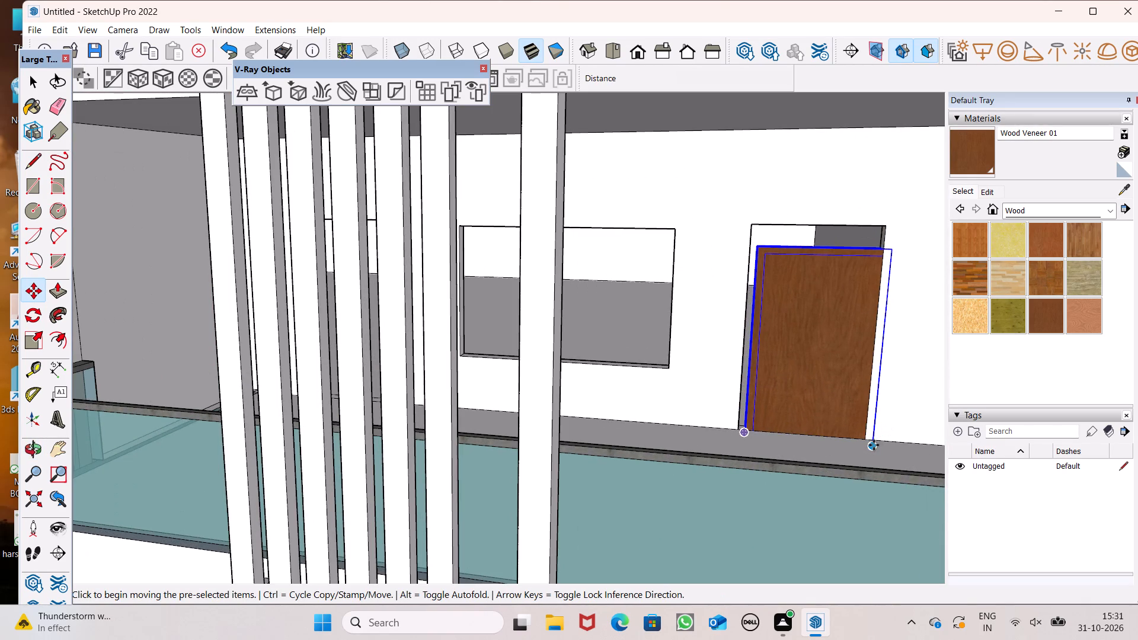
{"action": "left_click_drag", "start_coordinate": [874, 445], "coordinate": [864, 434]}
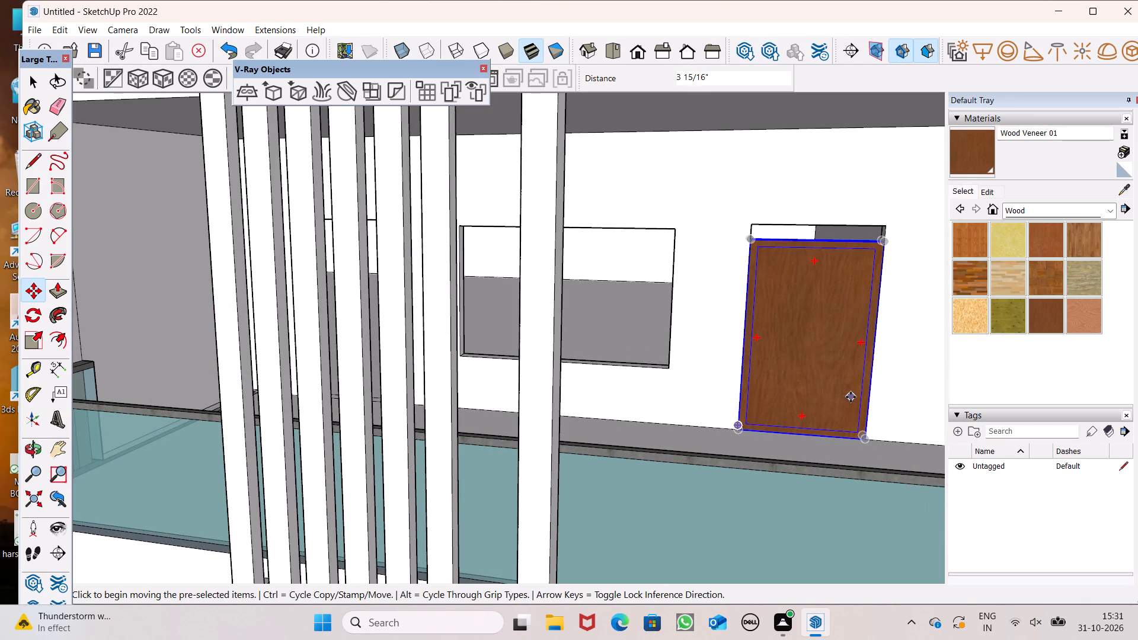
Scale the upper balcony's wooden door vertically by about 1.08 up to the opening's top edge, and deselect it.
{"action": "scroll", "coordinate": [850, 394], "scroll_direction": "down", "scroll_amount": 4}
{"action": "scroll", "coordinate": [843, 313], "scroll_direction": "up", "scroll_amount": 6}
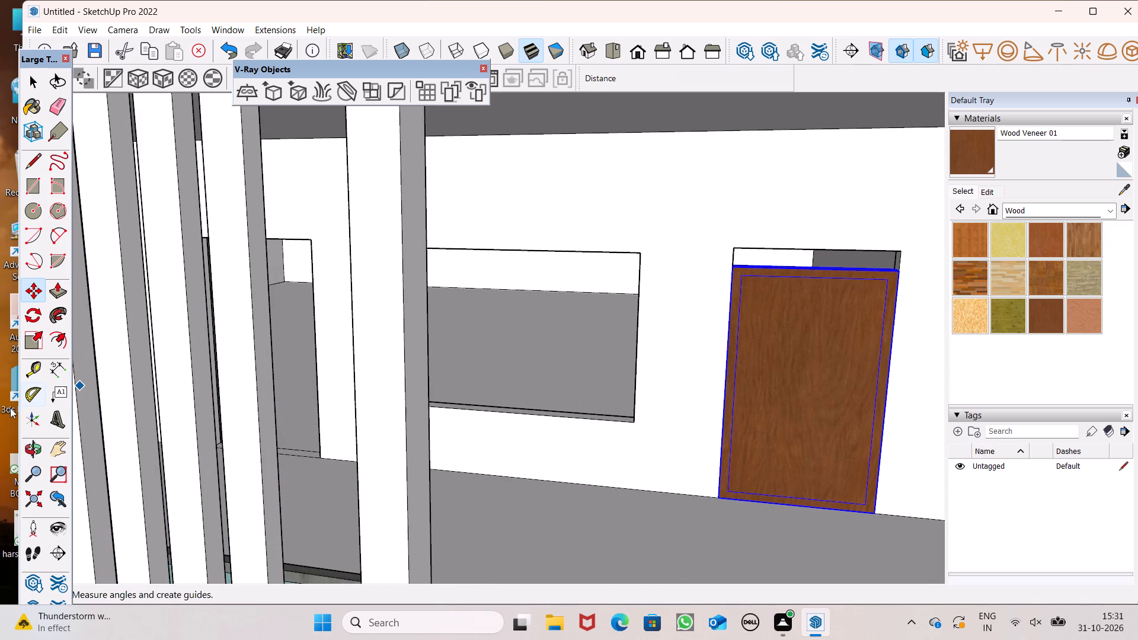
{"action": "left_click", "coordinate": [31, 345]}
{"action": "middle_click_drag", "start_coordinate": [989, 380], "coordinate": [965, 384]}
{"action": "scroll", "coordinate": [983, 382], "scroll_direction": "up", "scroll_amount": 1}
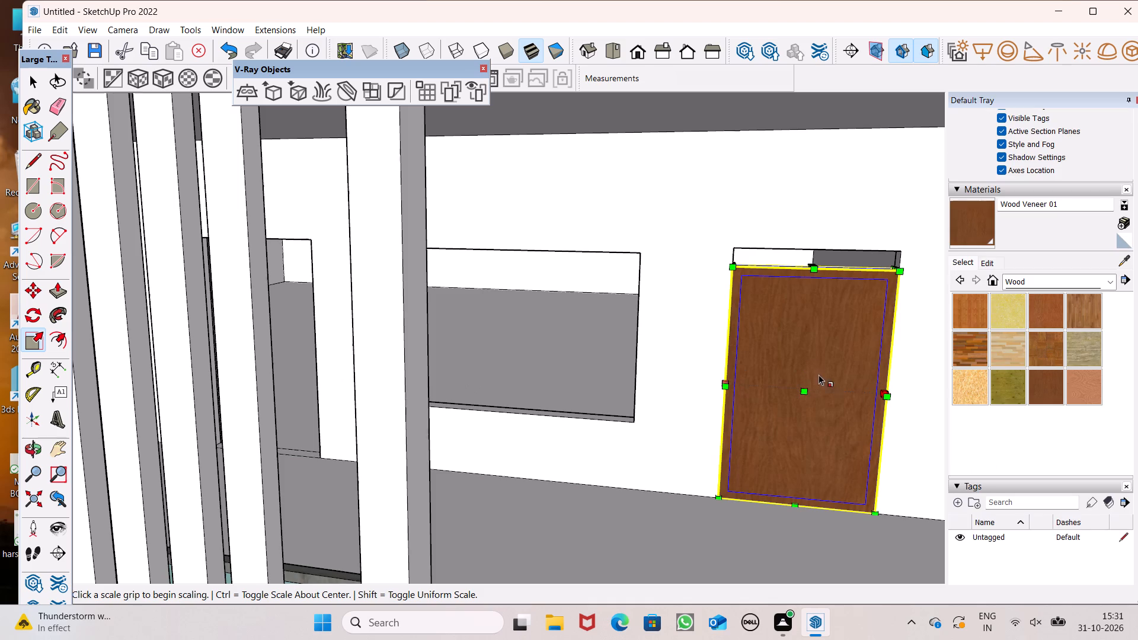
{"action": "scroll", "coordinate": [797, 332], "scroll_direction": "down", "scroll_amount": 3}
{"action": "middle_click_drag", "start_coordinate": [785, 363], "coordinate": [788, 392]}
{"action": "scroll", "coordinate": [830, 314], "scroll_direction": "up", "scroll_amount": 4}
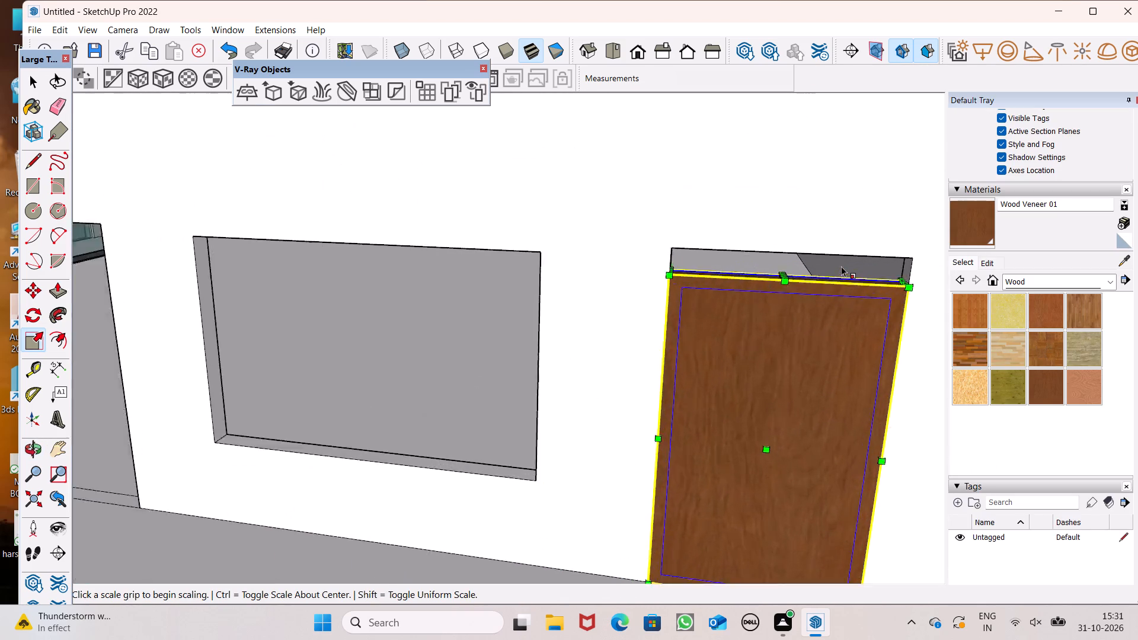
{"action": "scroll", "coordinate": [841, 266], "scroll_direction": "up", "scroll_amount": 4}
{"action": "scroll", "coordinate": [654, 364], "scroll_direction": "up", "scroll_amount": 1}
{"action": "scroll", "coordinate": [654, 369], "scroll_direction": "down", "scroll_amount": 5}
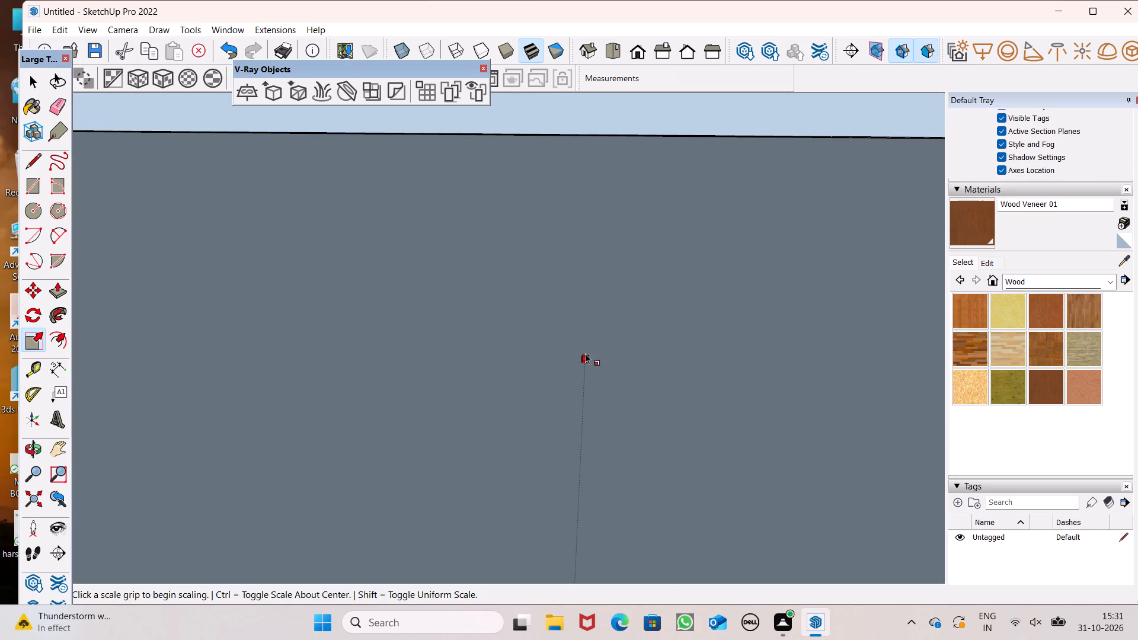
{"action": "left_click", "coordinate": [658, 50]}
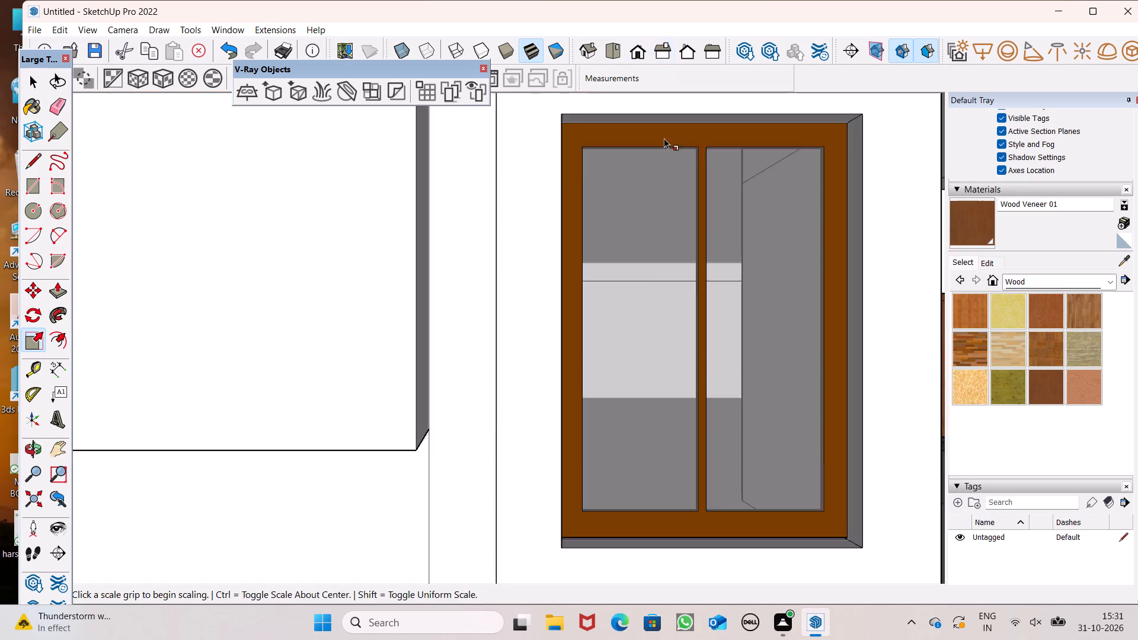
{"action": "scroll", "coordinate": [645, 295], "scroll_direction": "down", "scroll_amount": 2}
{"action": "middle_click_drag", "start_coordinate": [649, 255], "coordinate": [649, 316]}
{"action": "scroll", "coordinate": [641, 328], "scroll_direction": "down", "scroll_amount": 6}
{"action": "scroll", "coordinate": [509, 334], "scroll_direction": "down", "scroll_amount": 8}
{"action": "scroll", "coordinate": [320, 463], "scroll_direction": "down", "scroll_amount": 7}
{"action": "scroll", "coordinate": [734, 303], "scroll_direction": "up", "scroll_amount": 7}
{"action": "scroll", "coordinate": [488, 366], "scroll_direction": "up", "scroll_amount": 8}
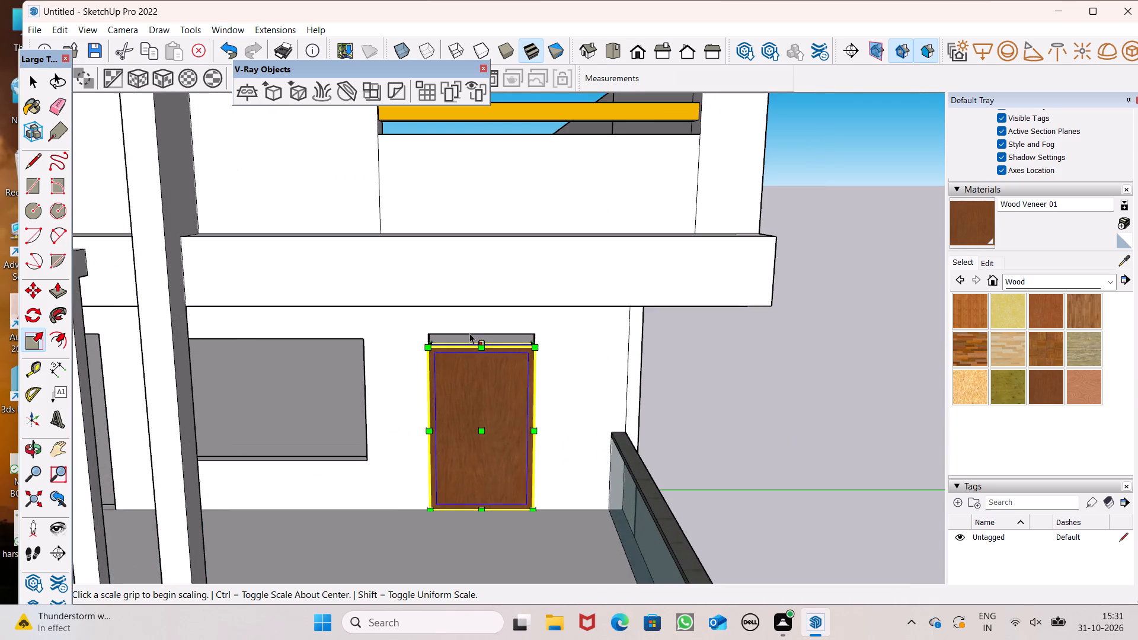
{"action": "scroll", "coordinate": [478, 318], "scroll_direction": "up", "scroll_amount": 9}
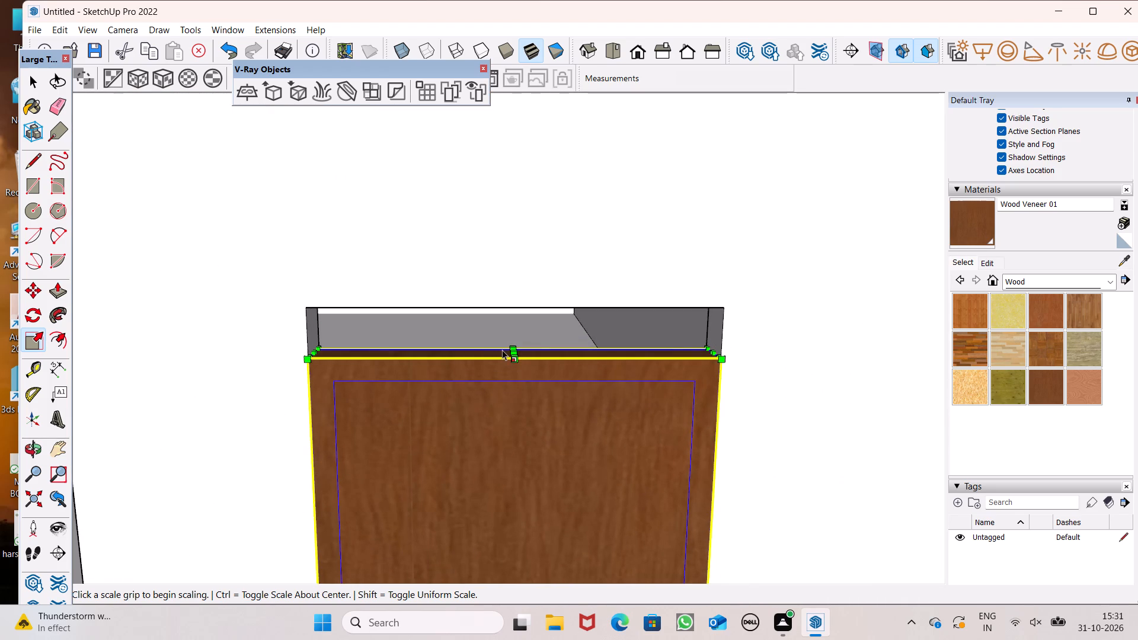
{"action": "left_click_drag", "start_coordinate": [512, 350], "coordinate": [503, 304]}
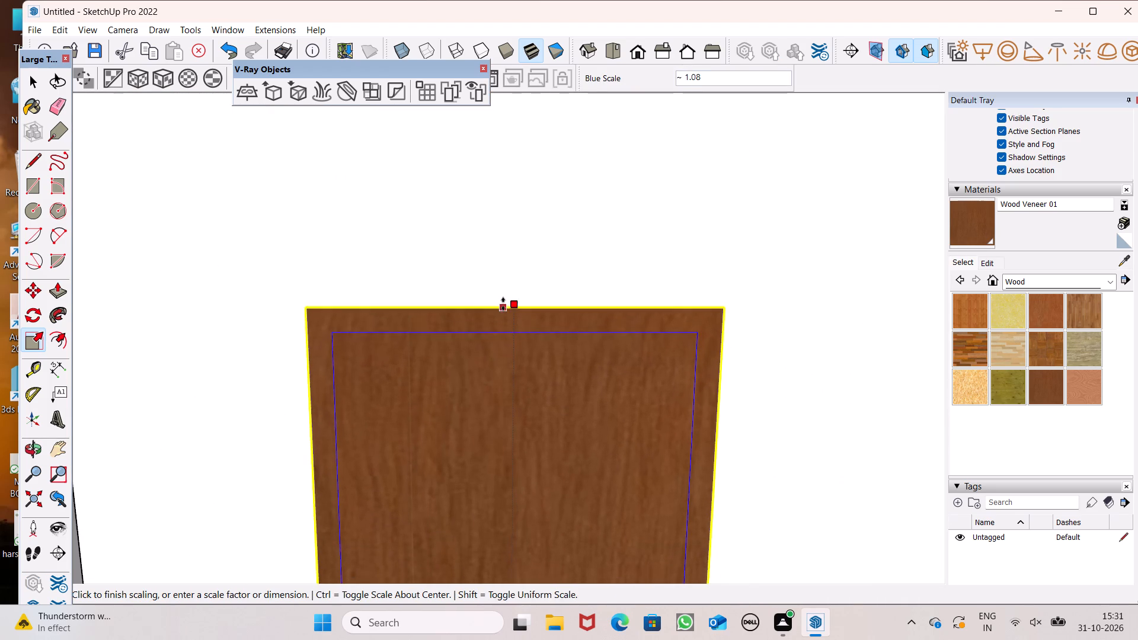
{"action": "left_click_drag", "start_coordinate": [503, 304], "coordinate": [503, 301]}
{"action": "scroll", "coordinate": [615, 254], "scroll_direction": "down", "scroll_amount": 14}
{"action": "scroll", "coordinate": [622, 255], "scroll_direction": "down", "scroll_amount": 7}
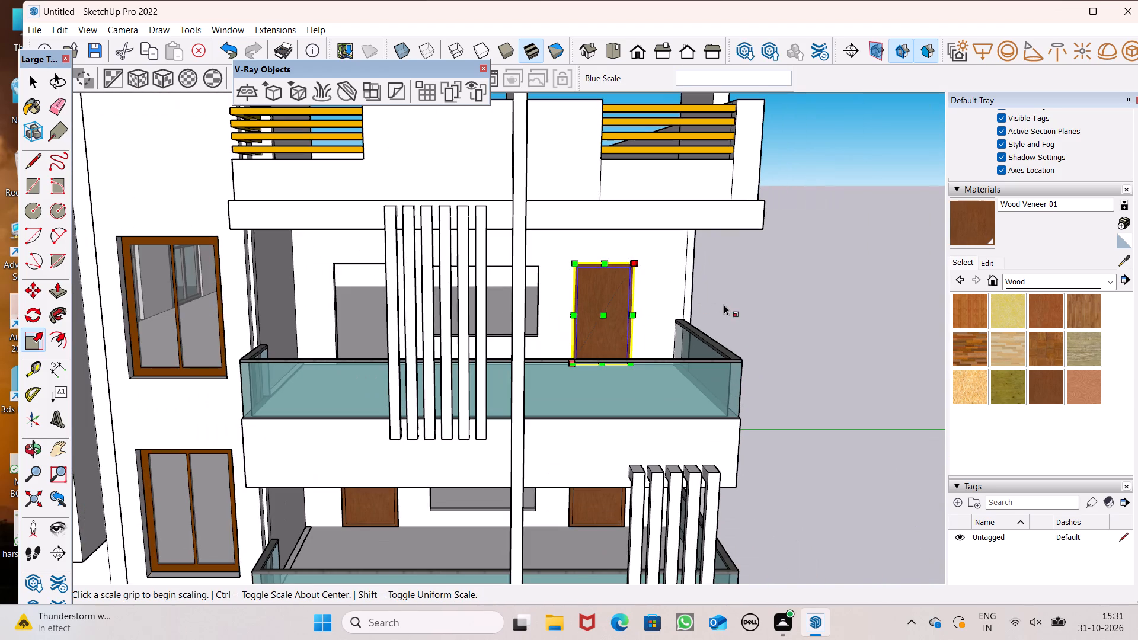
{"action": "left_click", "coordinate": [743, 304]}
{"action": "scroll", "coordinate": [743, 295], "scroll_direction": "down", "scroll_amount": 7}
{"action": "key", "text": "space"}
{"action": "left_click", "coordinate": [739, 290]}
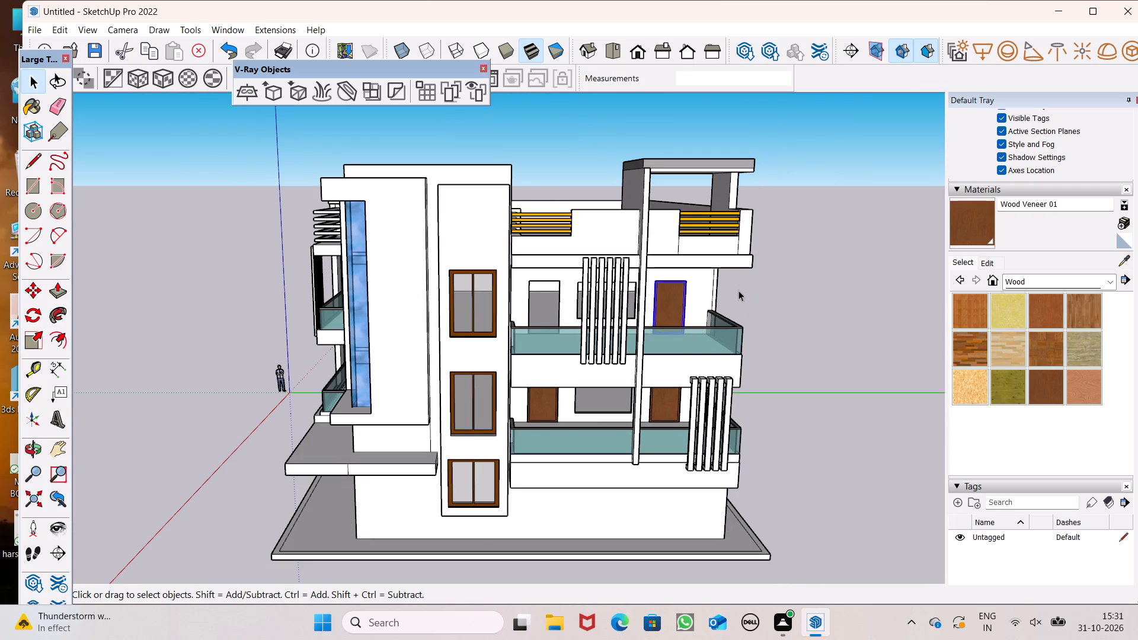
Copy the fitted upper-balcony wooden door about 16' 3 11/16" along the wall into the balcony's other door opening, and deselect it.
{"action": "scroll", "coordinate": [642, 311], "scroll_direction": "down", "scroll_amount": 4}
{"action": "middle_click_drag", "start_coordinate": [653, 343], "coordinate": [599, 362]}
{"action": "scroll", "coordinate": [606, 343], "scroll_direction": "up", "scroll_amount": 6}
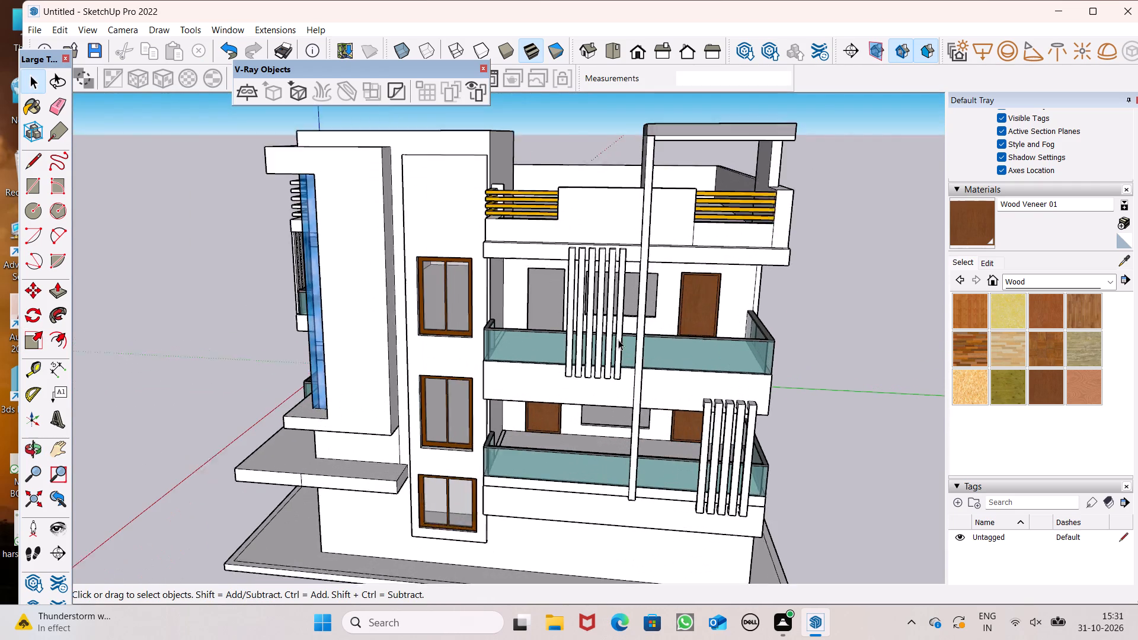
{"action": "scroll", "coordinate": [618, 340], "scroll_direction": "up", "scroll_amount": 1}
{"action": "left_click", "coordinate": [694, 317]}
{"action": "key", "text": "m"}
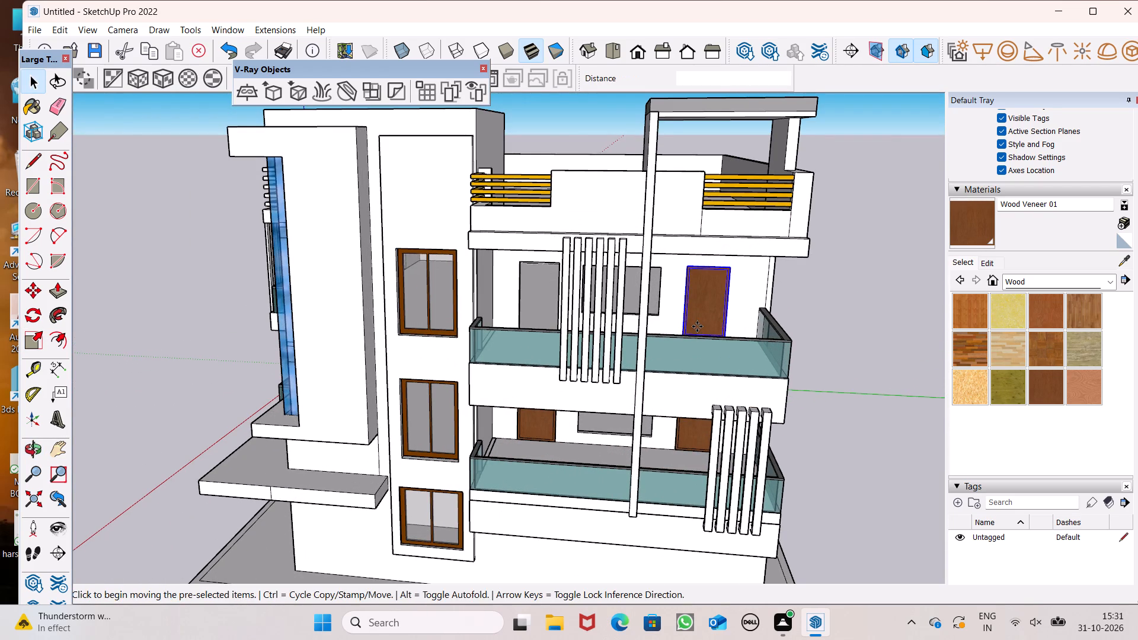
{"action": "key", "text": "Return"}
{"action": "scroll", "coordinate": [707, 331], "scroll_direction": "down", "scroll_amount": 6}
{"action": "middle_click_drag", "start_coordinate": [721, 366], "coordinate": [824, 391]}
{"action": "scroll", "coordinate": [827, 396], "scroll_direction": "up", "scroll_amount": 1}
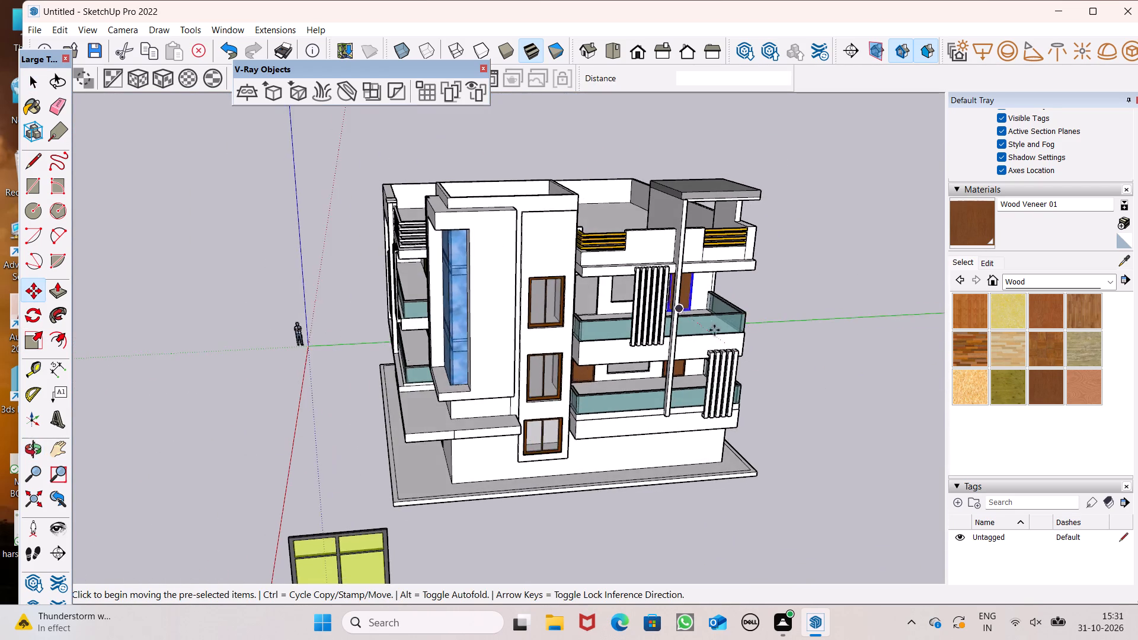
{"action": "scroll", "coordinate": [696, 315], "scroll_direction": "up", "scroll_amount": 8}
{"action": "scroll", "coordinate": [502, 321], "scroll_direction": "down", "scroll_amount": 4}
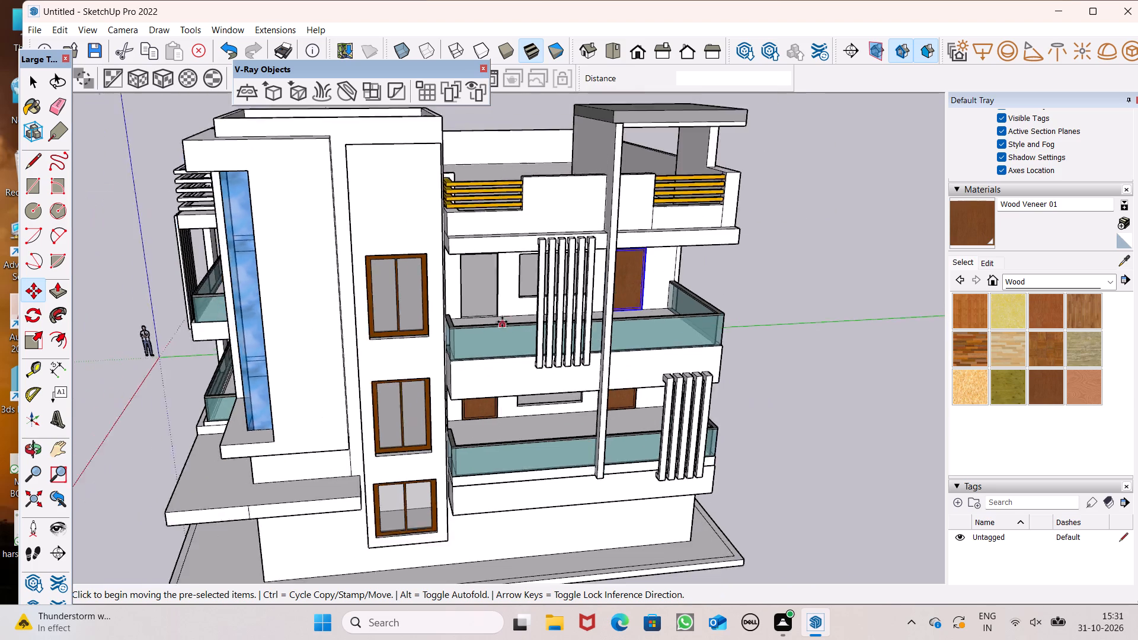
{"action": "scroll", "coordinate": [449, 293], "scroll_direction": "up", "scroll_amount": 11}
{"action": "scroll", "coordinate": [519, 305], "scroll_direction": "down", "scroll_amount": 3}
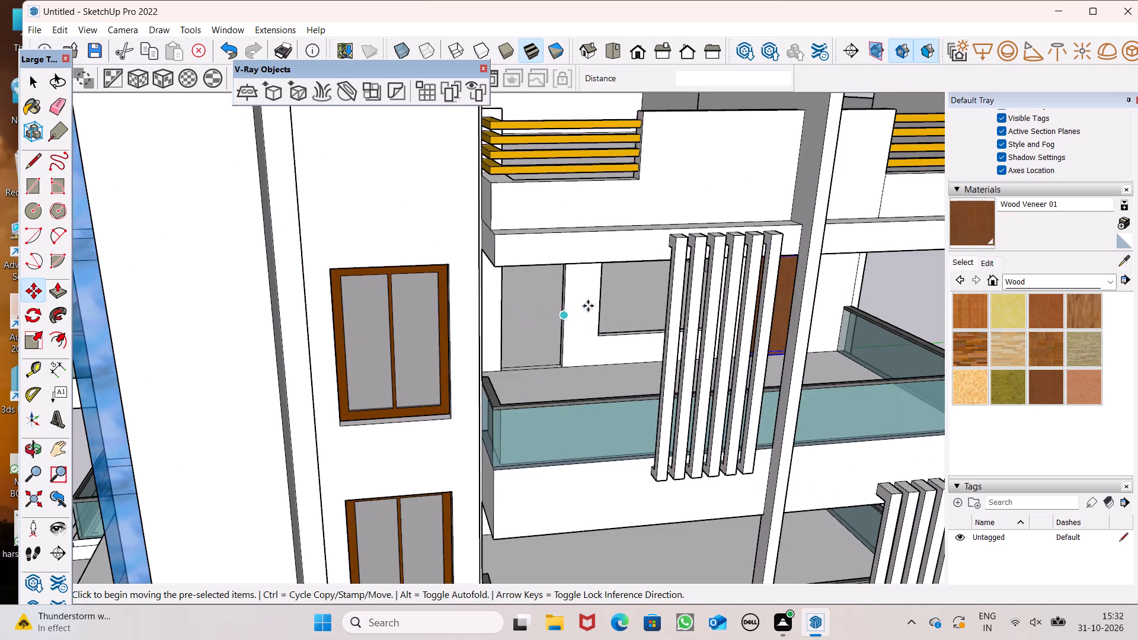
{"action": "scroll", "coordinate": [574, 298], "scroll_direction": "down", "scroll_amount": 2}
{"action": "left_click_drag", "start_coordinate": [763, 344], "coordinate": [763, 344]}
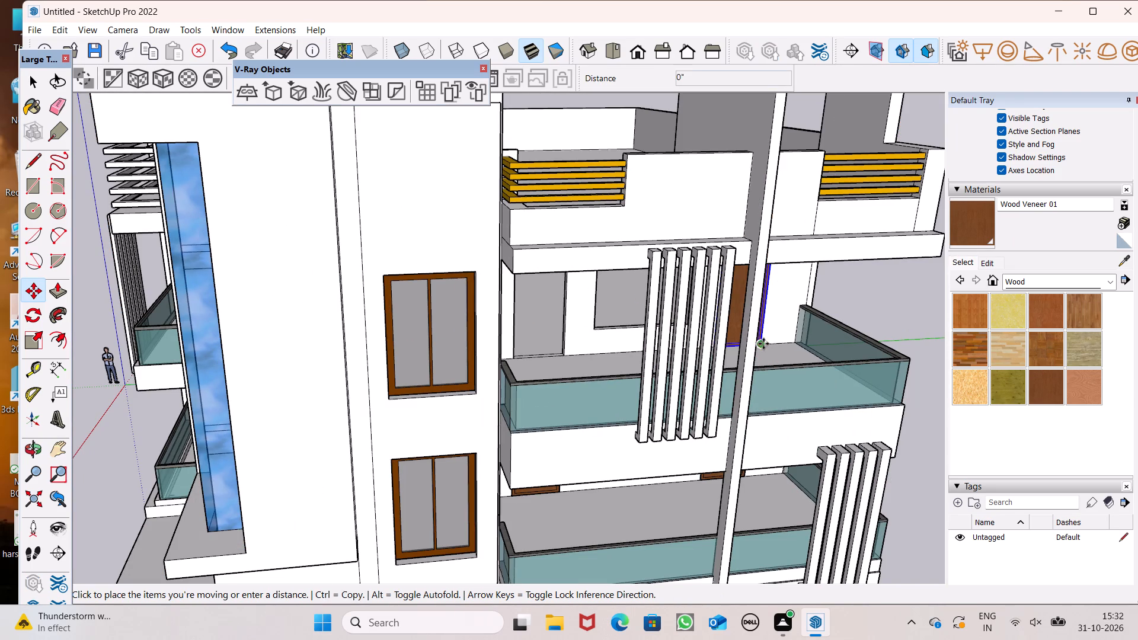
{"action": "left_click_drag", "start_coordinate": [763, 344], "coordinate": [566, 354]}
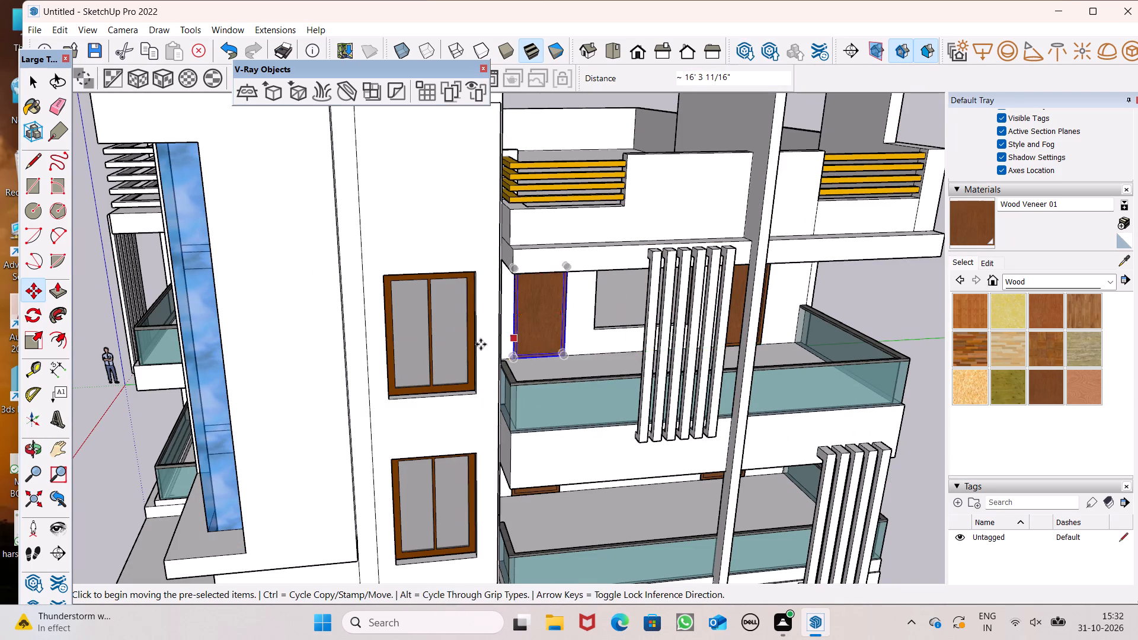
{"action": "scroll", "coordinate": [491, 341], "scroll_direction": "down", "scroll_amount": 7}
{"action": "key", "text": "space"}
{"action": "left_click", "coordinate": [753, 315]}
Examine the side facade's fitted doors and remaining openings, and the spare green-glazed window standing beside the building.
{"action": "middle_click_drag", "start_coordinate": [724, 396], "coordinate": [586, 308]}
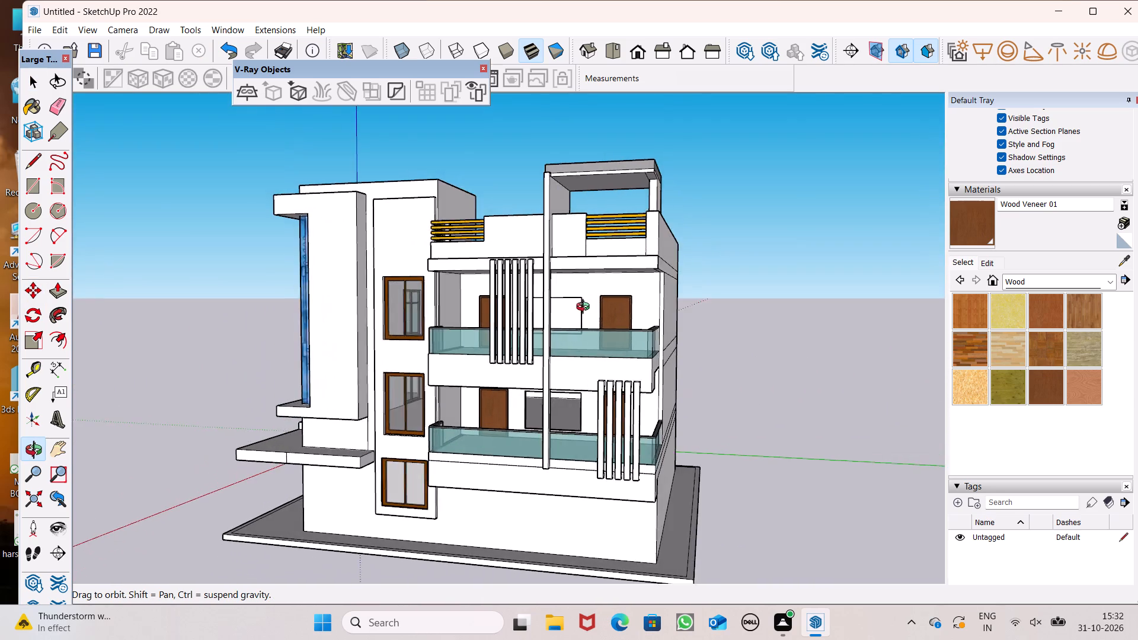
{"action": "middle_click_drag", "start_coordinate": [586, 308], "coordinate": [653, 285]}
{"action": "scroll", "coordinate": [653, 285], "scroll_direction": "up", "scroll_amount": 1}
{"action": "scroll", "coordinate": [631, 303], "scroll_direction": "down", "scroll_amount": 11}
{"action": "middle_click_drag", "start_coordinate": [603, 318], "coordinate": [601, 377]}
{"action": "scroll", "coordinate": [602, 379], "scroll_direction": "up", "scroll_amount": 2}
{"action": "scroll", "coordinate": [561, 387], "scroll_direction": "down", "scroll_amount": 2}
{"action": "middle_click_drag", "start_coordinate": [538, 389], "coordinate": [553, 363]}
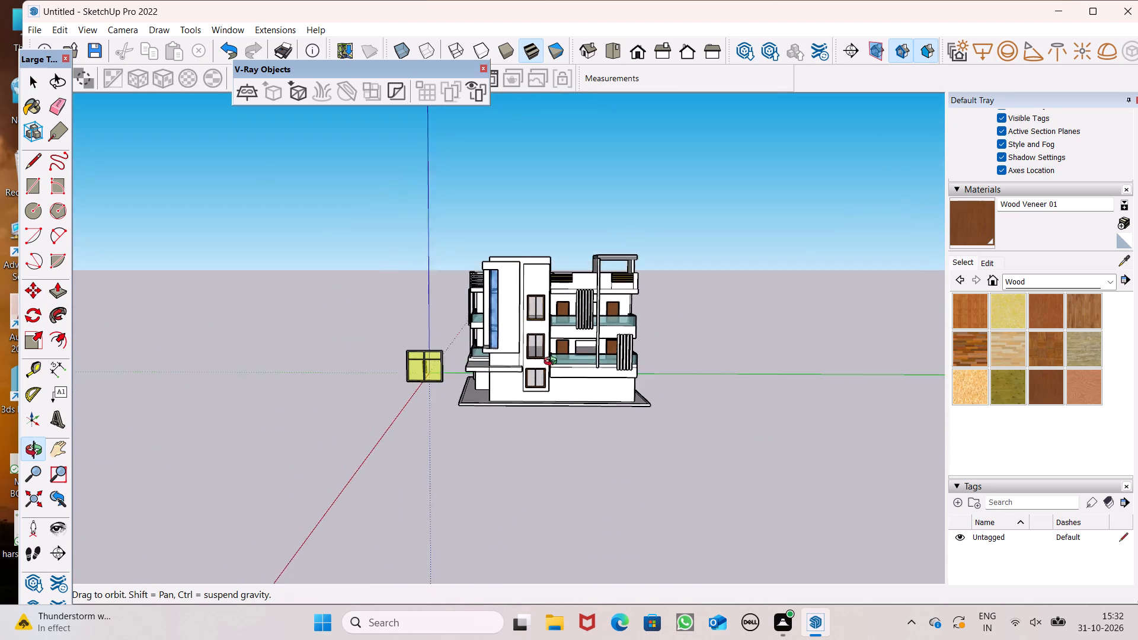
{"action": "middle_click_drag", "start_coordinate": [553, 363], "coordinate": [464, 364]}
{"action": "left_click", "coordinate": [380, 359]}
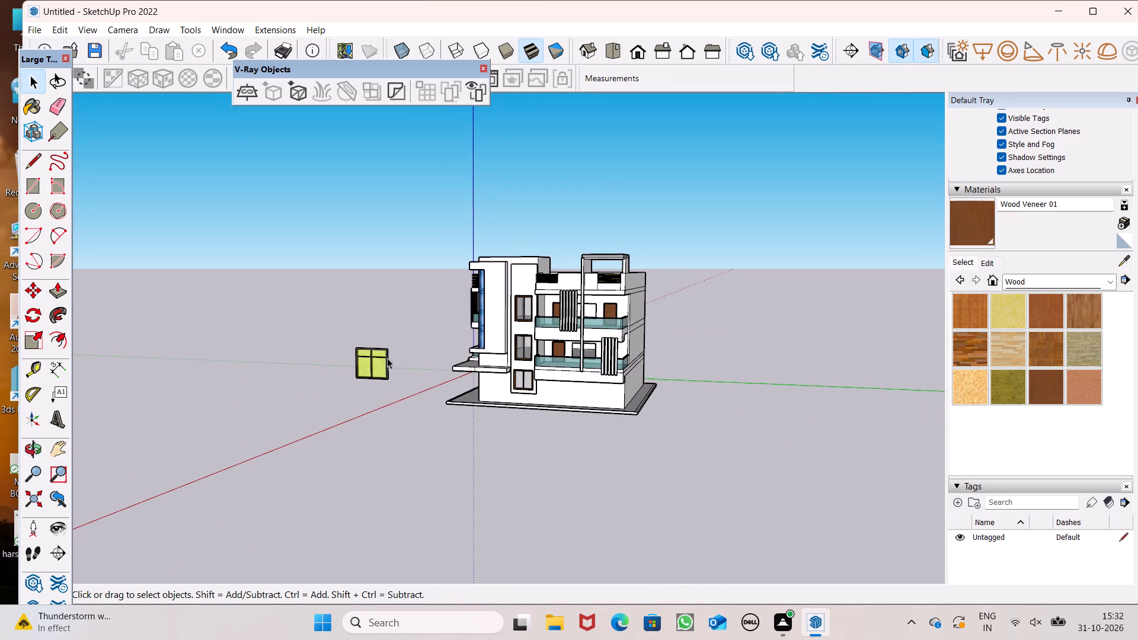
{"action": "scroll", "coordinate": [397, 347], "scroll_direction": "down", "scroll_amount": 3}
{"action": "middle_click_drag", "start_coordinate": [392, 348], "coordinate": [421, 344]}
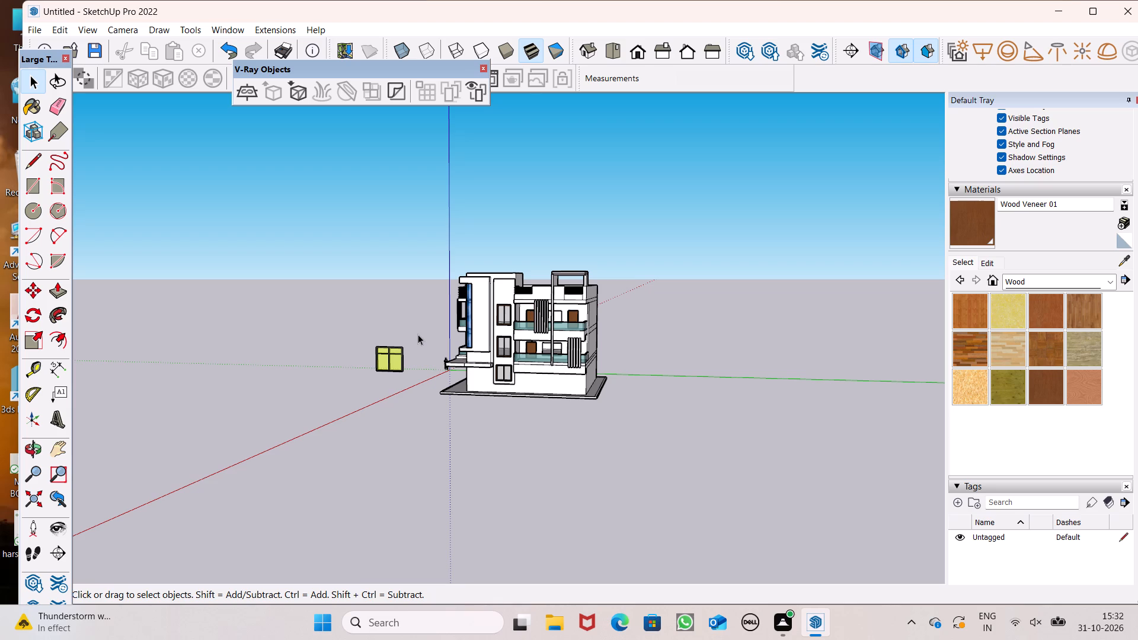
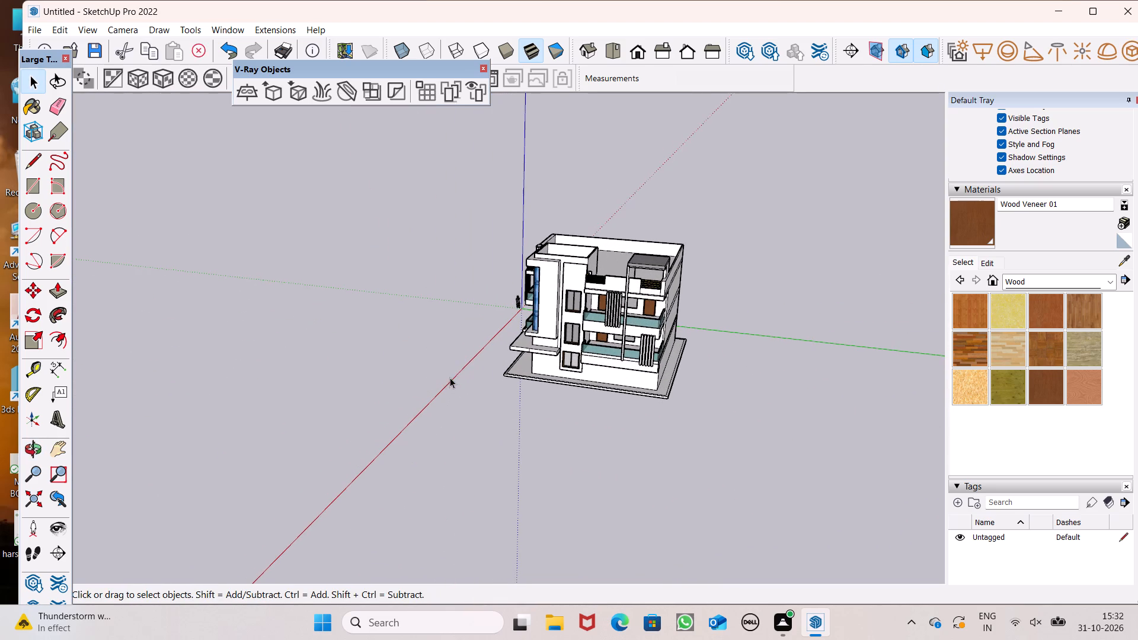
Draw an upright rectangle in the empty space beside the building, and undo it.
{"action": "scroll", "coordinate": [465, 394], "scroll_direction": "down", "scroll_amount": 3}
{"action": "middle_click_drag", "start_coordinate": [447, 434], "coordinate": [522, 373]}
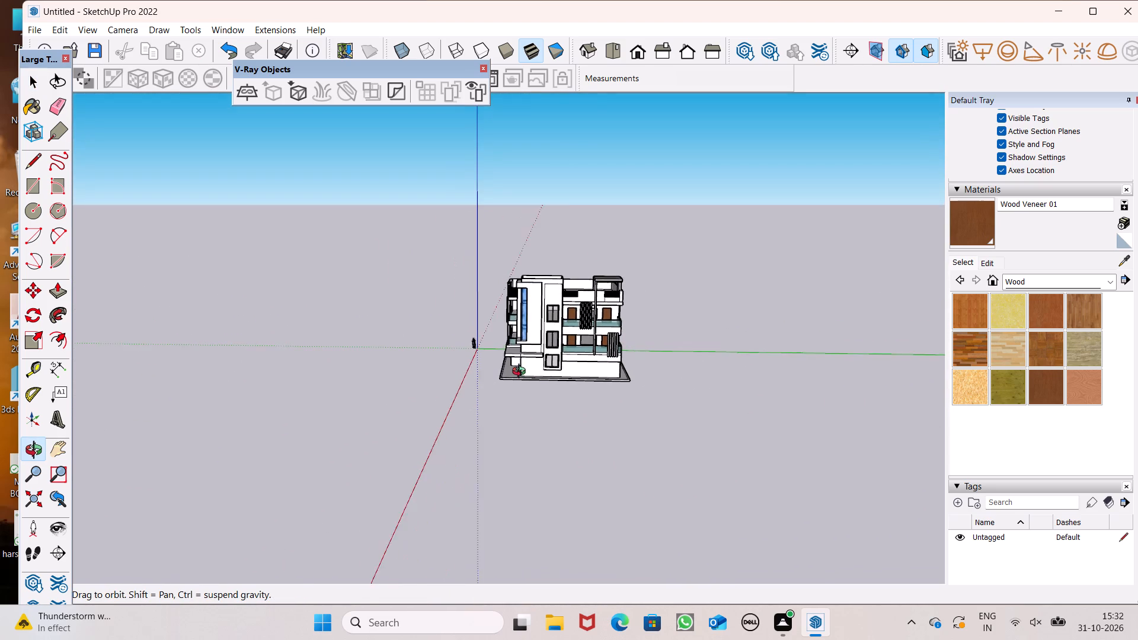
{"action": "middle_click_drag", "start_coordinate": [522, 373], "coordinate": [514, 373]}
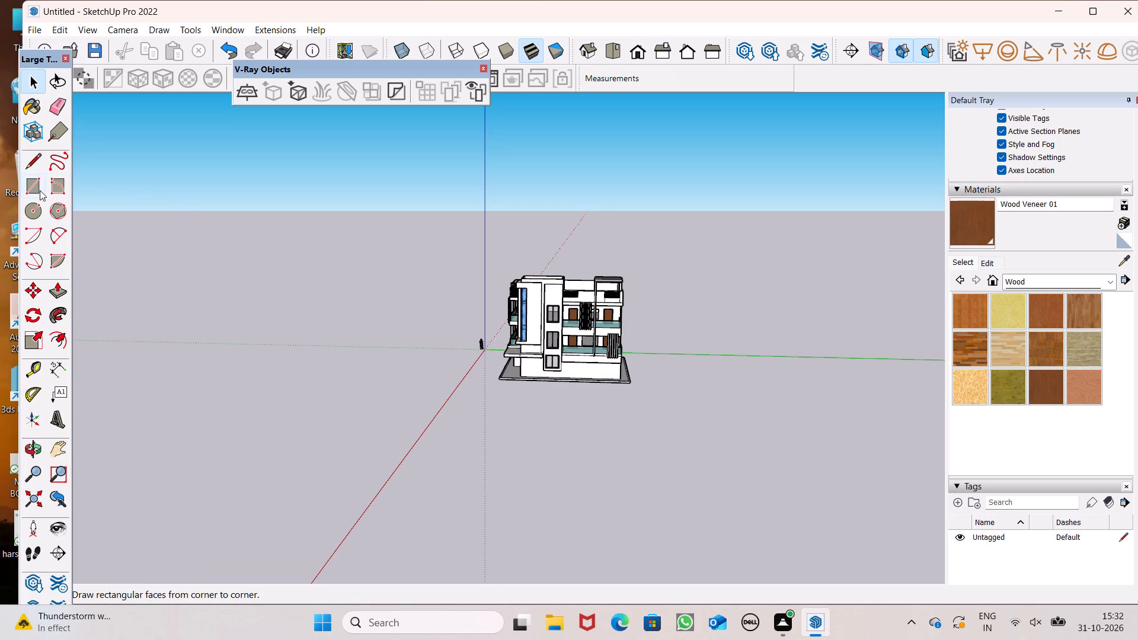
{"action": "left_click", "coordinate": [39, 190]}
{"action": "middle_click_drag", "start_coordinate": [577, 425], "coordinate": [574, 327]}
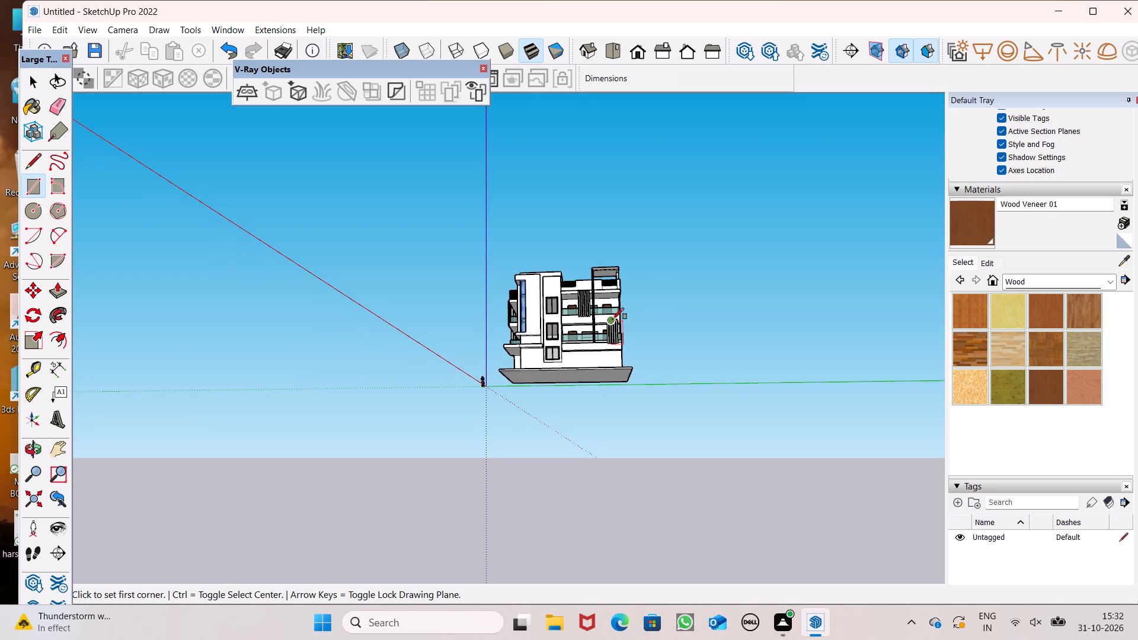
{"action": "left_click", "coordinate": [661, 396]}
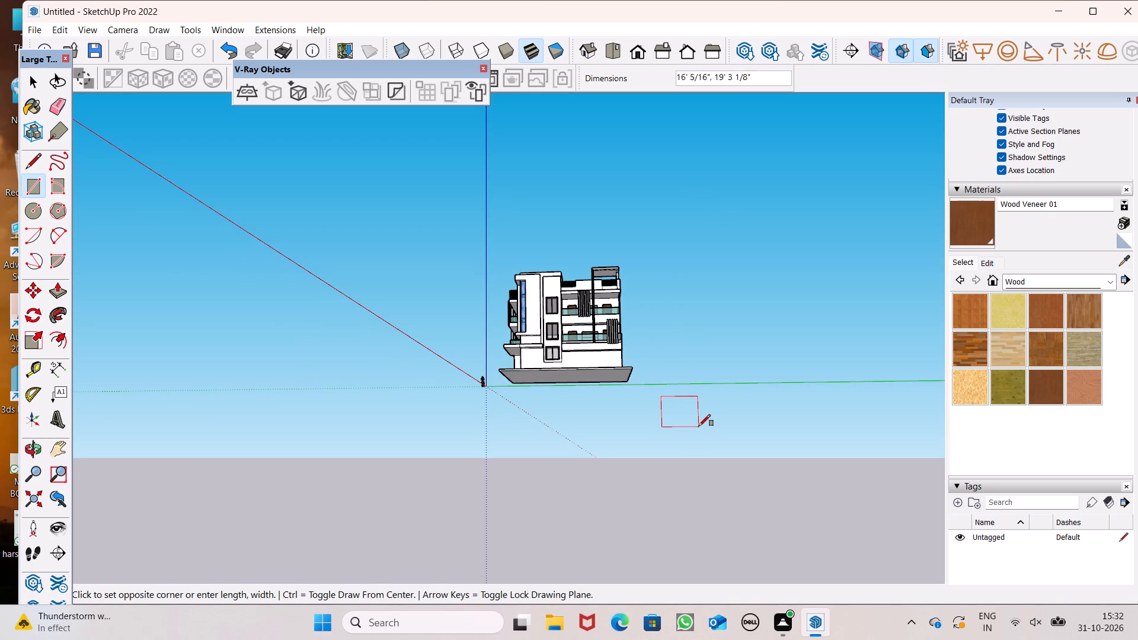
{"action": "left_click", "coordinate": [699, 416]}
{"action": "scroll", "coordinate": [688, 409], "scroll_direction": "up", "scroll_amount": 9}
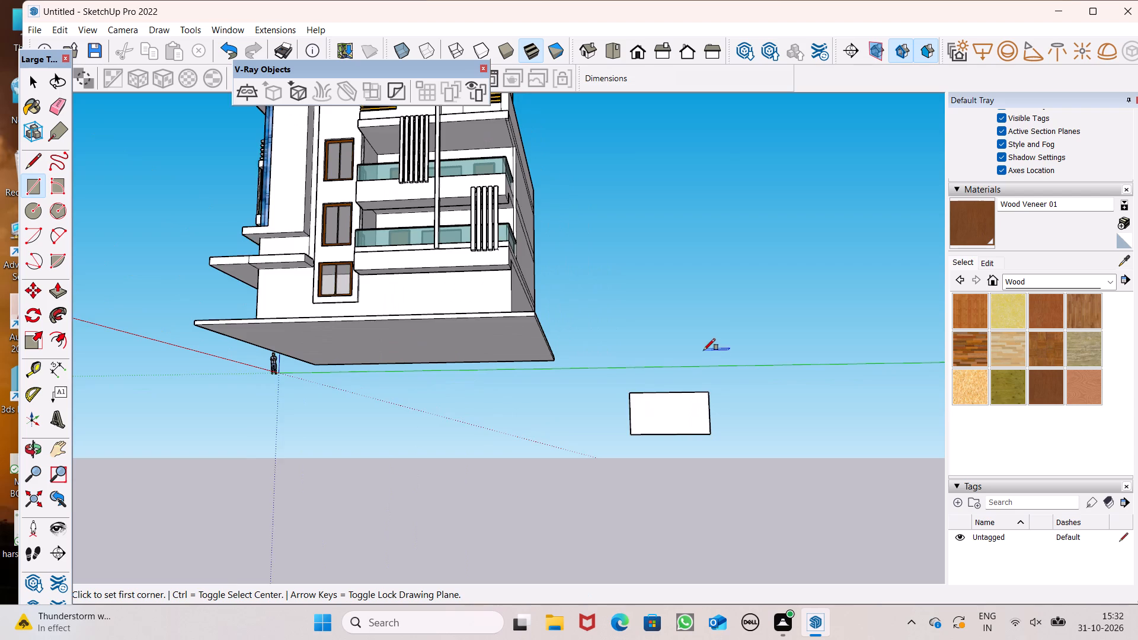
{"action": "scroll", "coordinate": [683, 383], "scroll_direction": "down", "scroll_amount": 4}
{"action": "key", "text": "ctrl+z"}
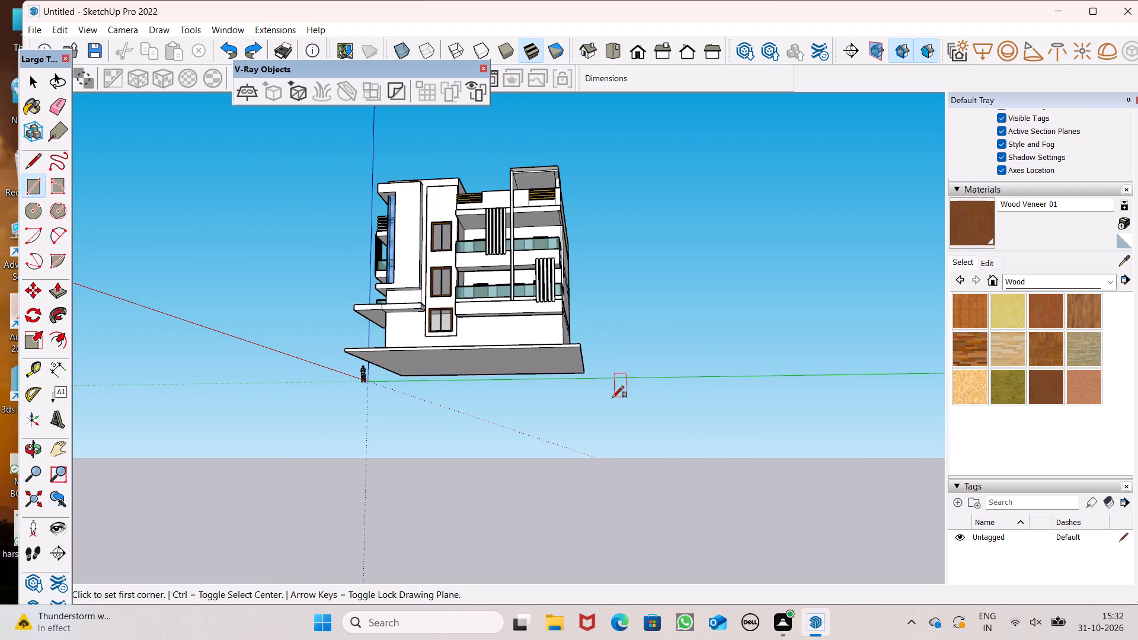
Draw an upright rectangle of about 84' 2 7/8" by 96' 2 1/8" in the empty space beyond the building.
{"action": "left_click_drag", "start_coordinate": [596, 425], "coordinate": [596, 436]}
{"action": "left_click", "coordinate": [652, 479]}
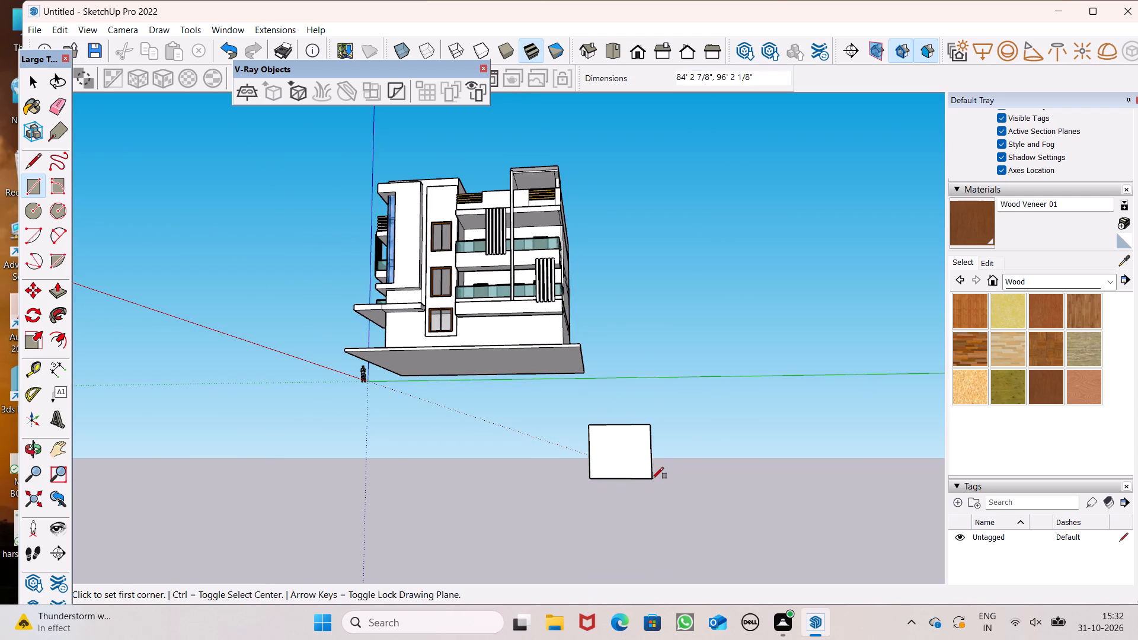
{"action": "key", "text": "space"}
Offset the rectangle's edges inward by about 5' 8" to outline the window frame.
{"action": "left_click", "coordinate": [52, 337]}
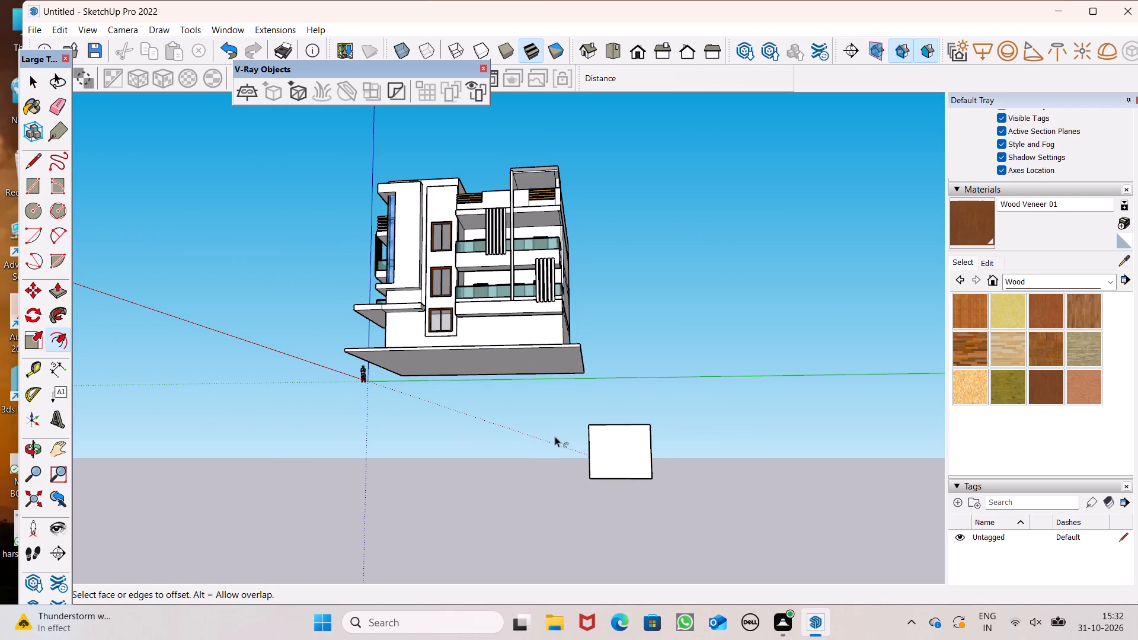
{"action": "scroll", "coordinate": [600, 436], "scroll_direction": "up", "scroll_amount": 5}
{"action": "left_click_drag", "start_coordinate": [605, 427], "coordinate": [598, 422]}
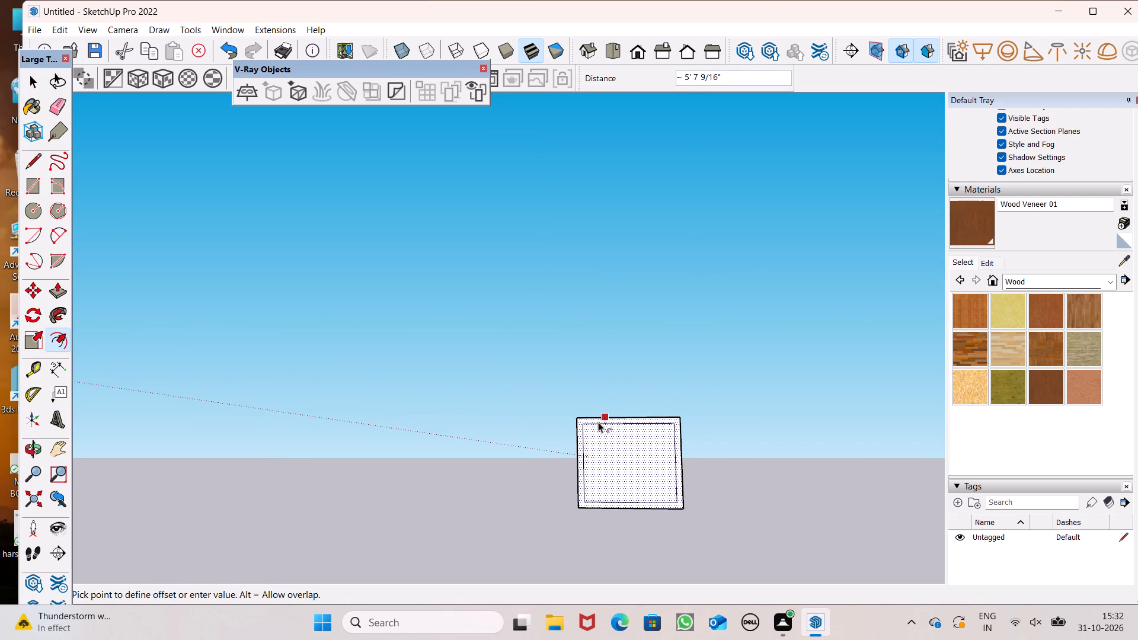
{"action": "left_click_drag", "start_coordinate": [598, 422], "coordinate": [599, 424]}
{"action": "key", "text": "space"}
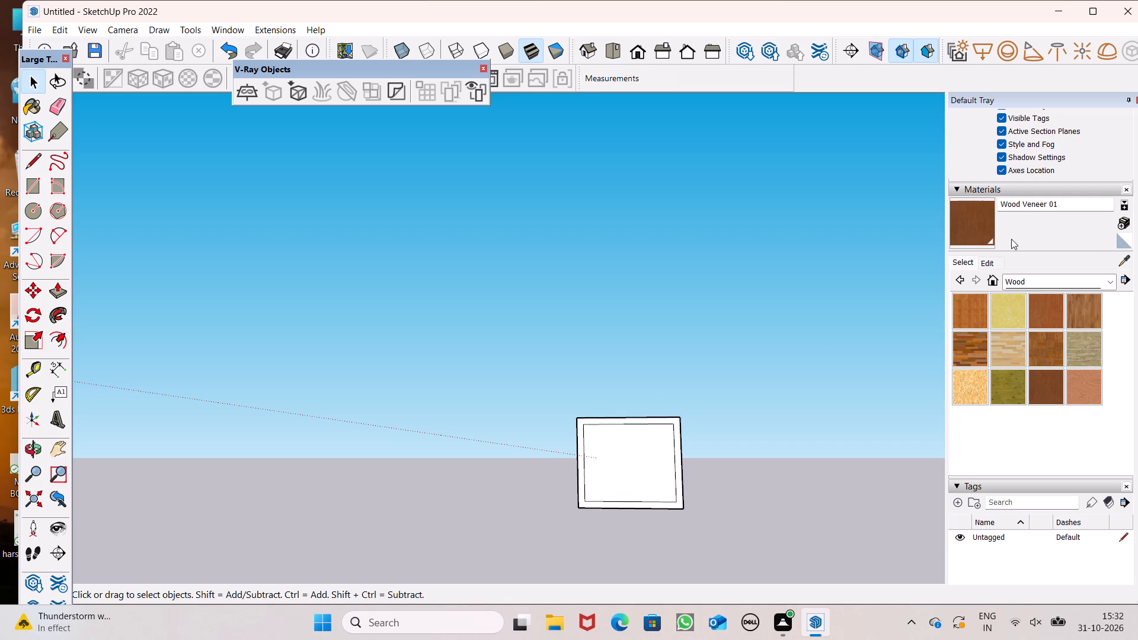
Paint the frame border with Wood Veneer 01 on both its front and back faces.
{"action": "left_click", "coordinate": [968, 228]}
{"action": "scroll", "coordinate": [518, 441], "scroll_direction": "up", "scroll_amount": 7}
{"action": "scroll", "coordinate": [604, 393], "scroll_direction": "up", "scroll_amount": 4}
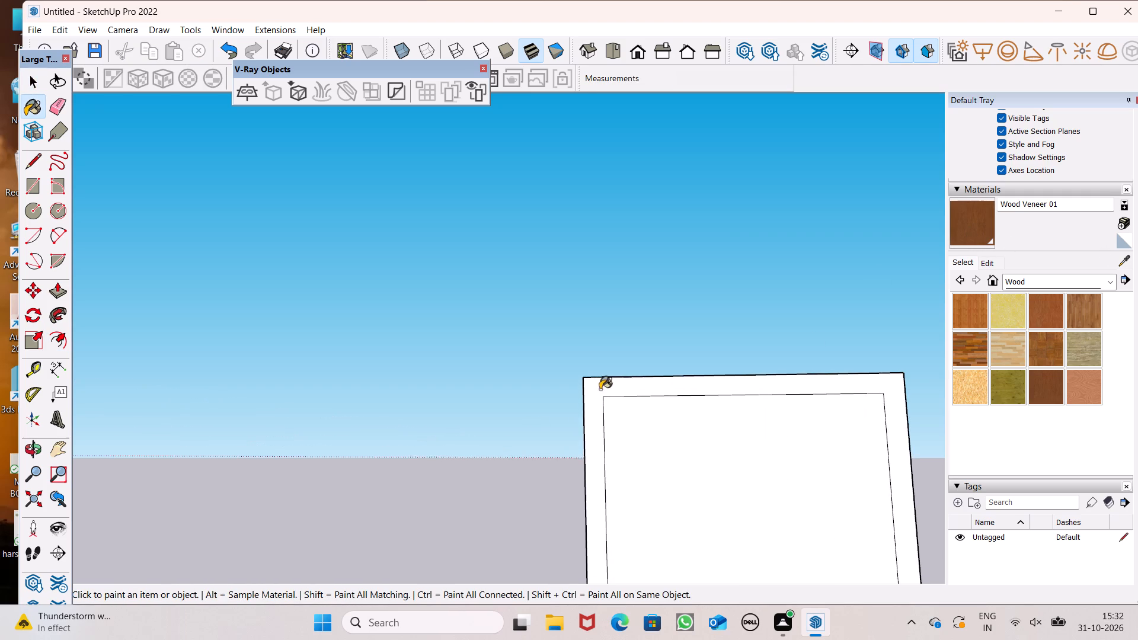
{"action": "left_click", "coordinate": [597, 389]}
{"action": "scroll", "coordinate": [555, 362], "scroll_direction": "down", "scroll_amount": 6}
{"action": "scroll", "coordinate": [612, 281], "scroll_direction": "down", "scroll_amount": 13}
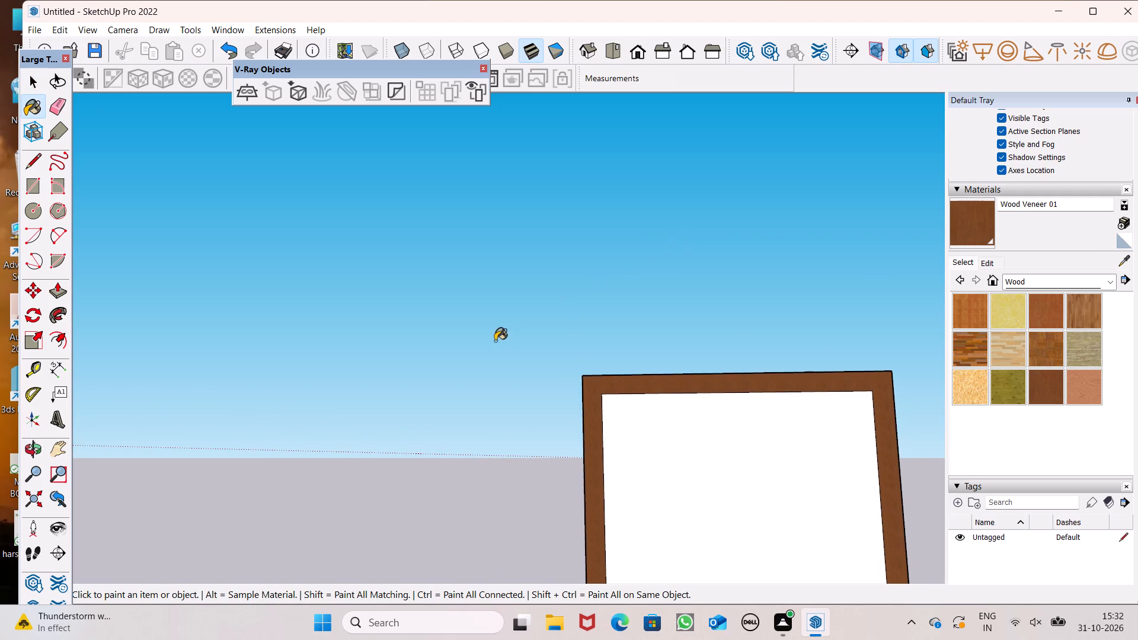
{"action": "scroll", "coordinate": [489, 332], "scroll_direction": "down", "scroll_amount": 16}
{"action": "scroll", "coordinate": [491, 292], "scroll_direction": "down", "scroll_amount": 20}
{"action": "middle_click_drag", "start_coordinate": [525, 372], "coordinate": [197, 431]}
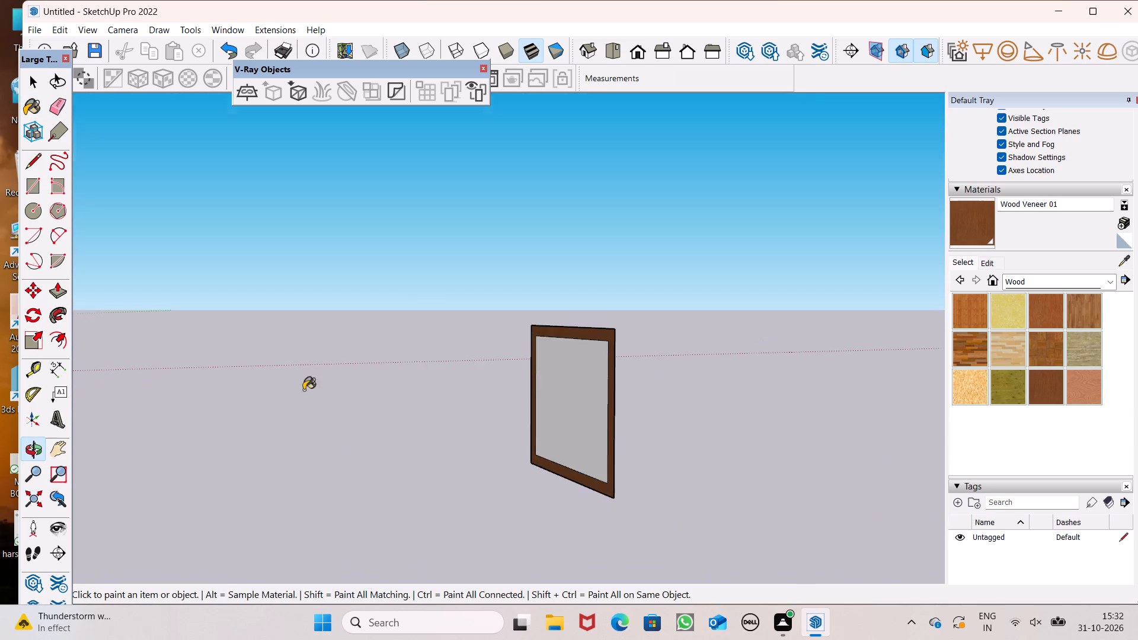
{"action": "scroll", "coordinate": [436, 360], "scroll_direction": "down", "scroll_amount": 6}
{"action": "middle_click_drag", "start_coordinate": [420, 491], "coordinate": [101, 503]}
{"action": "scroll", "coordinate": [440, 434], "scroll_direction": "up", "scroll_amount": 6}
{"action": "scroll", "coordinate": [507, 476], "scroll_direction": "up", "scroll_amount": 5}
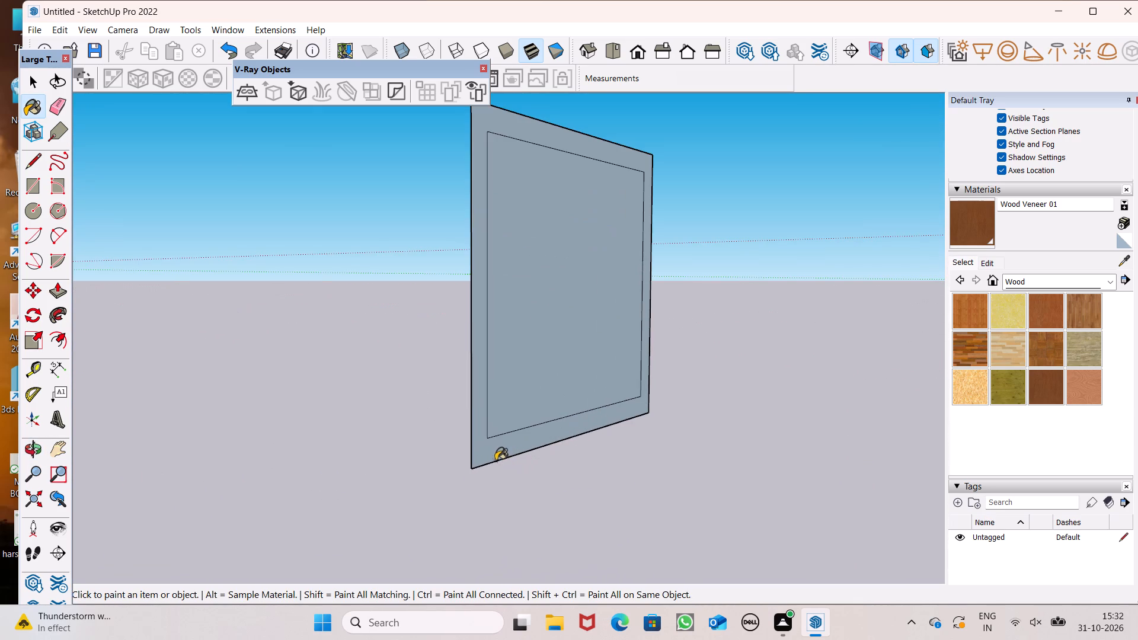
{"action": "left_click_drag", "start_coordinate": [491, 457], "coordinate": [507, 456]}
Paint the window's inner pane with Translucent Glass Gray from the Glass and Mirrors collection.
{"action": "left_click", "coordinate": [1013, 277]}
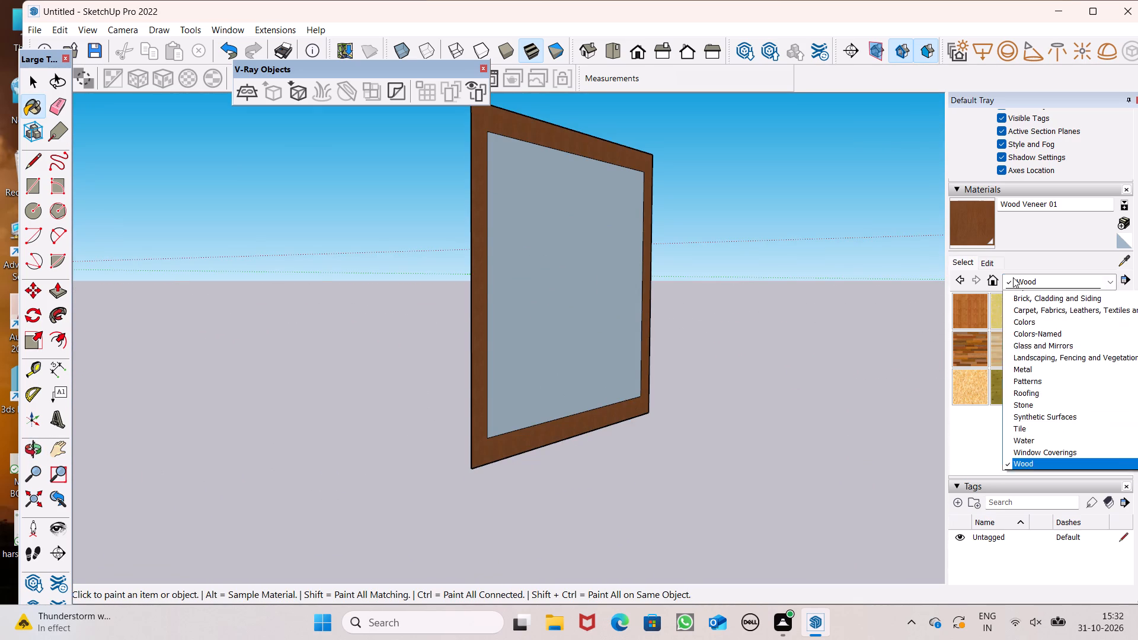
{"action": "left_click", "coordinate": [1061, 356]}
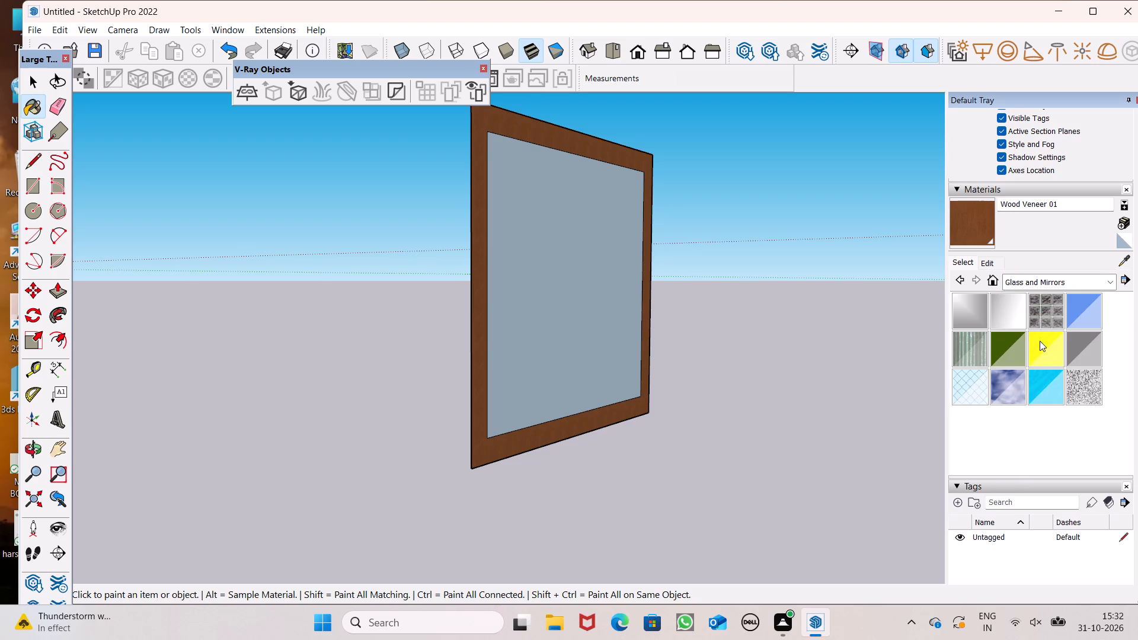
{"action": "left_click", "coordinate": [1079, 347]}
{"action": "left_click", "coordinate": [551, 360]}
{"action": "scroll", "coordinate": [545, 375], "scroll_direction": "down", "scroll_amount": 1}
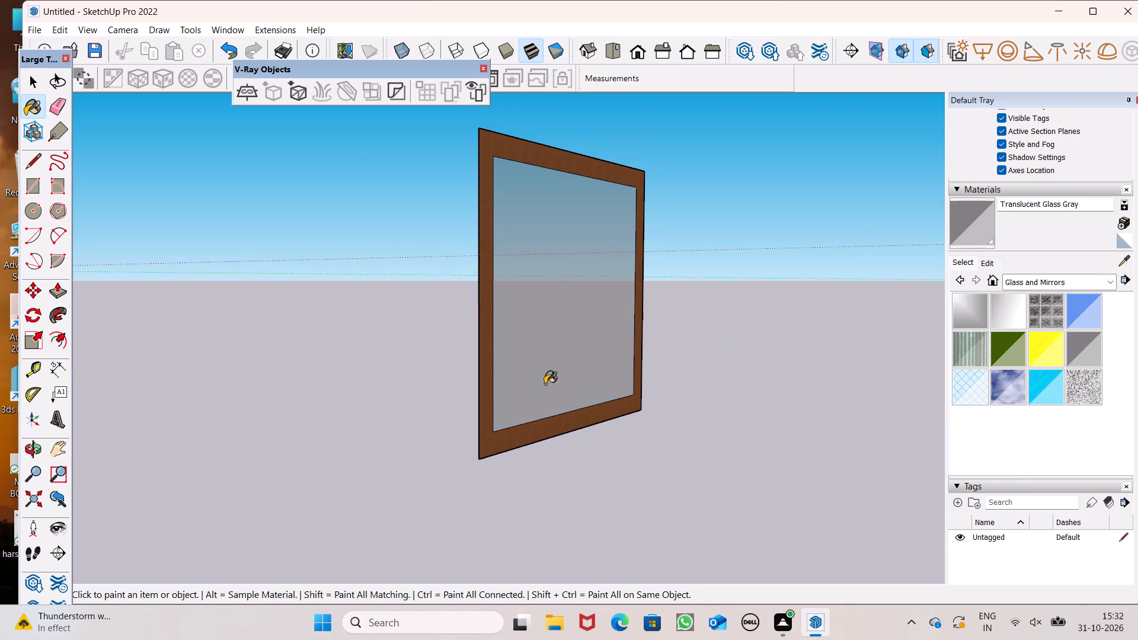
Push/Pull the wooden border outward to give the window frame thickness around the glass pane.
{"action": "middle_click_drag", "start_coordinate": [617, 396], "coordinate": [665, 465]}
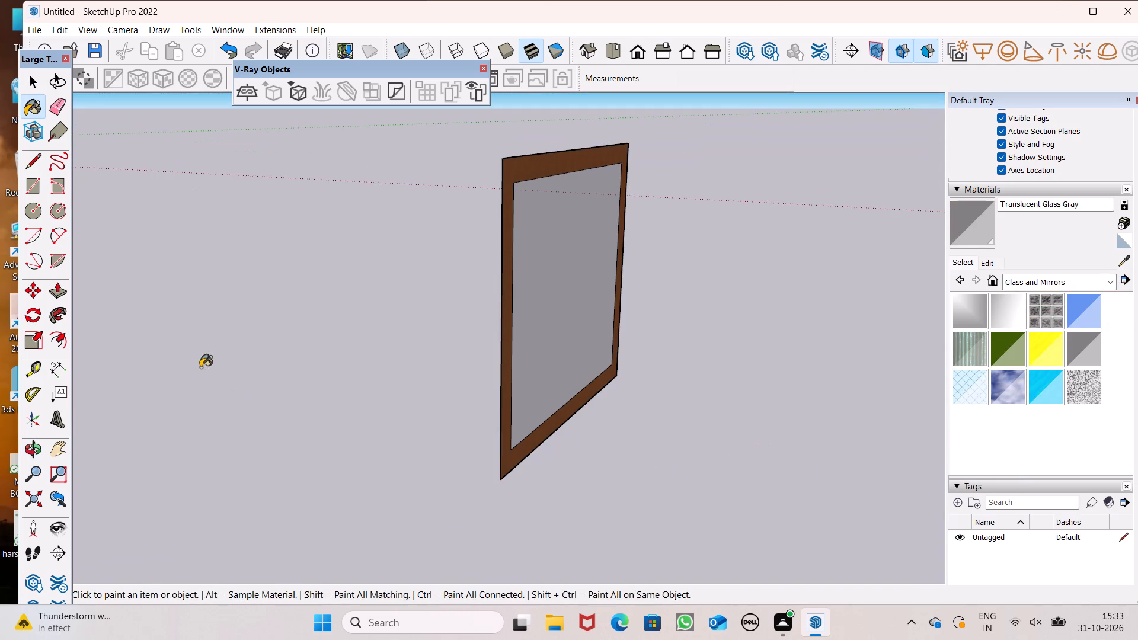
{"action": "left_click", "coordinate": [51, 297]}
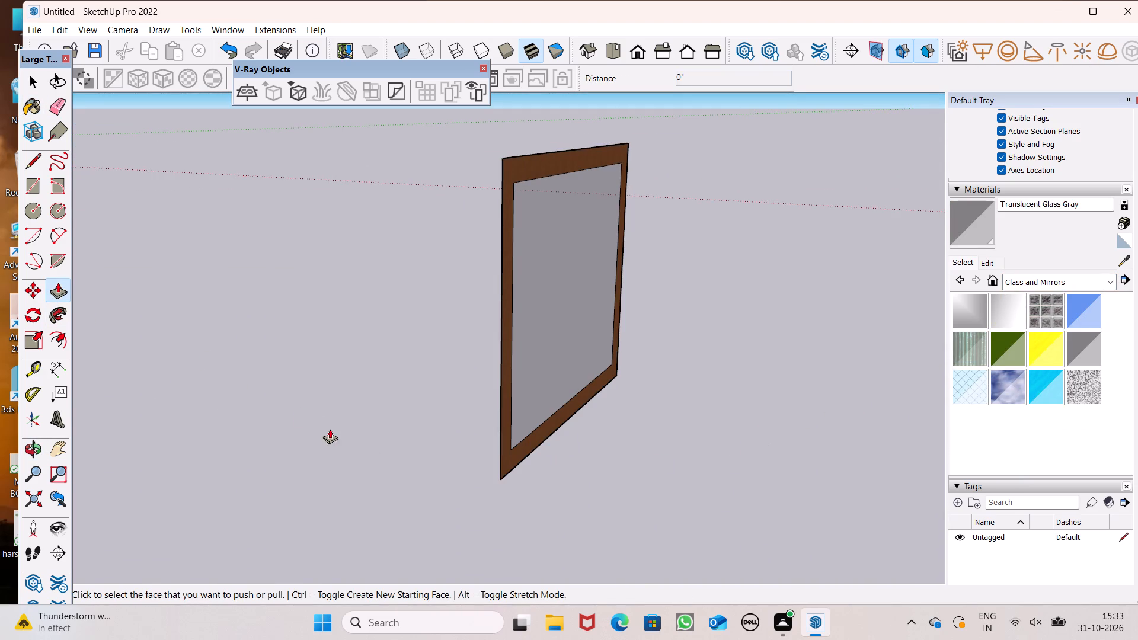
{"action": "scroll", "coordinate": [526, 474], "scroll_direction": "up", "scroll_amount": 4}
{"action": "left_click_drag", "start_coordinate": [497, 460], "coordinate": [532, 467]}
{"action": "scroll", "coordinate": [458, 452], "scroll_direction": "down", "scroll_amount": 6}
{"action": "middle_click_drag", "start_coordinate": [400, 471], "coordinate": [1017, 461]}
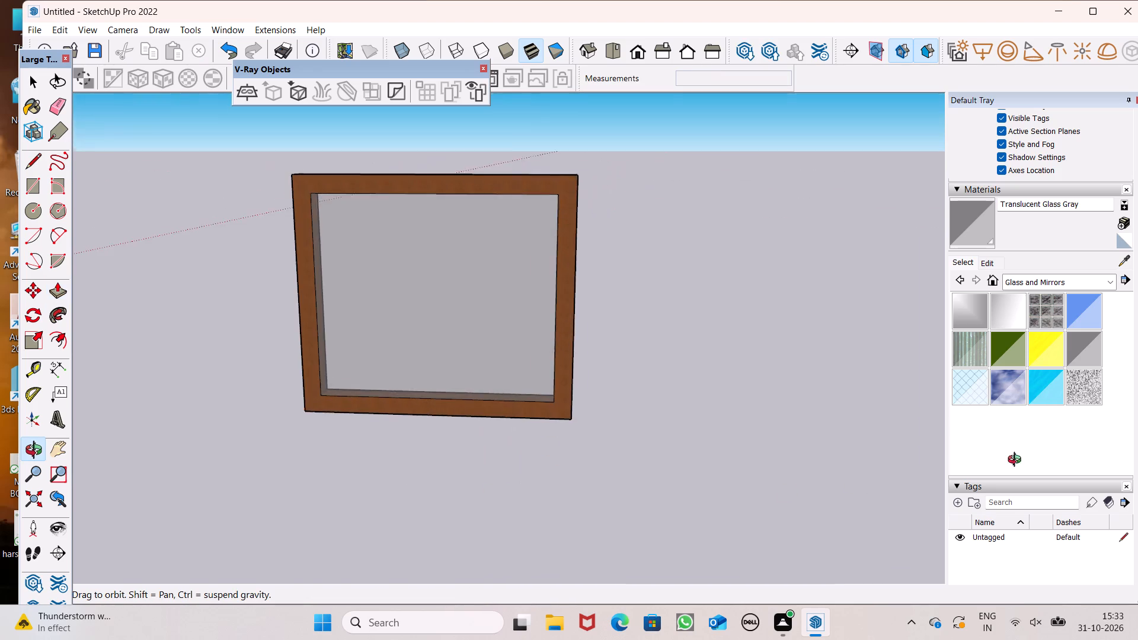
{"action": "middle_click_drag", "start_coordinate": [1017, 461], "coordinate": [1015, 455]}
{"action": "scroll", "coordinate": [696, 407], "scroll_direction": "down", "scroll_amount": 7}
{"action": "key", "text": "space"}
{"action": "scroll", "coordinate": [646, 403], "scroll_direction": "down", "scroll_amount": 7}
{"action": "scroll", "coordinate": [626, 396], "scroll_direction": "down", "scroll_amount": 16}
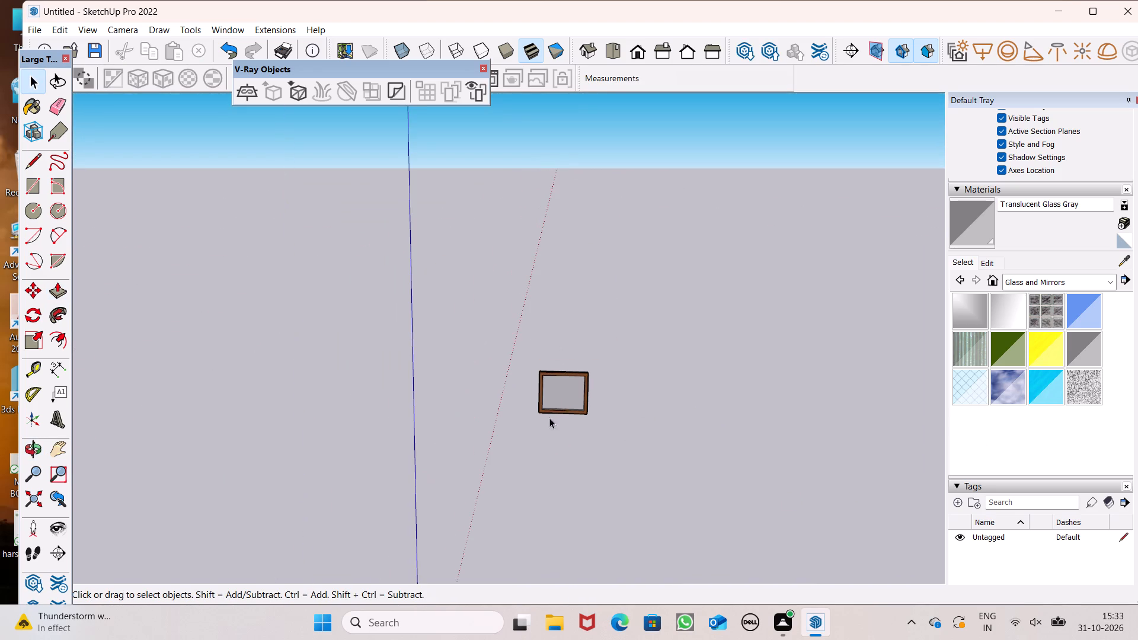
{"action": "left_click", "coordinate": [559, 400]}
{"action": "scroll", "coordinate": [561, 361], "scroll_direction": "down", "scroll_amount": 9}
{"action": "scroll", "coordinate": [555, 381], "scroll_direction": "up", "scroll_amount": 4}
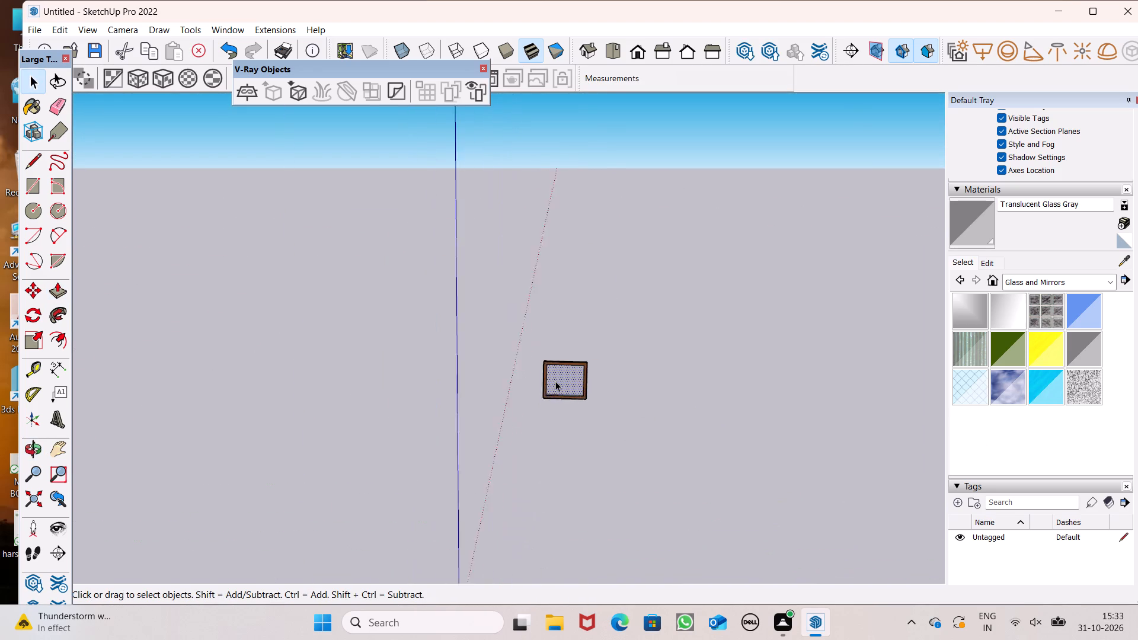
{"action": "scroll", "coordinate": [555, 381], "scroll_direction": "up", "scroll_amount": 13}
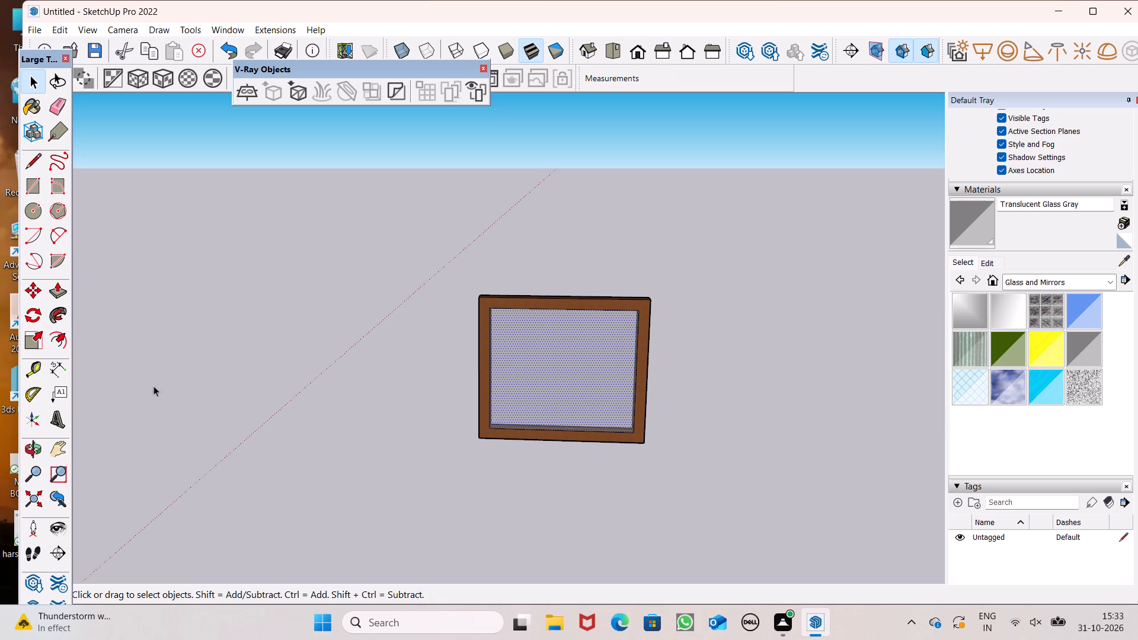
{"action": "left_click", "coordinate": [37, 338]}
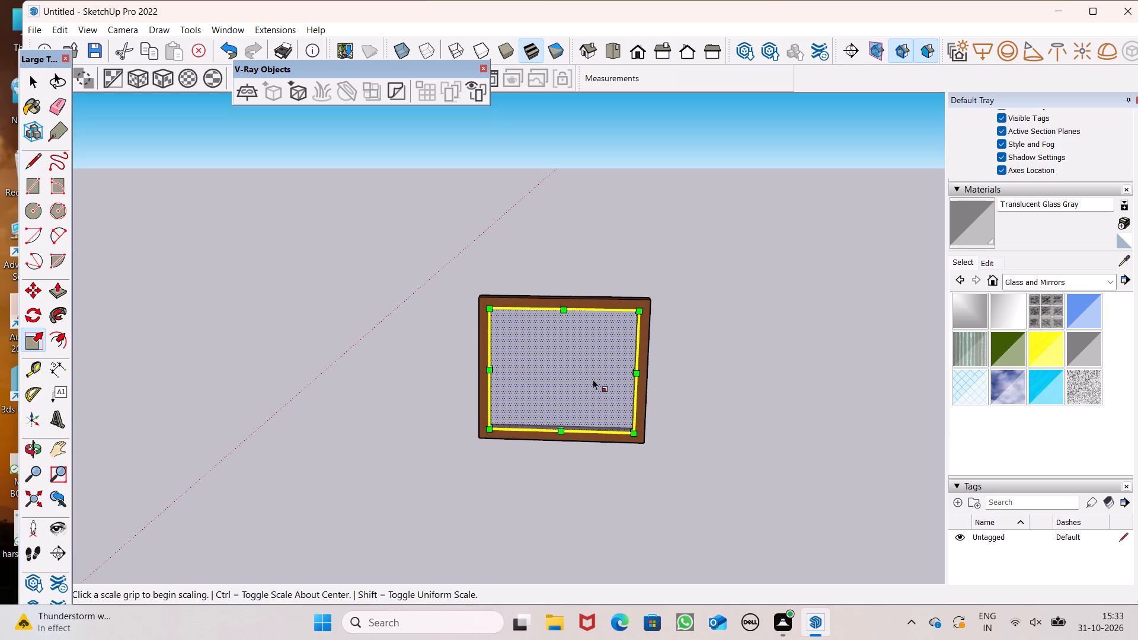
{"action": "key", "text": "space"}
Make a group of the whole window, frame and glass pane together, and deselect it.
{"action": "triple_click", "coordinate": [564, 406]}
{"action": "left_click", "coordinate": [564, 406]}
{"action": "right_click", "coordinate": [564, 405]}
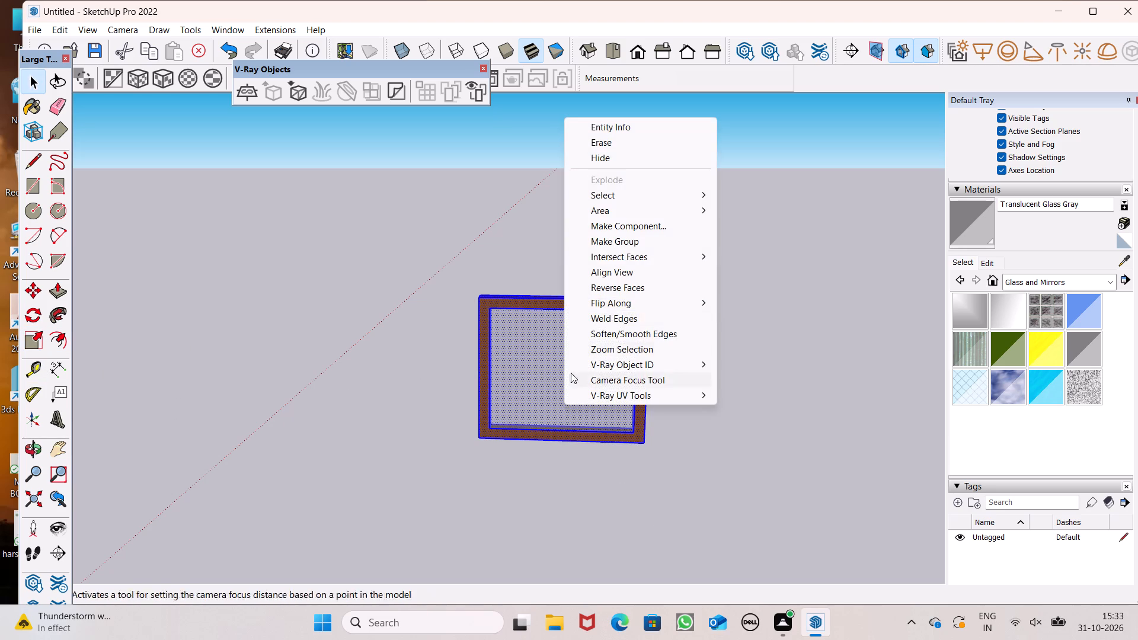
{"action": "left_click", "coordinate": [612, 238]}
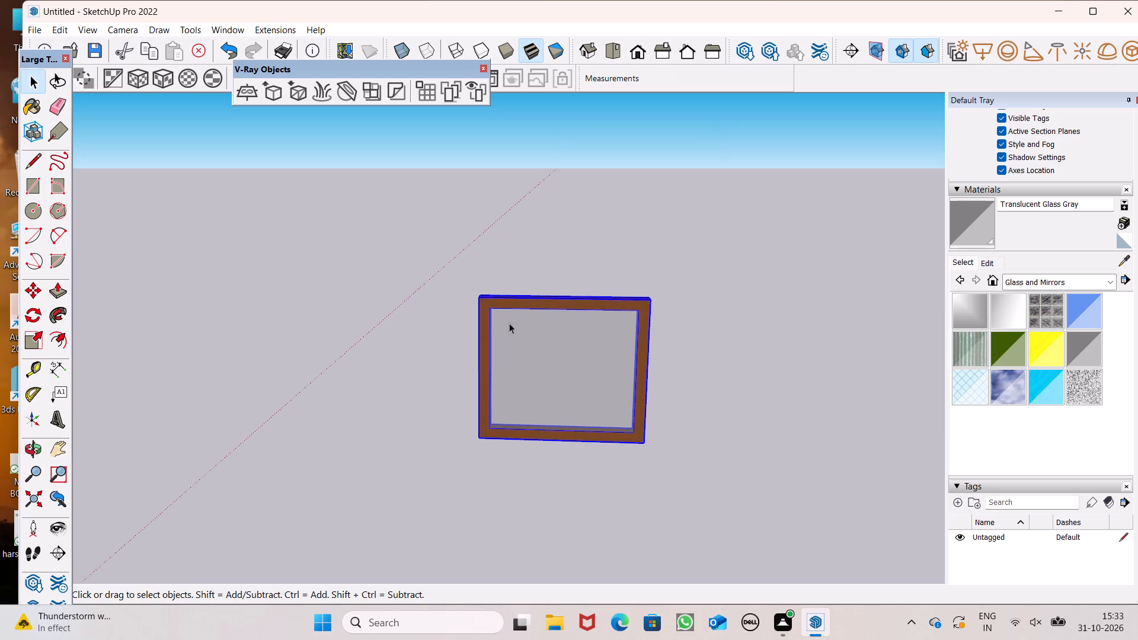
{"action": "left_click", "coordinate": [450, 322]}
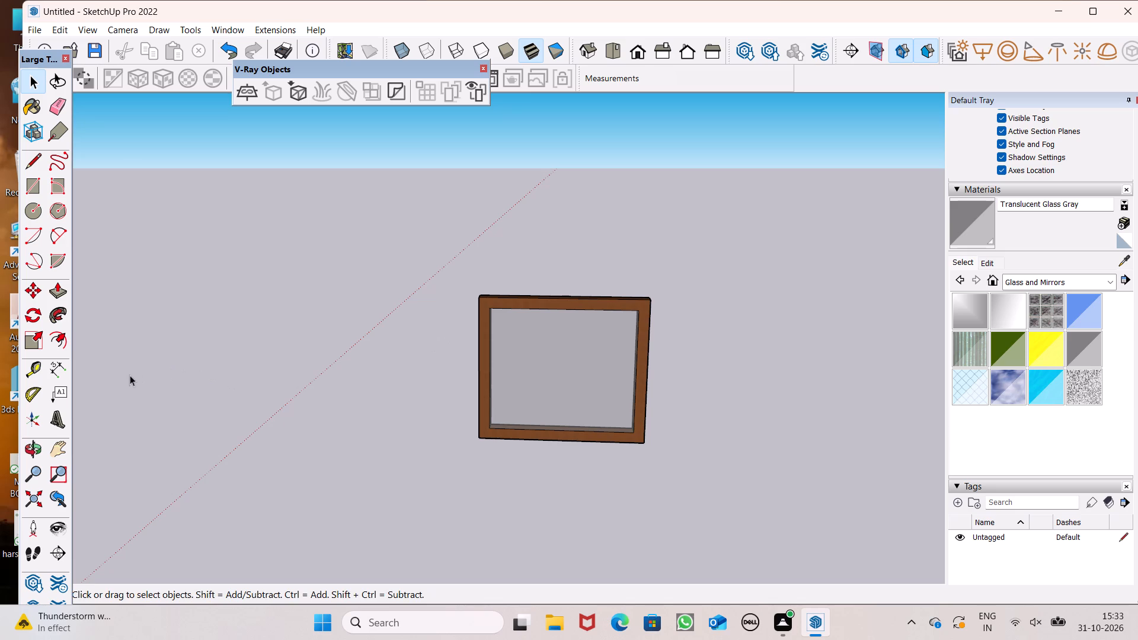
Scale the window group along the green axis by about 1.81 to widen it.
{"action": "left_click", "coordinate": [31, 377]}
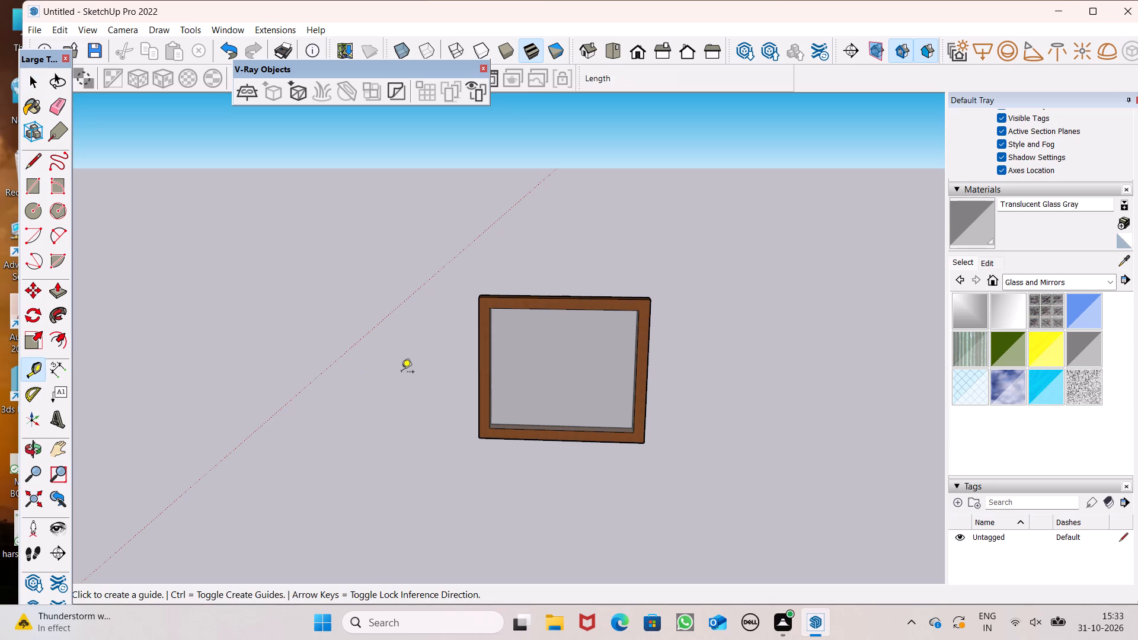
{"action": "key", "text": "space"}
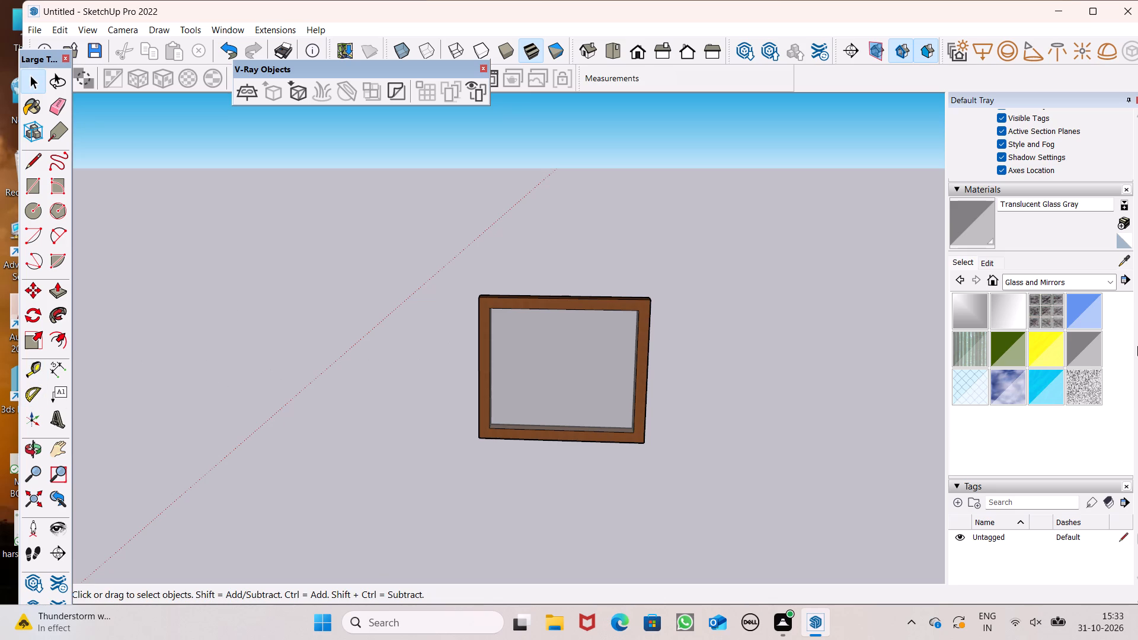
{"action": "left_click", "coordinate": [24, 345]}
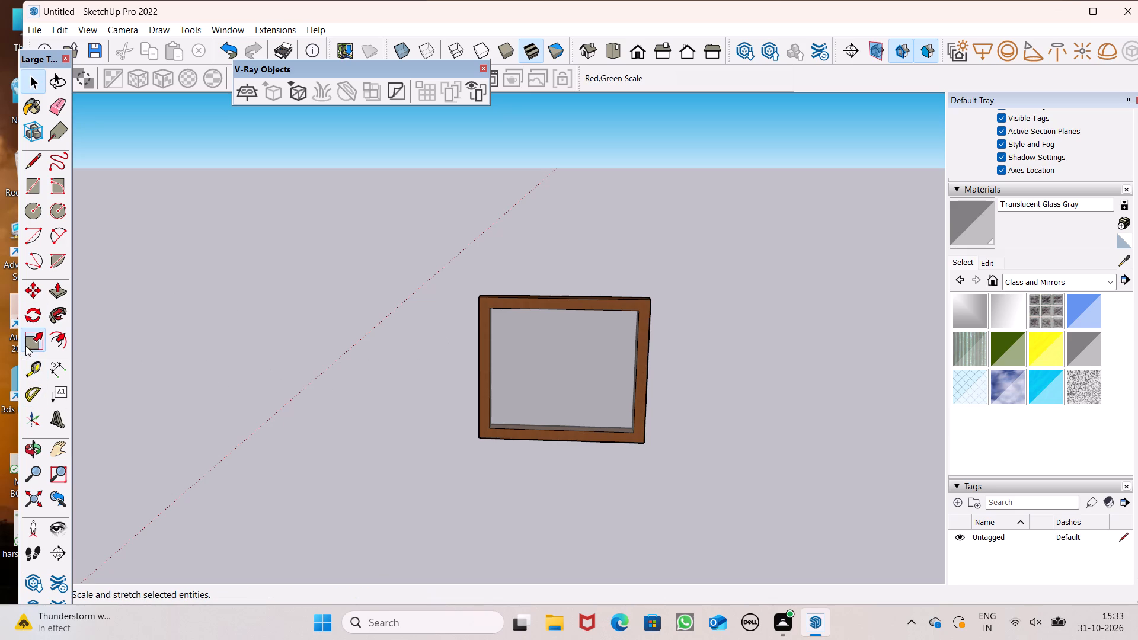
{"action": "left_click", "coordinate": [569, 367]}
{"action": "middle_click_drag", "start_coordinate": [634, 385], "coordinate": [396, 397]}
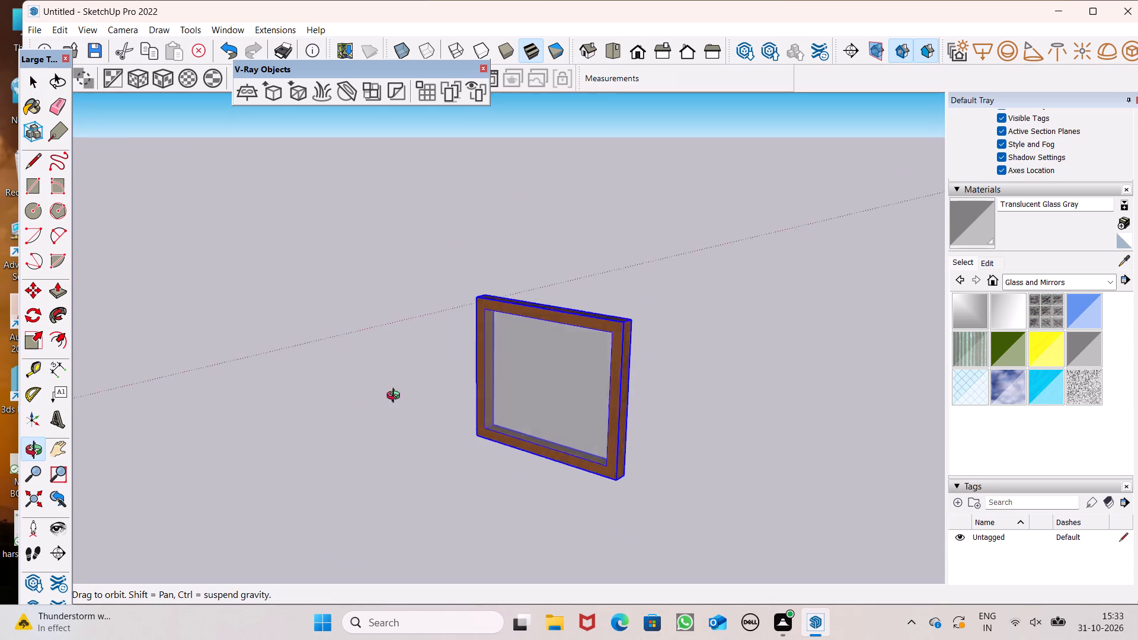
{"action": "middle_click_drag", "start_coordinate": [396, 397], "coordinate": [308, 399]}
{"action": "left_click_drag", "start_coordinate": [573, 420], "coordinate": [609, 441]}
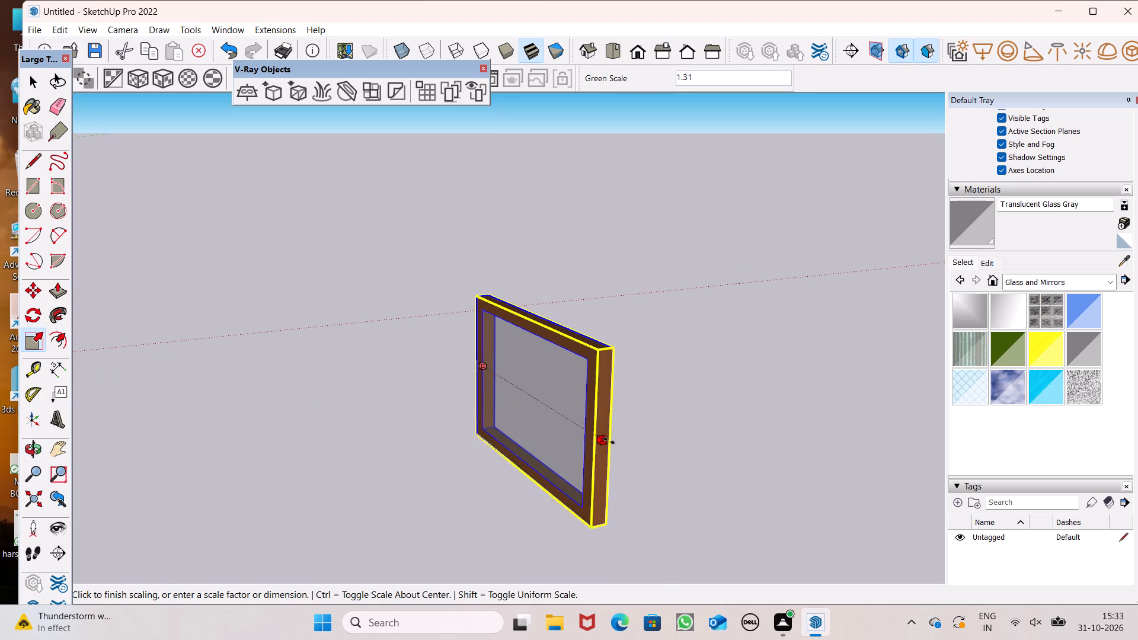
{"action": "left_click_drag", "start_coordinate": [609, 441], "coordinate": [675, 475]}
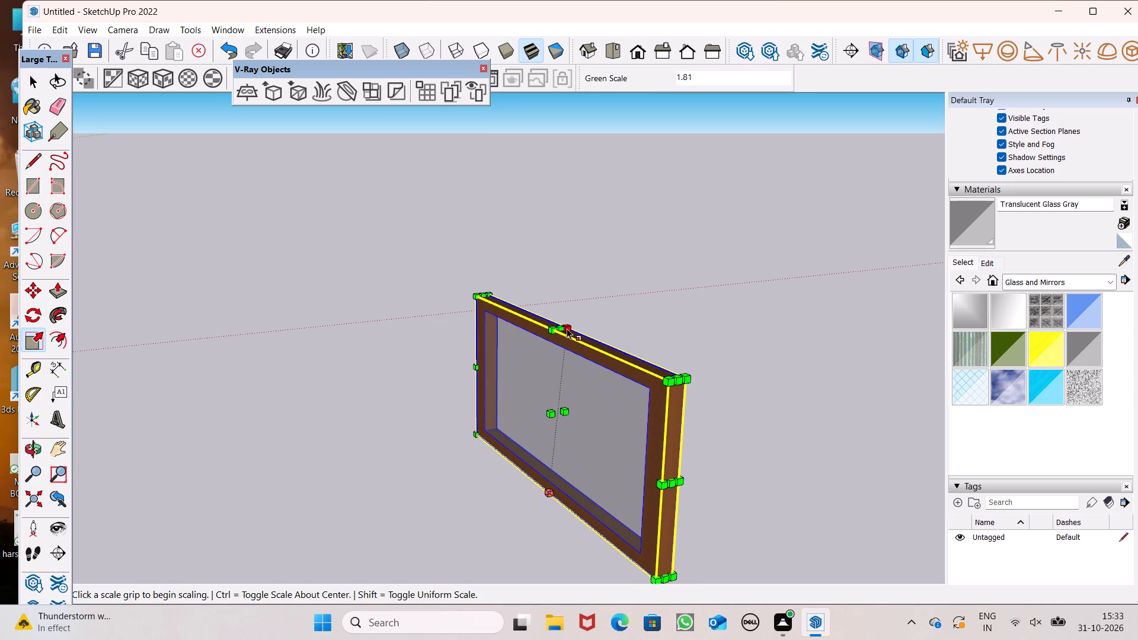
Scale the window group vertically from its top edge to make it taller.
{"action": "left_click_drag", "start_coordinate": [564, 326], "coordinate": [574, 263]}
{"action": "key", "text": "space"}
{"action": "scroll", "coordinate": [577, 267], "scroll_direction": "down", "scroll_amount": 7}
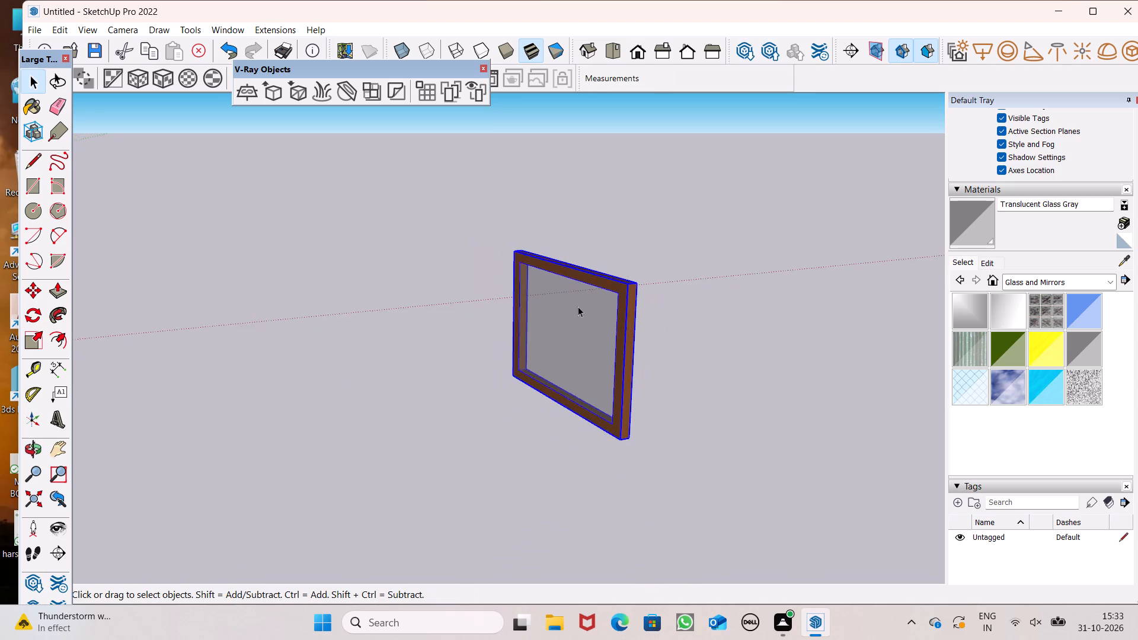
{"action": "scroll", "coordinate": [534, 328], "scroll_direction": "down", "scroll_amount": 7}
{"action": "middle_click_drag", "start_coordinate": [514, 351], "coordinate": [657, 342]}
{"action": "scroll", "coordinate": [637, 294], "scroll_direction": "down", "scroll_amount": 16}
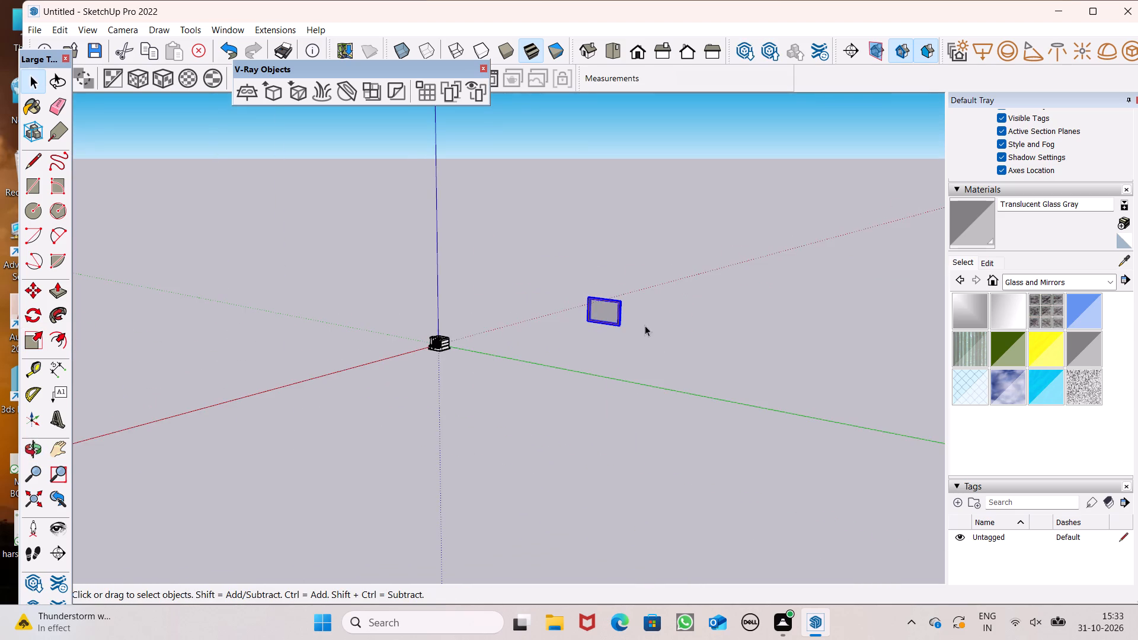
Move the oversized window group from its distant spot to beside the building near the axes origin.
{"action": "middle_click_drag", "start_coordinate": [631, 338], "coordinate": [725, 338]}
{"action": "scroll", "coordinate": [551, 332], "scroll_direction": "up", "scroll_amount": 2}
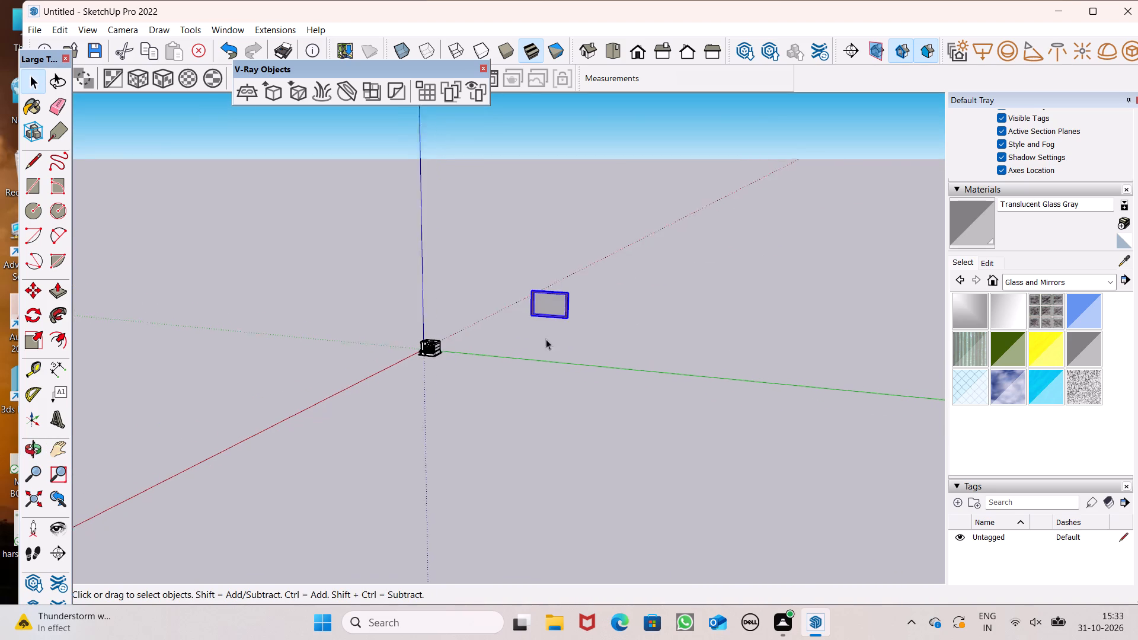
{"action": "scroll", "coordinate": [546, 339], "scroll_direction": "up", "scroll_amount": 5}
{"action": "scroll", "coordinate": [496, 341], "scroll_direction": "down", "scroll_amount": 6}
{"action": "middle_click_drag", "start_coordinate": [471, 369], "coordinate": [548, 321]}
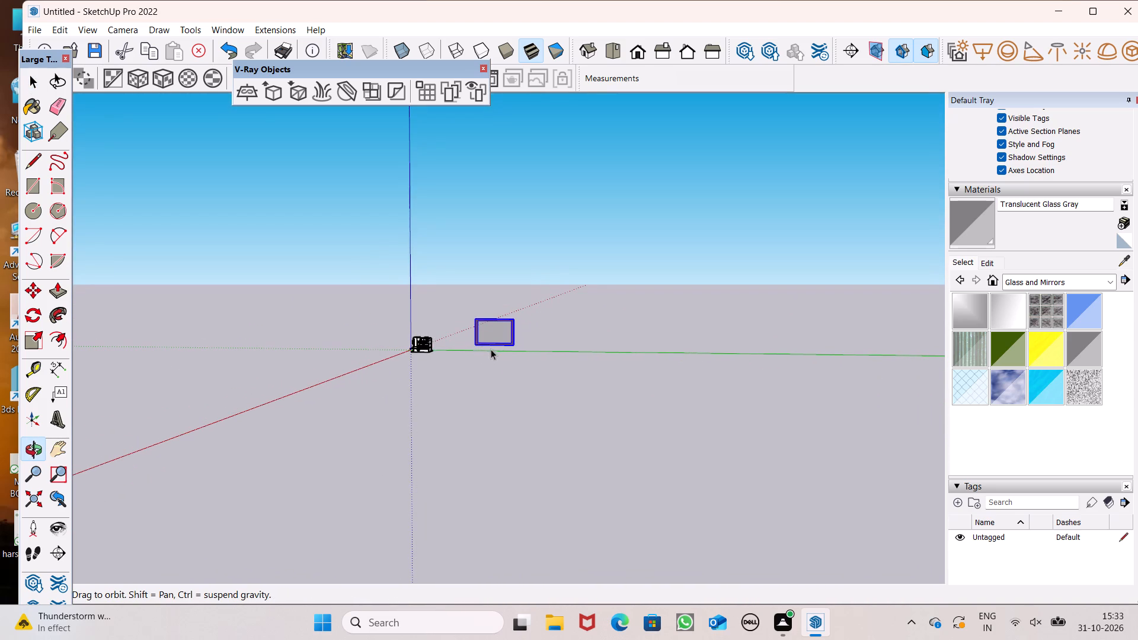
{"action": "key", "text": "m"}
{"action": "key", "text": "Return"}
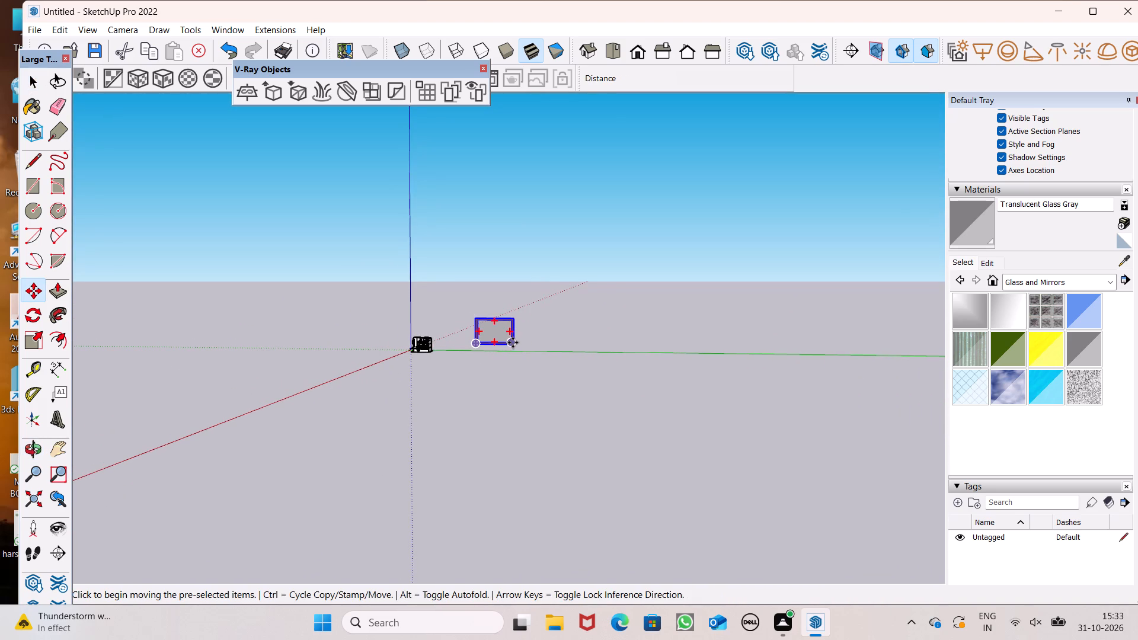
{"action": "left_click_drag", "start_coordinate": [512, 344], "coordinate": [415, 354]}
{"action": "scroll", "coordinate": [409, 341], "scroll_direction": "up", "scroll_amount": 9}
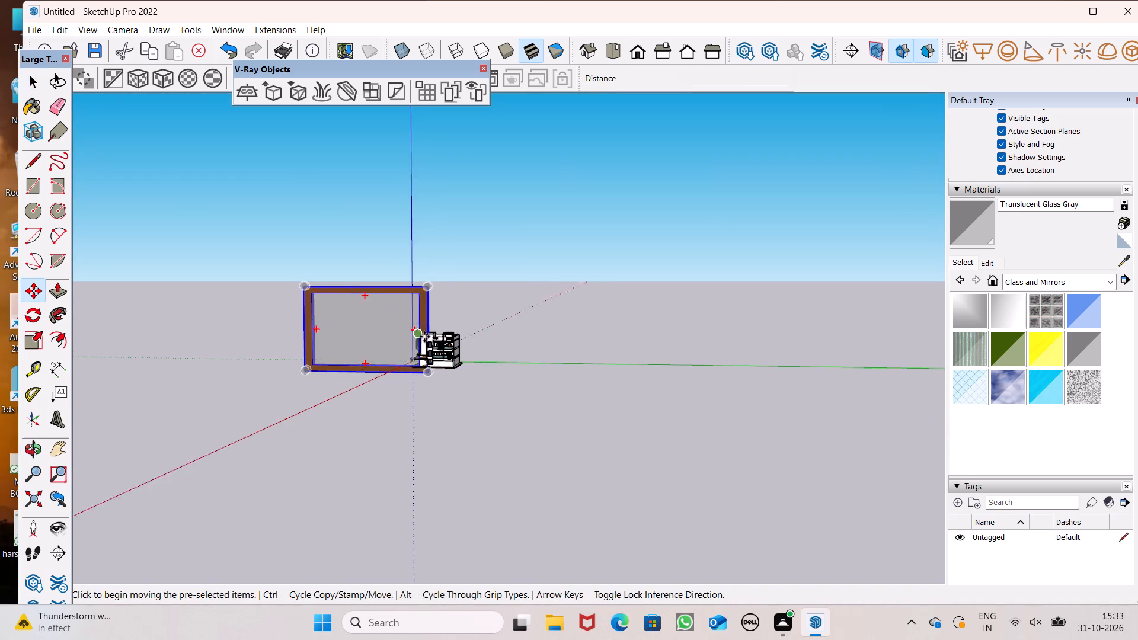
{"action": "scroll", "coordinate": [434, 347], "scroll_direction": "down", "scroll_amount": 5}
{"action": "left_click_drag", "start_coordinate": [429, 369], "coordinate": [431, 372]}
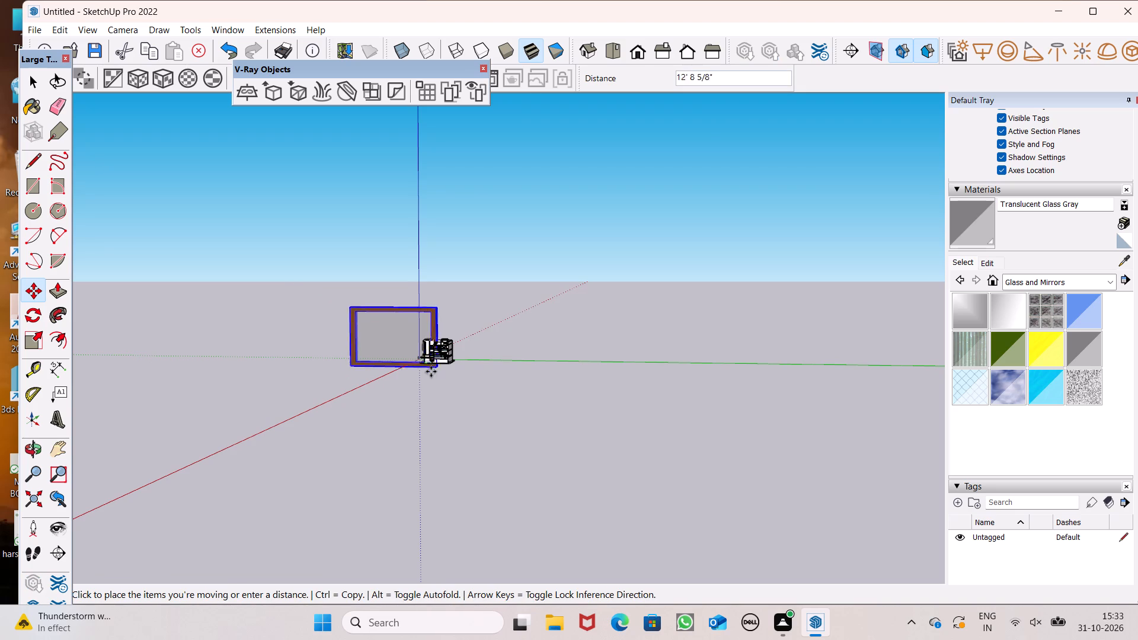
{"action": "left_click_drag", "start_coordinate": [431, 372], "coordinate": [406, 382]}
{"action": "scroll", "coordinate": [533, 342], "scroll_direction": "down", "scroll_amount": 8}
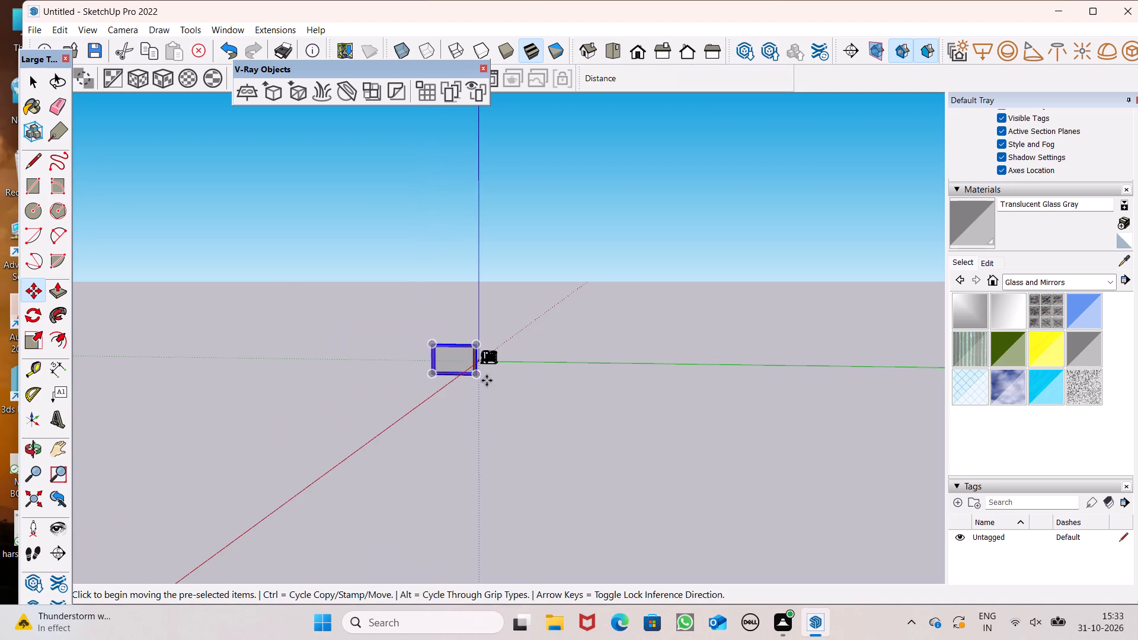
{"action": "middle_click_drag", "start_coordinate": [496, 393], "coordinate": [557, 431]}
Scale the window group down uniformly from its upper corner to a small fraction of its size, and deselect it.
{"action": "scroll", "coordinate": [465, 358], "scroll_direction": "up", "scroll_amount": 8}
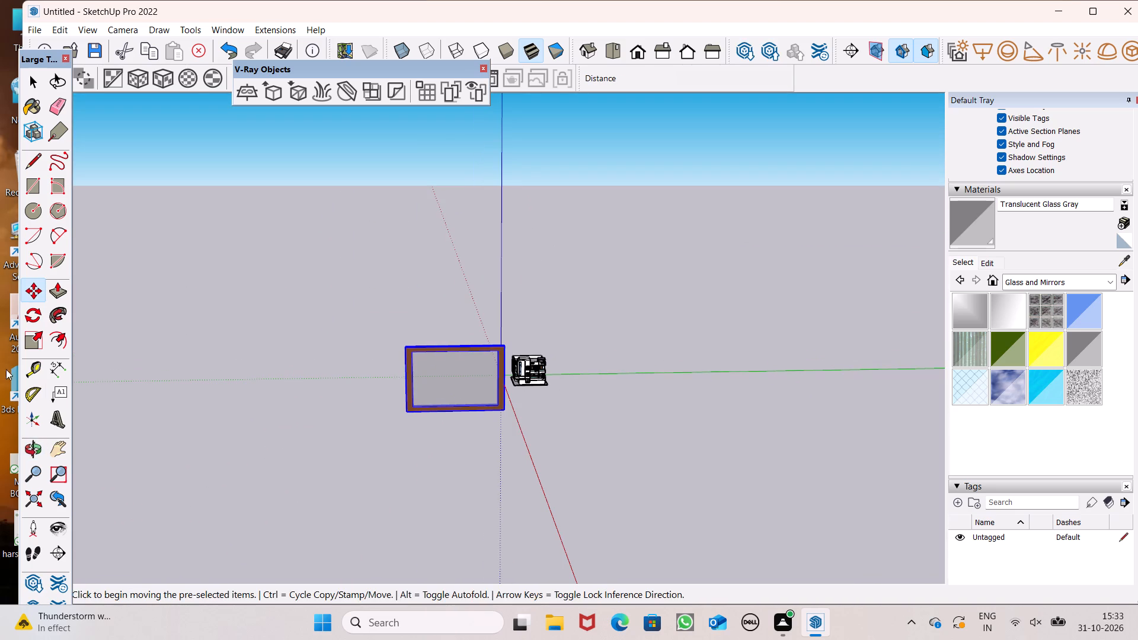
{"action": "left_click", "coordinate": [25, 345]}
{"action": "scroll", "coordinate": [270, 372], "scroll_direction": "up", "scroll_amount": 3}
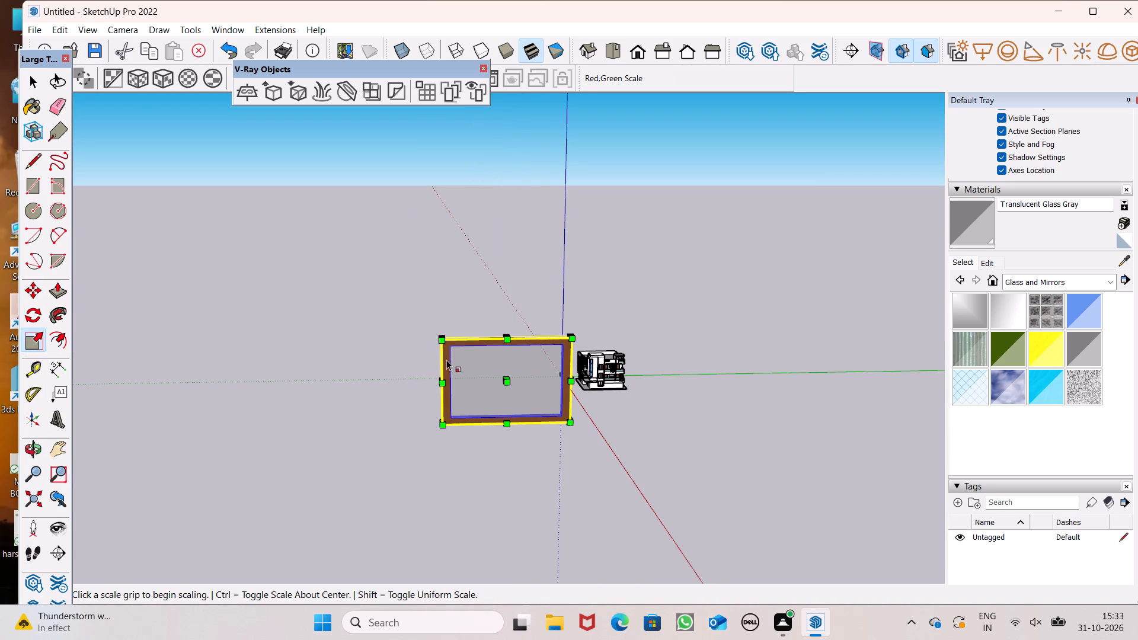
{"action": "left_click_drag", "start_coordinate": [445, 337], "coordinate": [560, 396]}
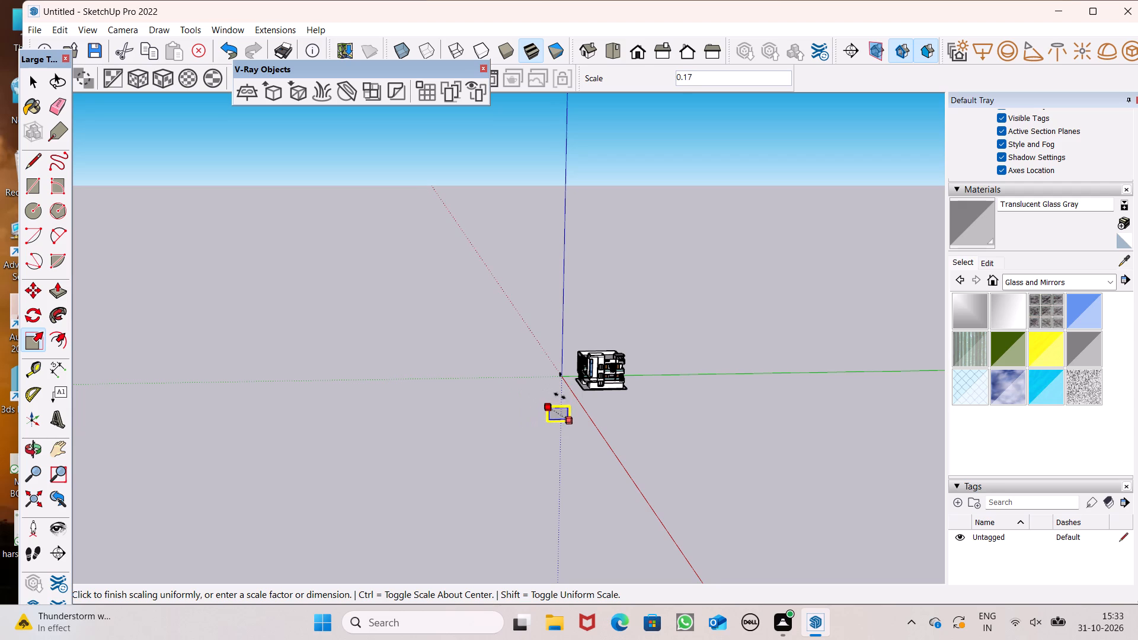
{"action": "left_click_drag", "start_coordinate": [560, 396], "coordinate": [578, 402]}
{"action": "key", "text": "space"}
{"action": "left_click", "coordinate": [517, 369]}
Move the reduced window group across the ground to in front of the building's balcony side.
{"action": "middle_click_drag", "start_coordinate": [624, 440], "coordinate": [608, 441]}
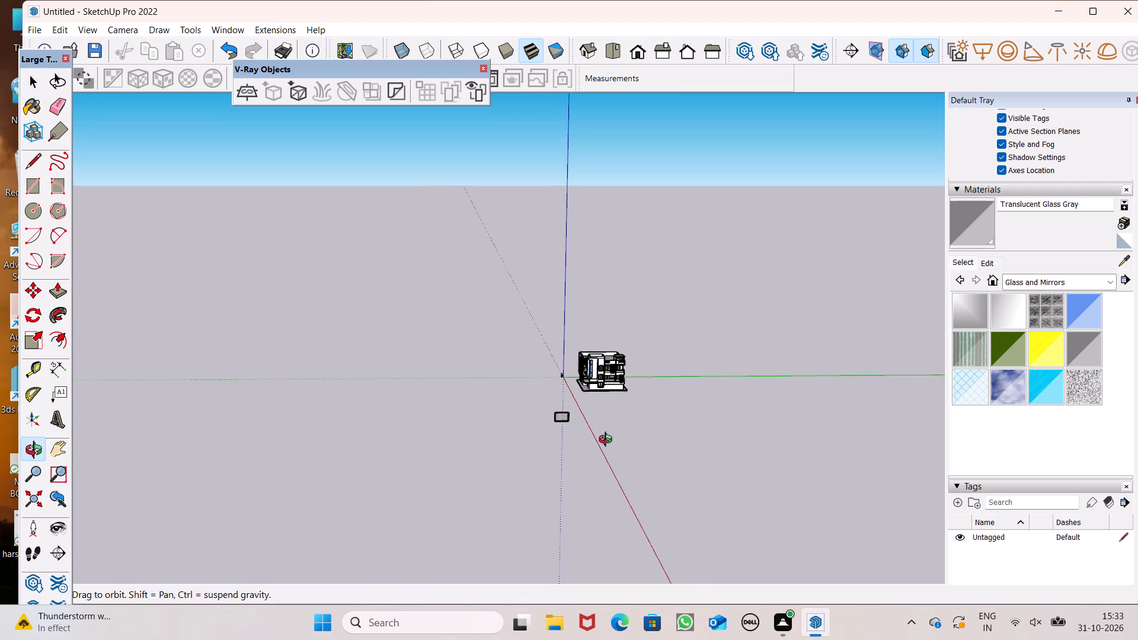
{"action": "middle_click_drag", "start_coordinate": [608, 441], "coordinate": [496, 488]}
{"action": "scroll", "coordinate": [536, 427], "scroll_direction": "up", "scroll_amount": 8}
{"action": "left_click", "coordinate": [573, 417]}
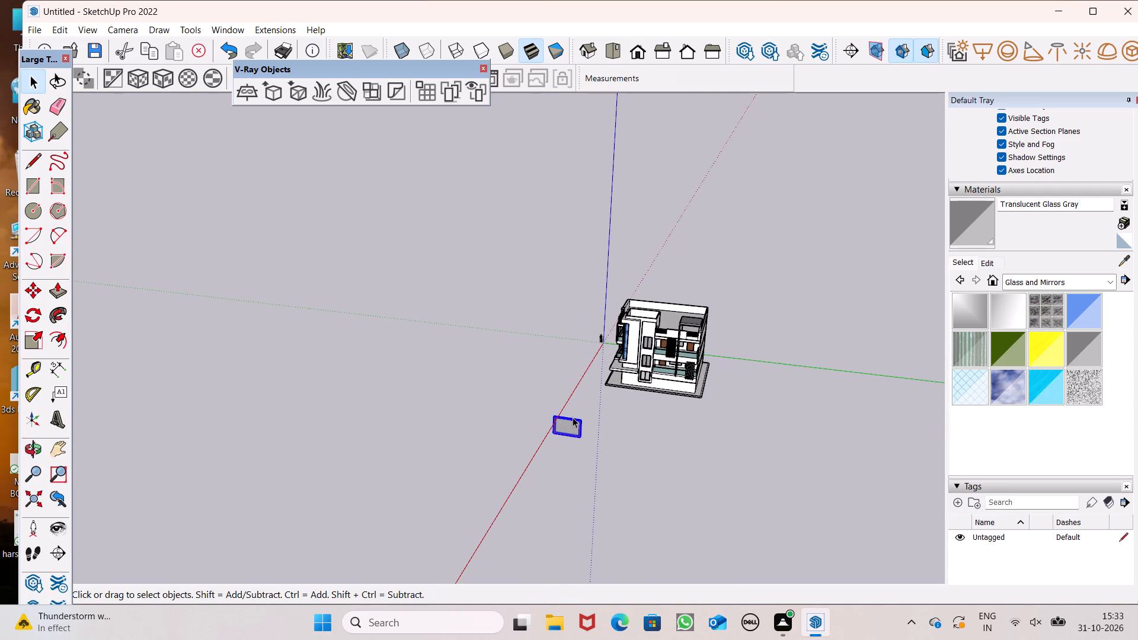
{"action": "key", "text": "m"}
{"action": "key", "text": "Return"}
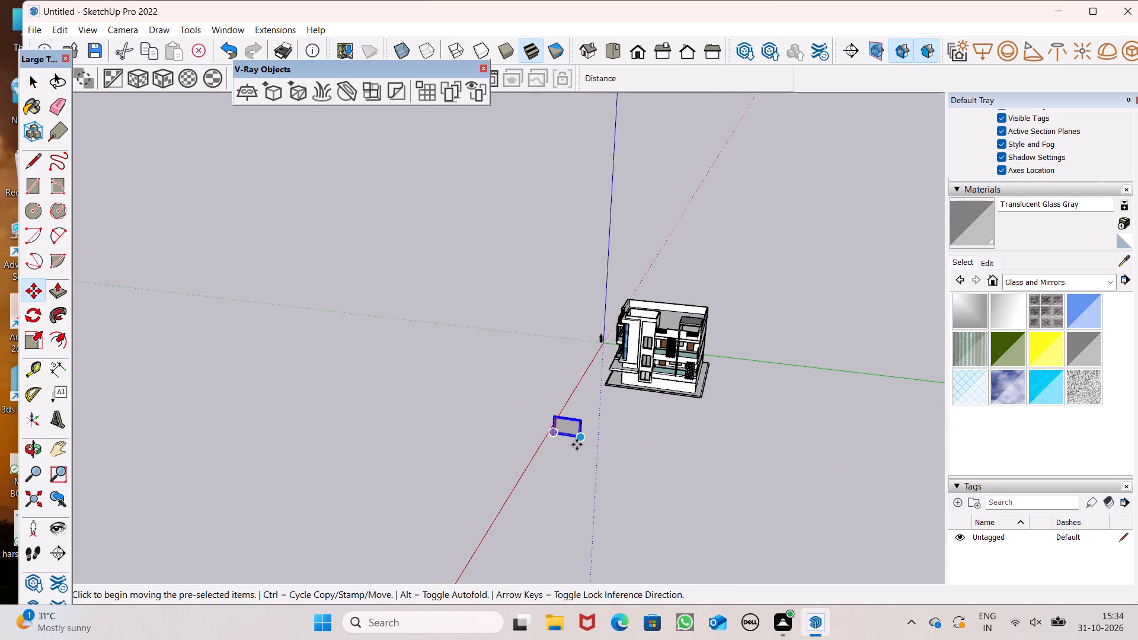
{"action": "left_click_drag", "start_coordinate": [578, 443], "coordinate": [679, 407]}
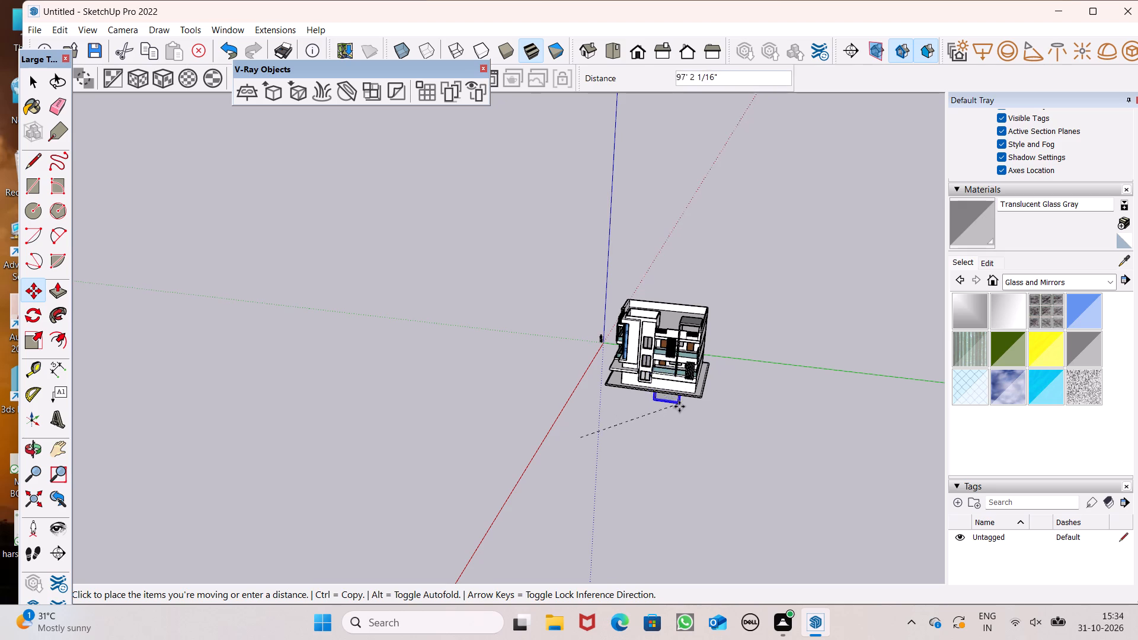
{"action": "left_click_drag", "start_coordinate": [679, 407], "coordinate": [677, 418]}
Scale the window group down uniformly again from its upper corner to suit the balcony opening, and deselect it.
{"action": "scroll", "coordinate": [683, 395], "scroll_direction": "up", "scroll_amount": 9}
{"action": "middle_click_drag", "start_coordinate": [688, 418], "coordinate": [724, 332]}
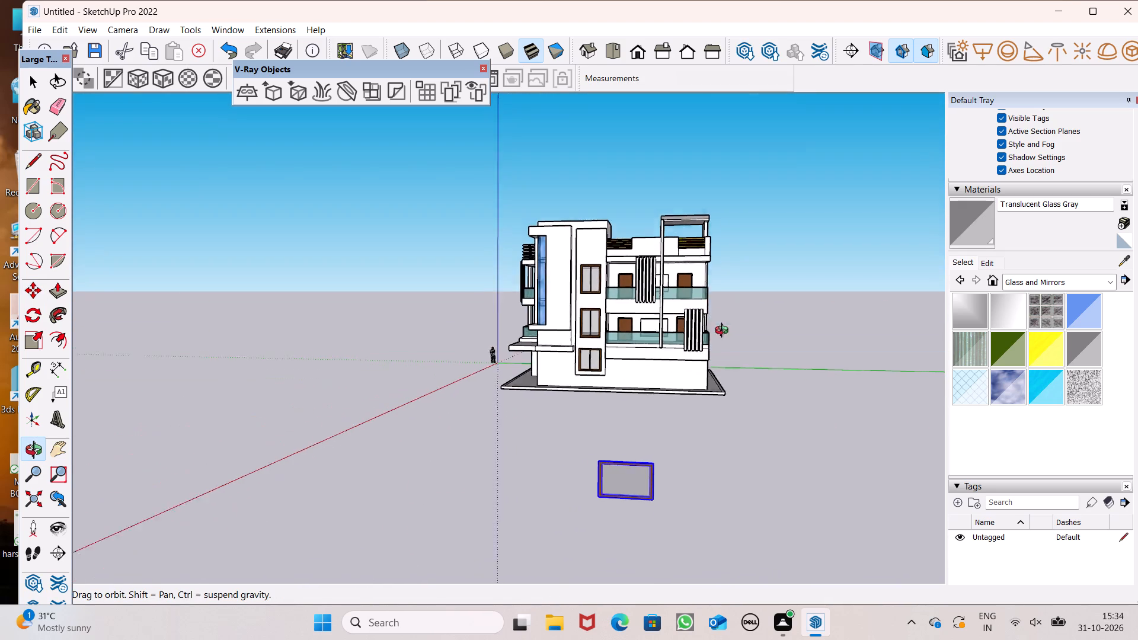
{"action": "middle_click_drag", "start_coordinate": [724, 332], "coordinate": [720, 338]}
{"action": "scroll", "coordinate": [720, 338], "scroll_direction": "up", "scroll_amount": 1}
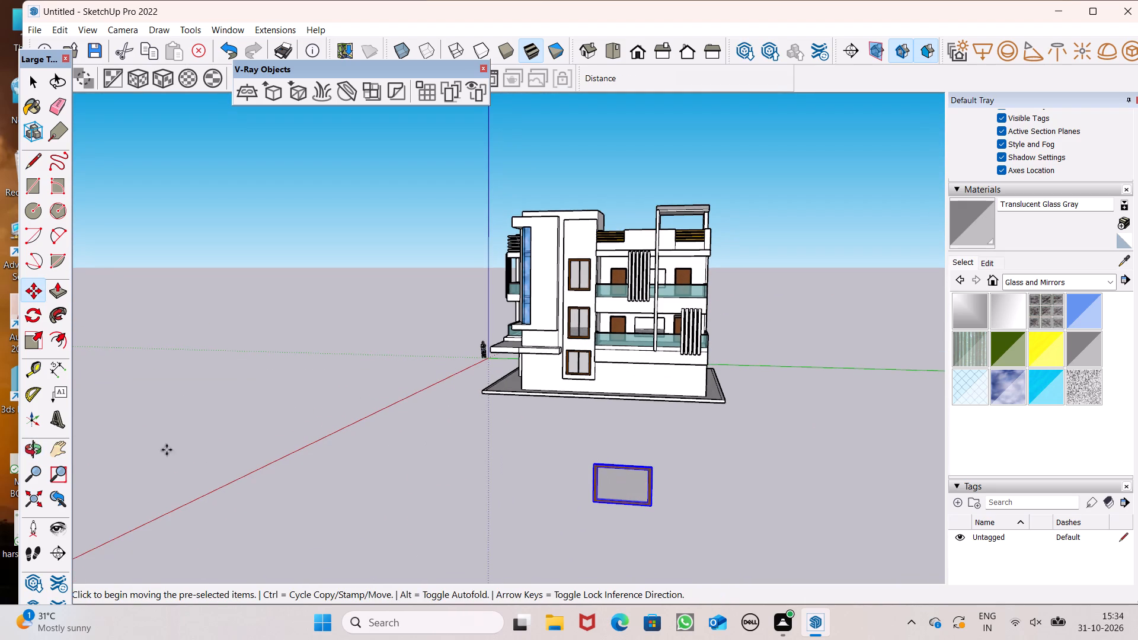
{"action": "key", "text": "space"}
{"action": "left_click", "coordinate": [33, 347]}
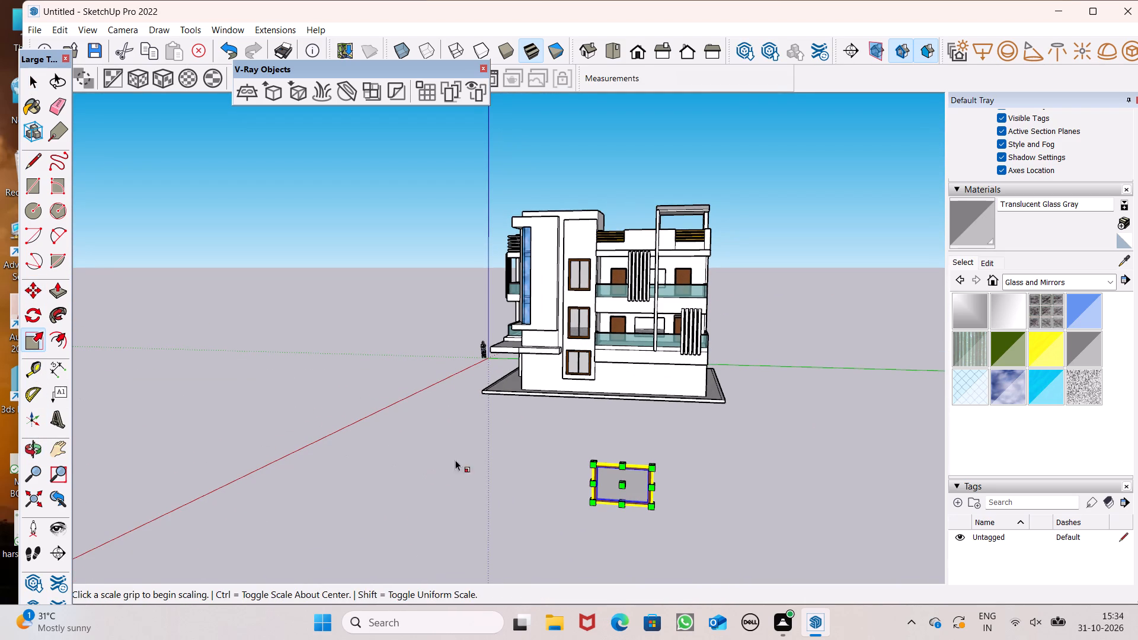
{"action": "left_click_drag", "start_coordinate": [596, 466], "coordinate": [622, 493]}
{"action": "key", "text": "space"}
{"action": "left_click", "coordinate": [577, 472]}
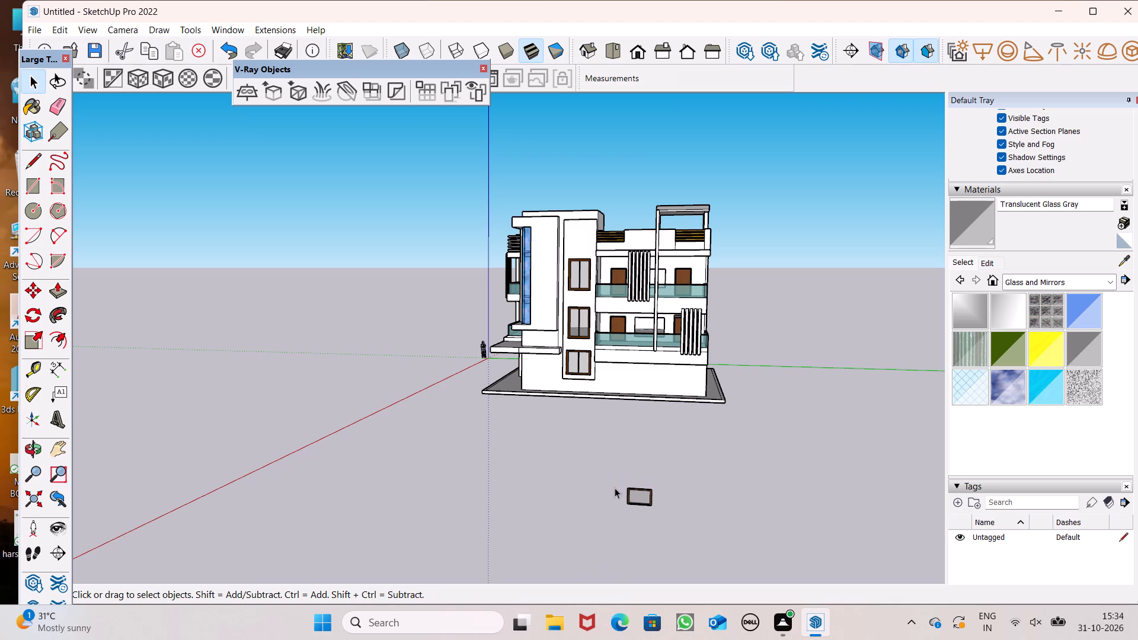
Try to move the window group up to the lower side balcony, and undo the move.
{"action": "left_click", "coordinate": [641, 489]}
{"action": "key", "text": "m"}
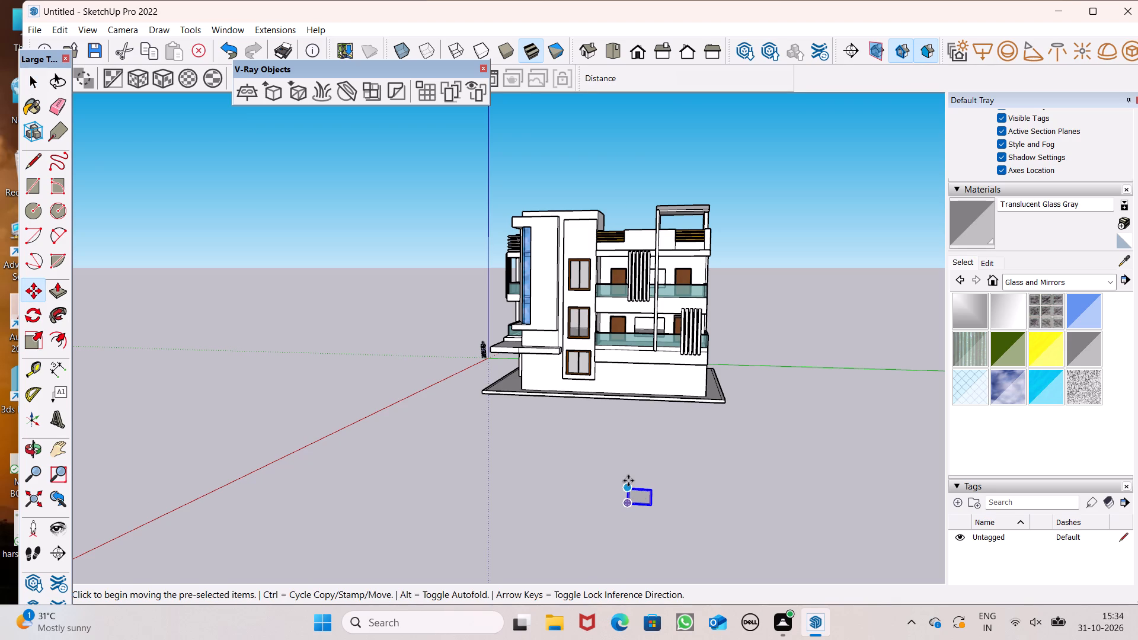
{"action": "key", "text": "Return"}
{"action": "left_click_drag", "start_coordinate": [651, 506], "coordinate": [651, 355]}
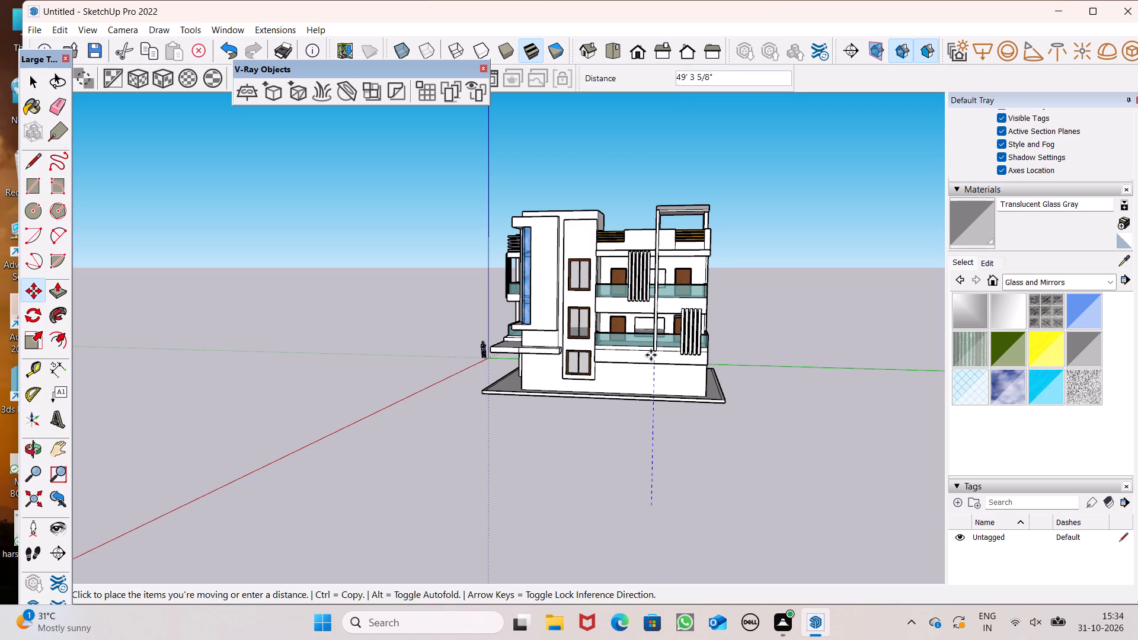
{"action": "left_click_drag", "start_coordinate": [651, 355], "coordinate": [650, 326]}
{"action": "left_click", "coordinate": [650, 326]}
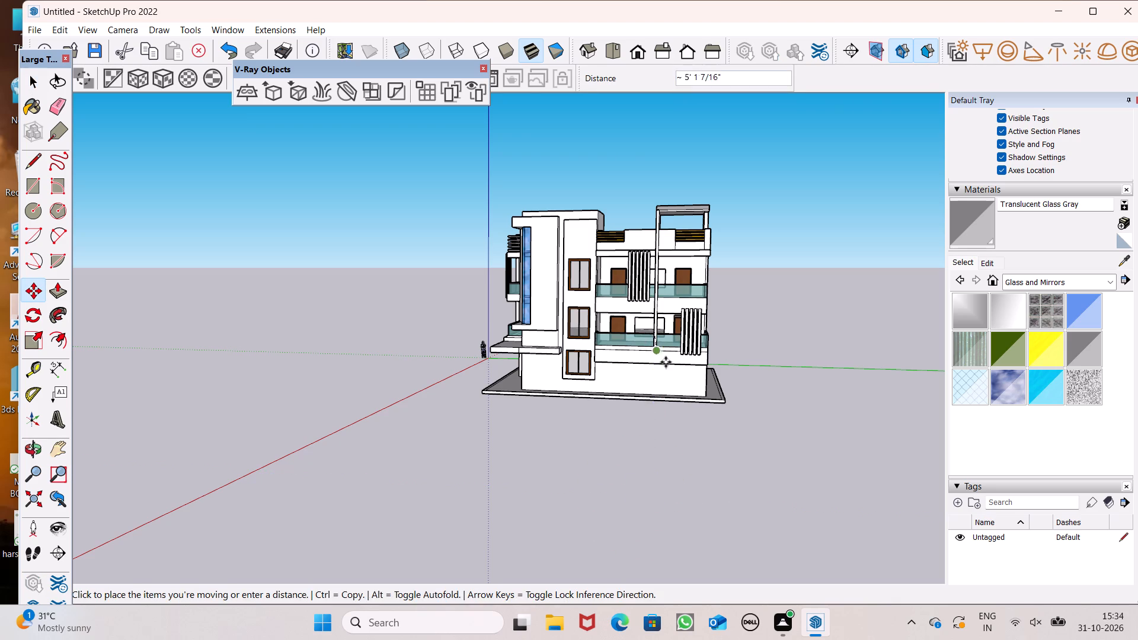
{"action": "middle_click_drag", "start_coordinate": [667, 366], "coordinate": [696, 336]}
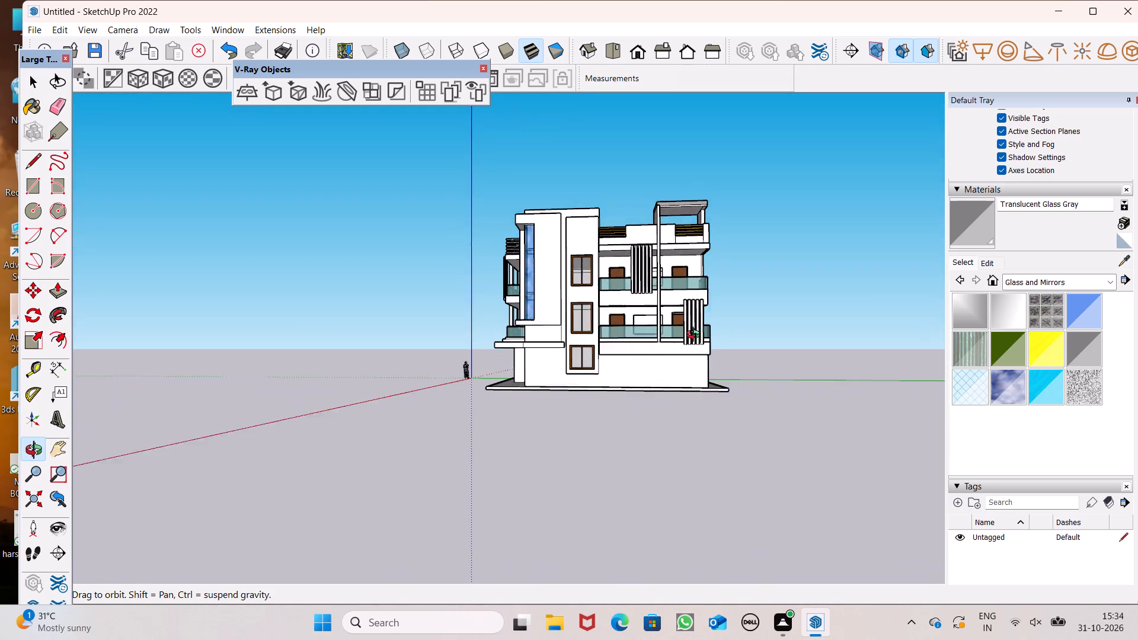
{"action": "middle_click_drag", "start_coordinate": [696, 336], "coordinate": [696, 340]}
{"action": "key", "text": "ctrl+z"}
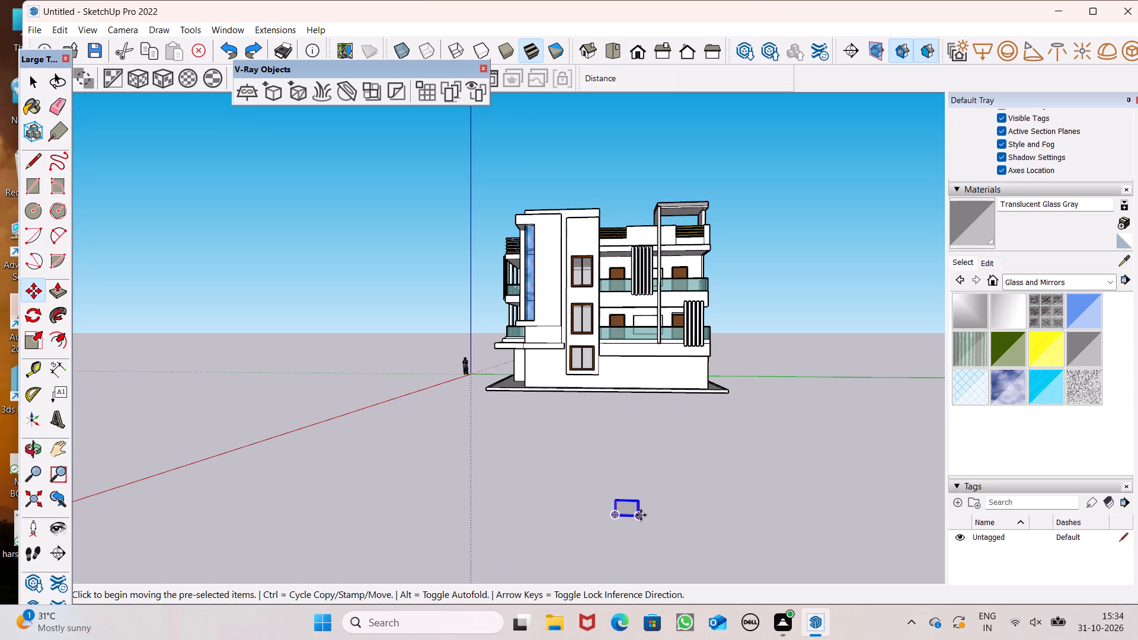
Move the window group up about 64' to the front of the lower side balcony.
{"action": "left_click_drag", "start_coordinate": [638, 514], "coordinate": [641, 322]}
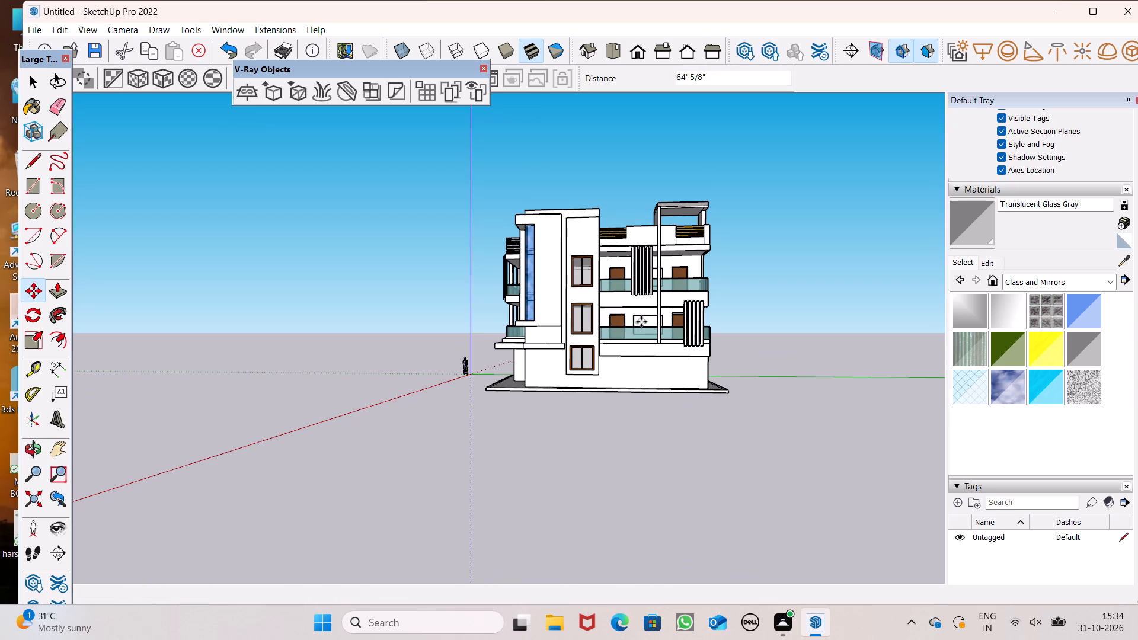
{"action": "left_click", "coordinate": [641, 322]}
{"action": "left_click", "coordinate": [647, 341]}
Move the window group from the balcony railing to the back wall between the two wooden doors.
{"action": "middle_click_drag", "start_coordinate": [661, 359], "coordinate": [624, 536]}
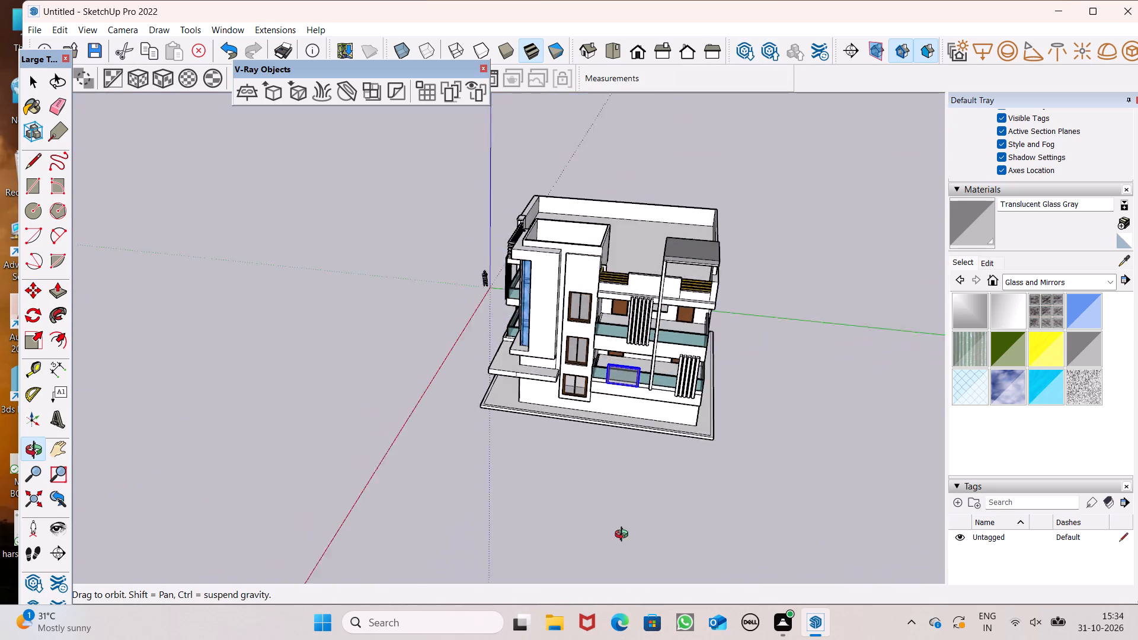
{"action": "middle_click_drag", "start_coordinate": [624, 536], "coordinate": [622, 536]}
{"action": "scroll", "coordinate": [666, 372], "scroll_direction": "up", "scroll_amount": 9}
{"action": "scroll", "coordinate": [641, 420], "scroll_direction": "up", "scroll_amount": 8}
{"action": "middle_click_drag", "start_coordinate": [620, 440], "coordinate": [644, 382]}
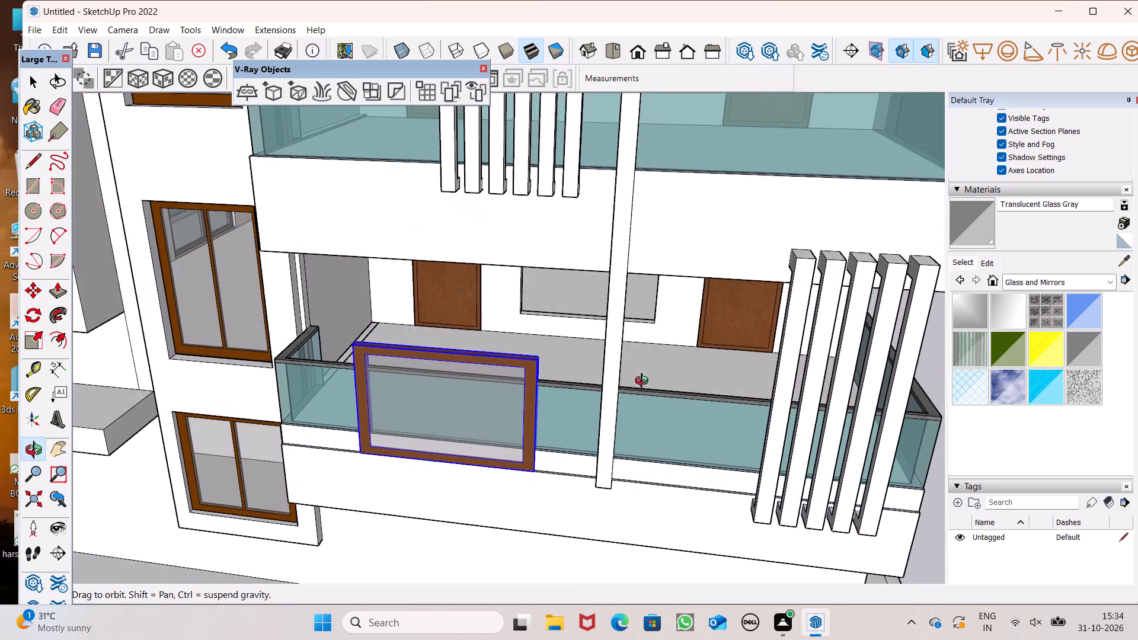
{"action": "middle_click_drag", "start_coordinate": [644, 382], "coordinate": [664, 382]}
{"action": "left_click_drag", "start_coordinate": [545, 471], "coordinate": [615, 331]}
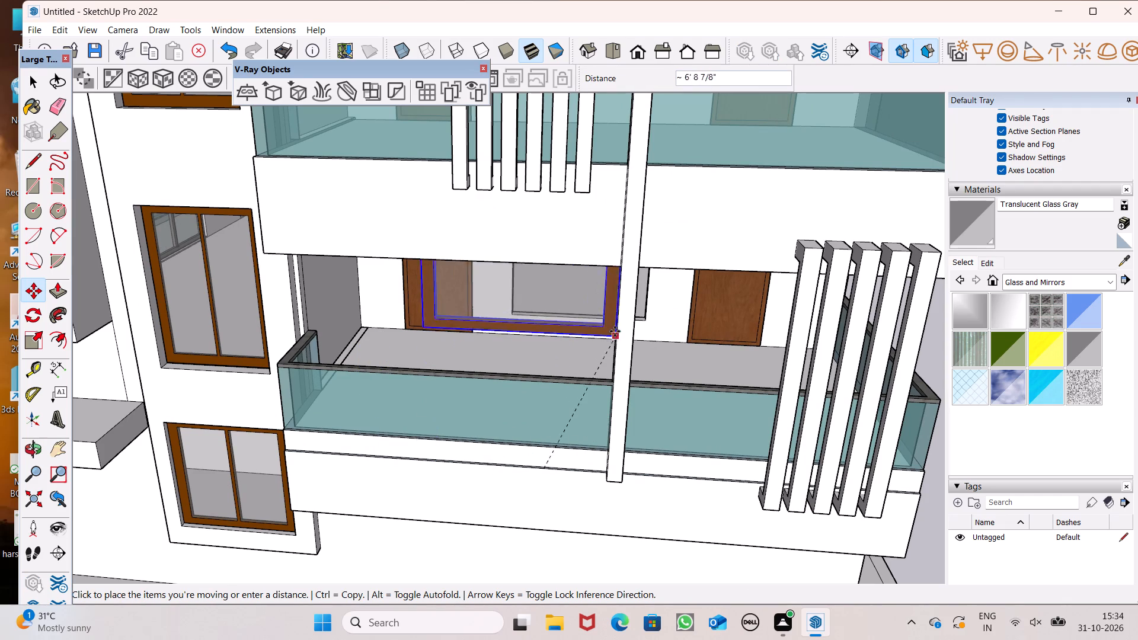
{"action": "left_click_drag", "start_coordinate": [615, 331], "coordinate": [596, 341]}
Move the window group by its lower corner onto the lower corner of the empty opening between the two doors.
{"action": "scroll", "coordinate": [658, 356], "scroll_direction": "up", "scroll_amount": 1}
{"action": "middle_click_drag", "start_coordinate": [658, 356], "coordinate": [546, 345]}
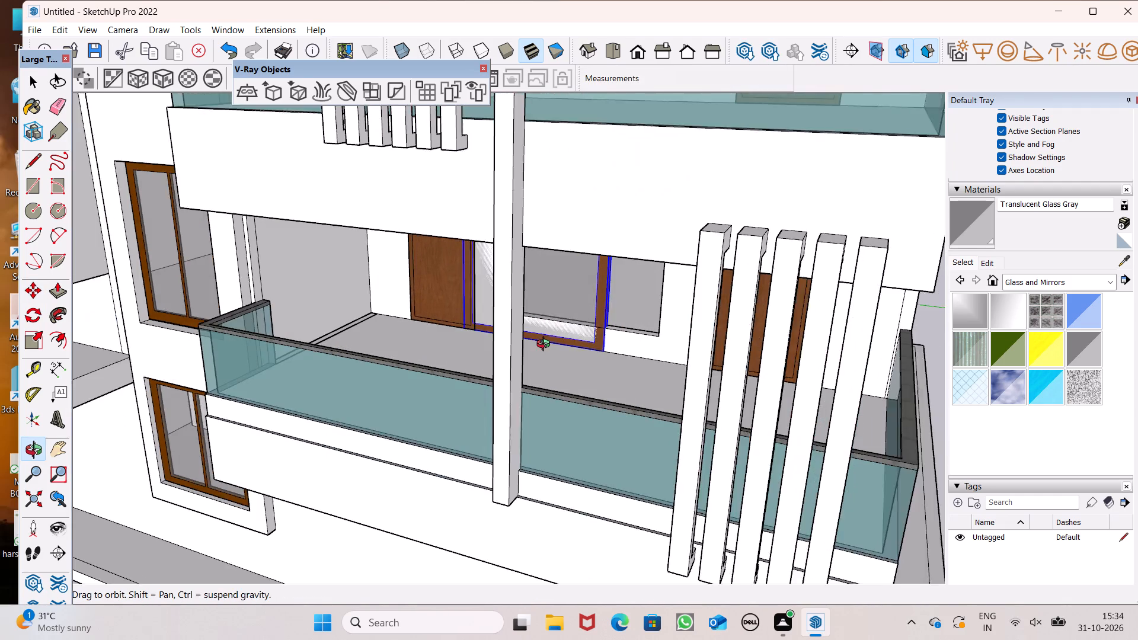
{"action": "middle_click_drag", "start_coordinate": [546, 345], "coordinate": [545, 347]}
{"action": "scroll", "coordinate": [579, 341], "scroll_direction": "up", "scroll_amount": 8}
{"action": "left_click_drag", "start_coordinate": [635, 373], "coordinate": [640, 373]}
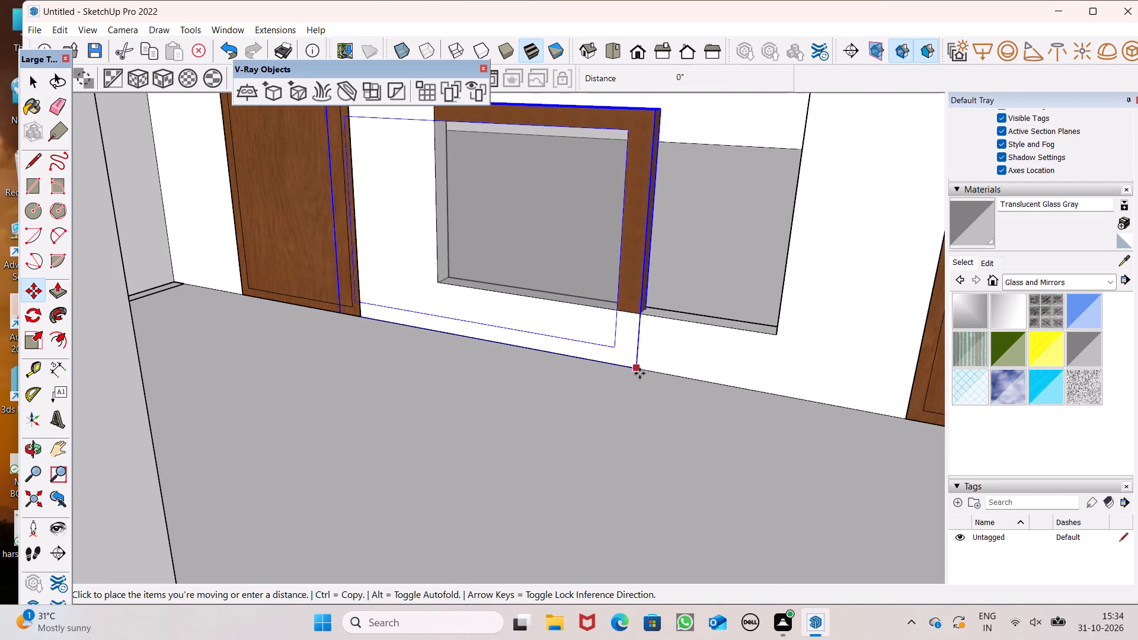
{"action": "left_click_drag", "start_coordinate": [640, 373], "coordinate": [771, 335]}
Scale the window down from its upper corner so it sits smaller within the lower balcony's opening.
{"action": "scroll", "coordinate": [747, 368], "scroll_direction": "down", "scroll_amount": 4}
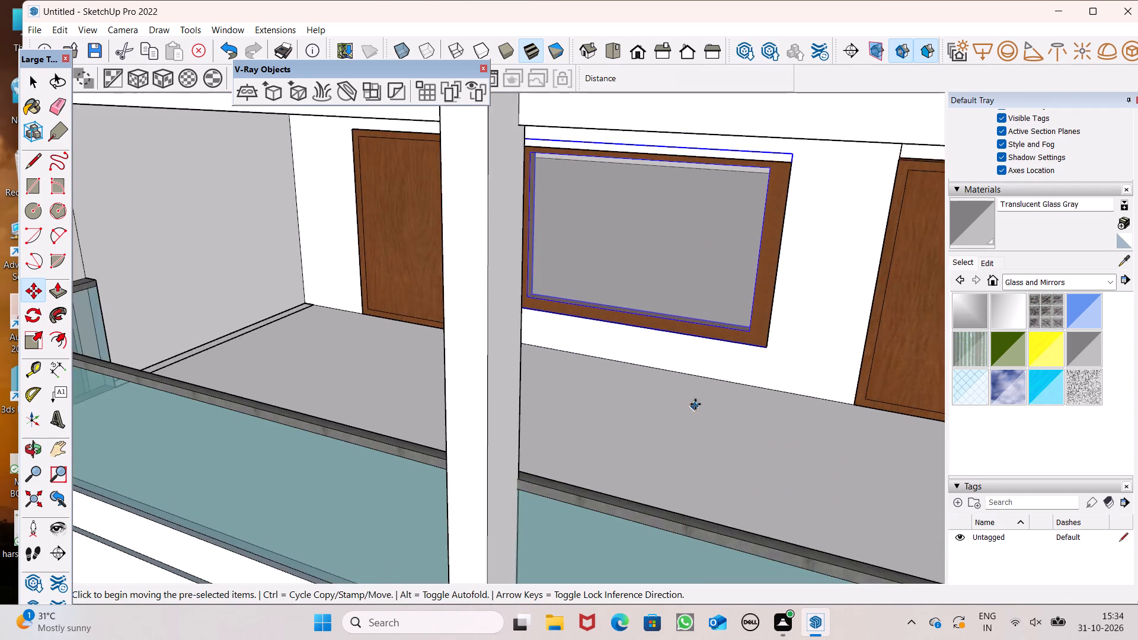
{"action": "middle_click_drag", "start_coordinate": [697, 399], "coordinate": [771, 376]}
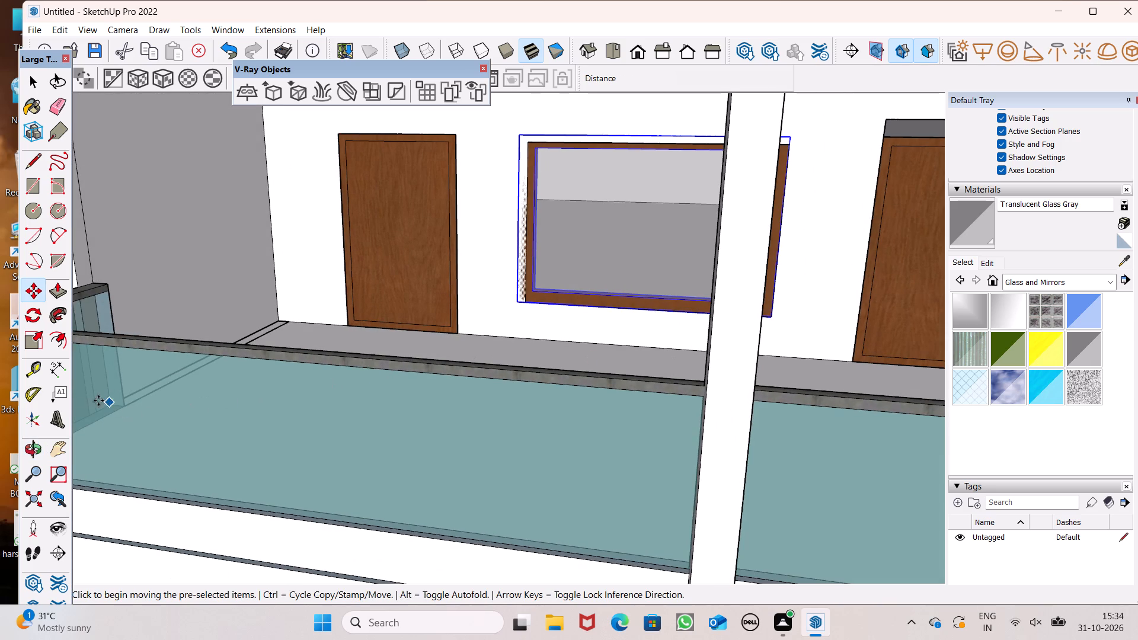
{"action": "left_click", "coordinate": [30, 343]}
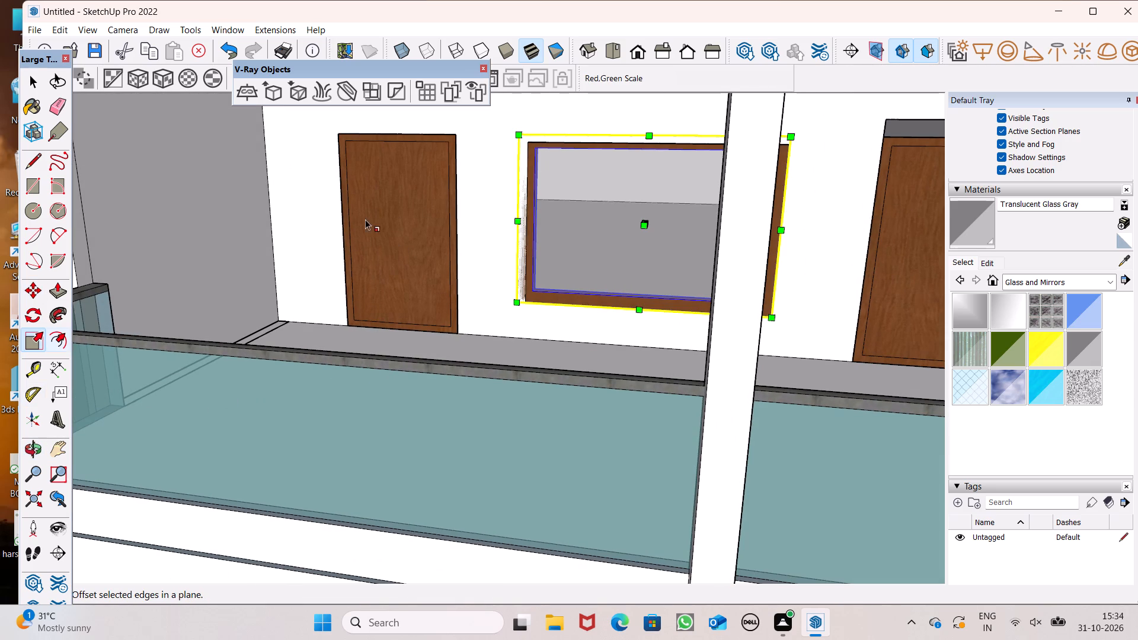
{"action": "scroll", "coordinate": [592, 257], "scroll_direction": "down", "scroll_amount": 4}
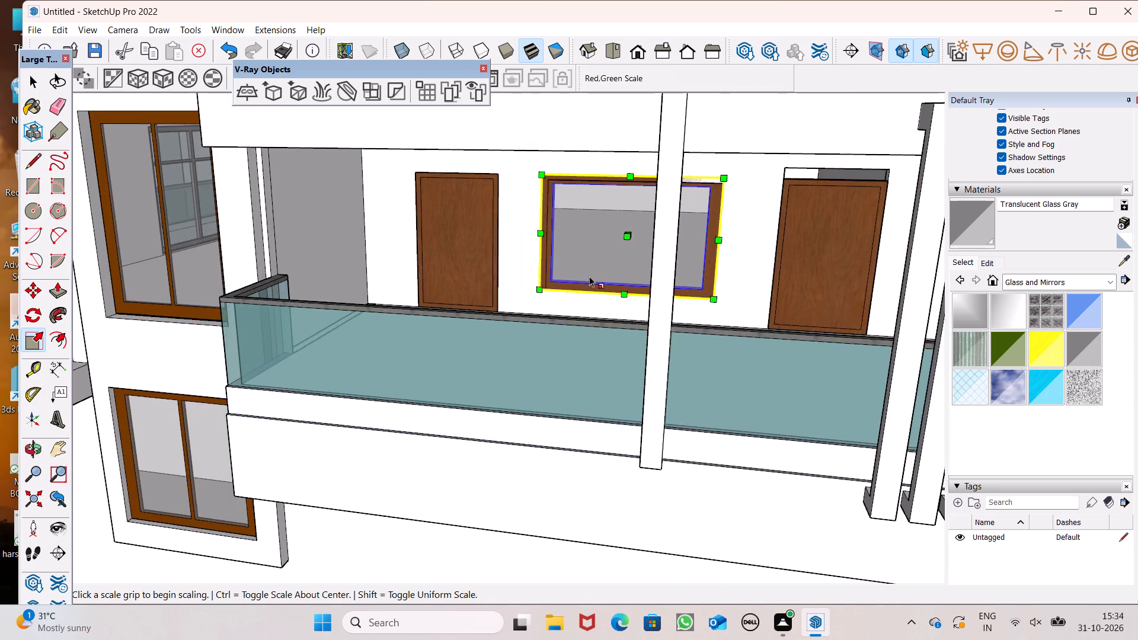
{"action": "middle_click_drag", "start_coordinate": [581, 302], "coordinate": [616, 259]}
{"action": "scroll", "coordinate": [604, 84], "scroll_direction": "up", "scroll_amount": 7}
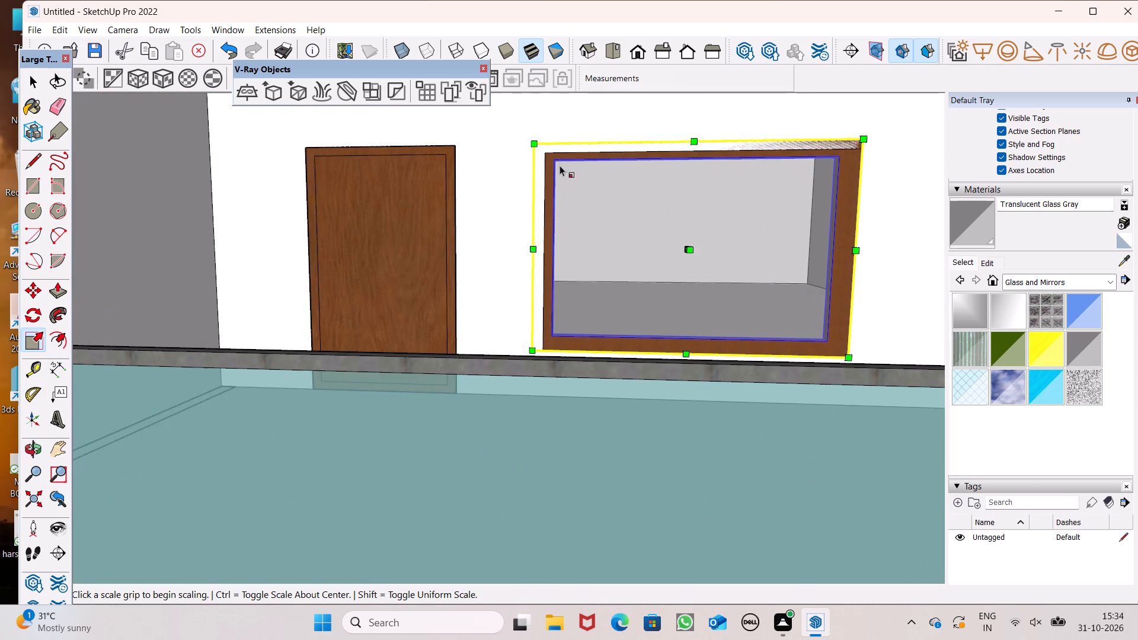
{"action": "scroll", "coordinate": [571, 227], "scroll_direction": "down", "scroll_amount": 5}
{"action": "middle_click_drag", "start_coordinate": [571, 234], "coordinate": [605, 230]}
{"action": "scroll", "coordinate": [606, 190], "scroll_direction": "up", "scroll_amount": 4}
{"action": "scroll", "coordinate": [504, 175], "scroll_direction": "down", "scroll_amount": 3}
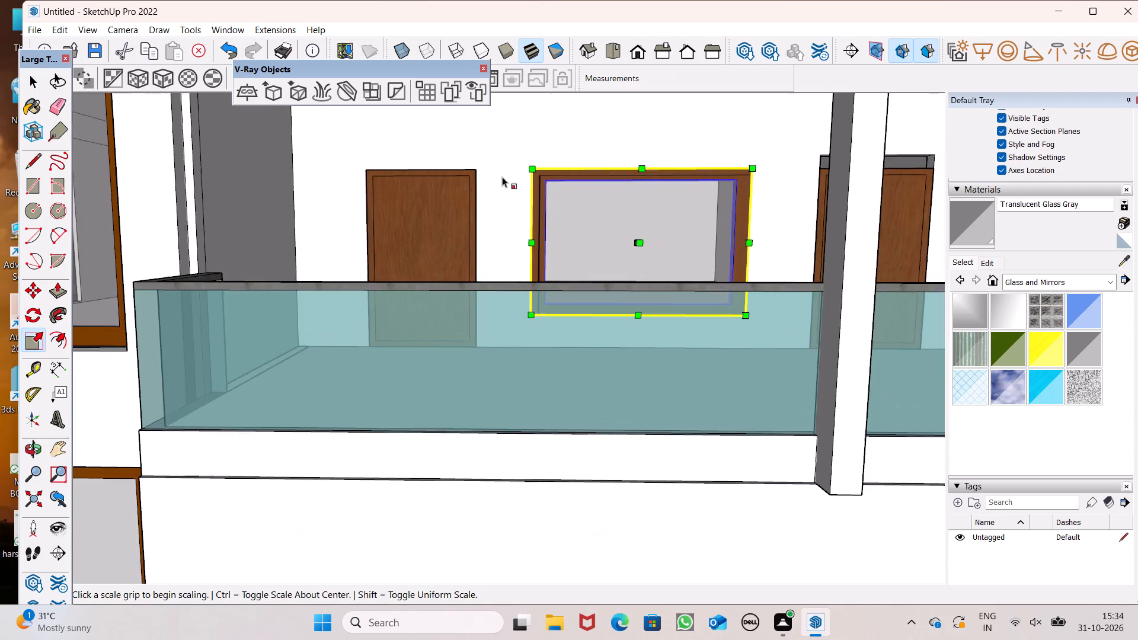
{"action": "middle_click_drag", "start_coordinate": [509, 215], "coordinate": [551, 251]}
{"action": "scroll", "coordinate": [578, 199], "scroll_direction": "up", "scroll_amount": 4}
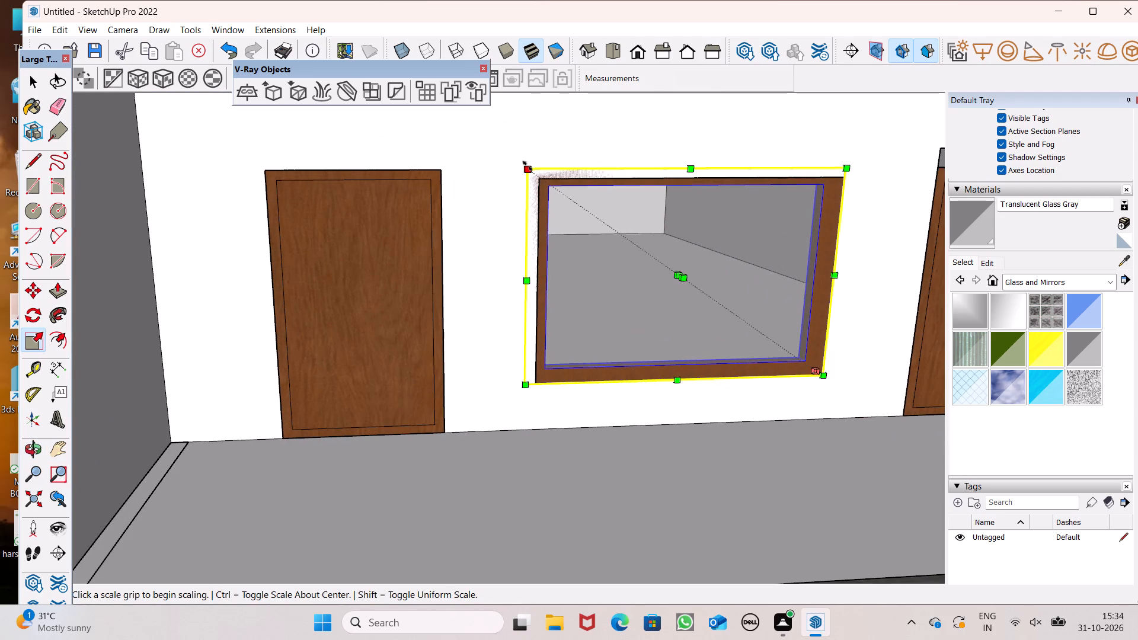
{"action": "left_click_drag", "start_coordinate": [529, 167], "coordinate": [567, 200]}
Stretch the window in width, by about 1.11, and in height to meet the side and top edges of the lower balcony opening.
{"action": "middle_click_drag", "start_coordinate": [553, 278], "coordinate": [592, 283]}
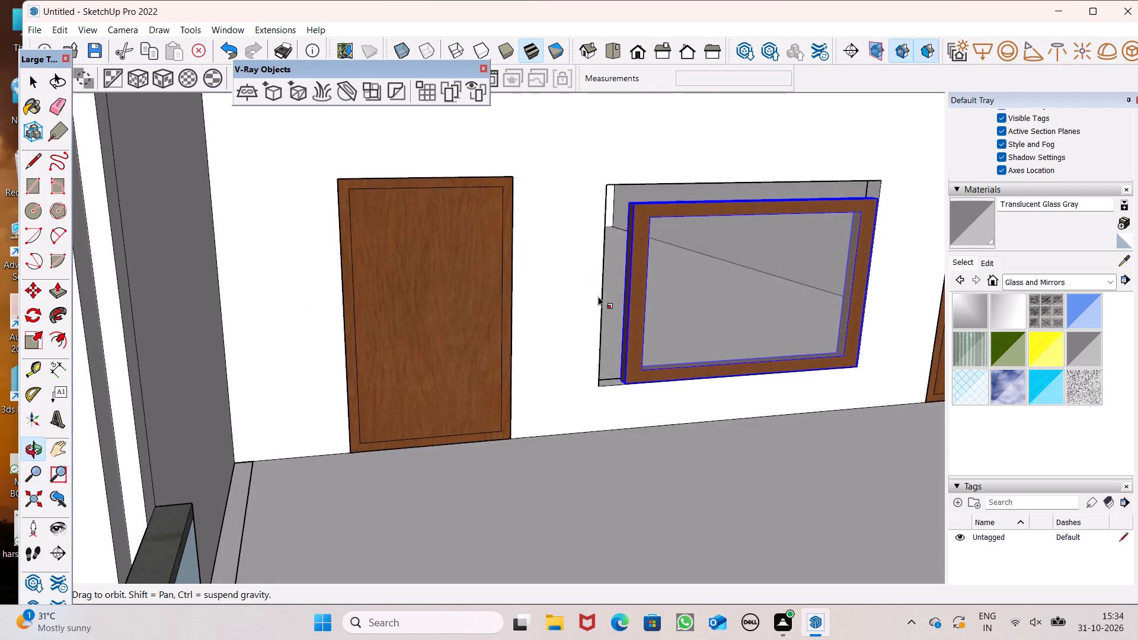
{"action": "scroll", "coordinate": [604, 297], "scroll_direction": "up", "scroll_amount": 4}
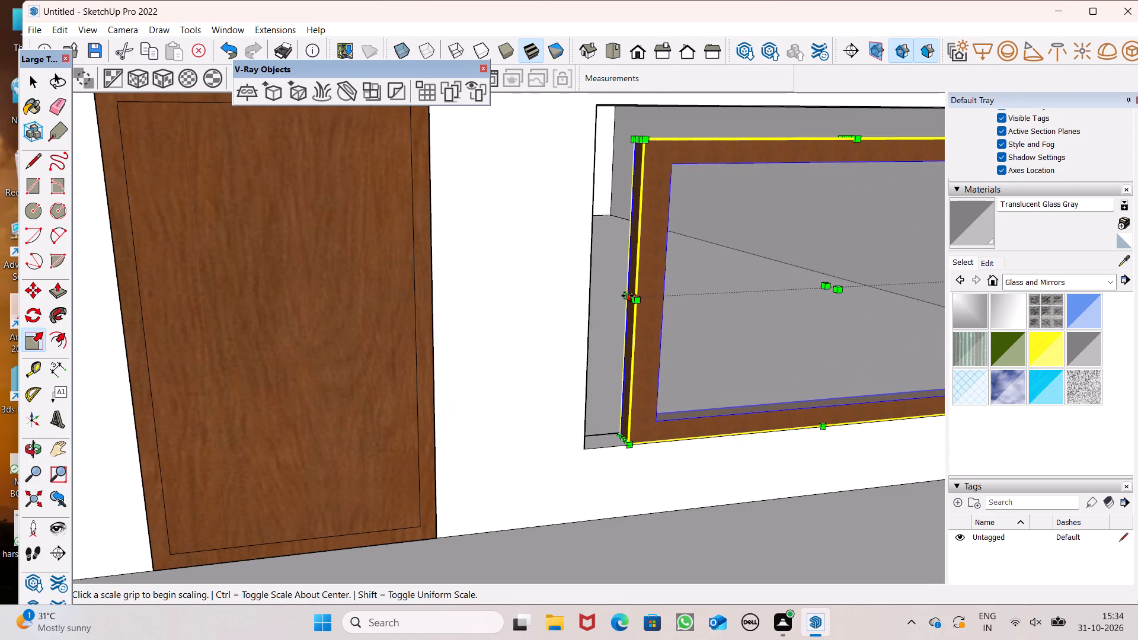
{"action": "left_click_drag", "start_coordinate": [628, 296], "coordinate": [589, 303]}
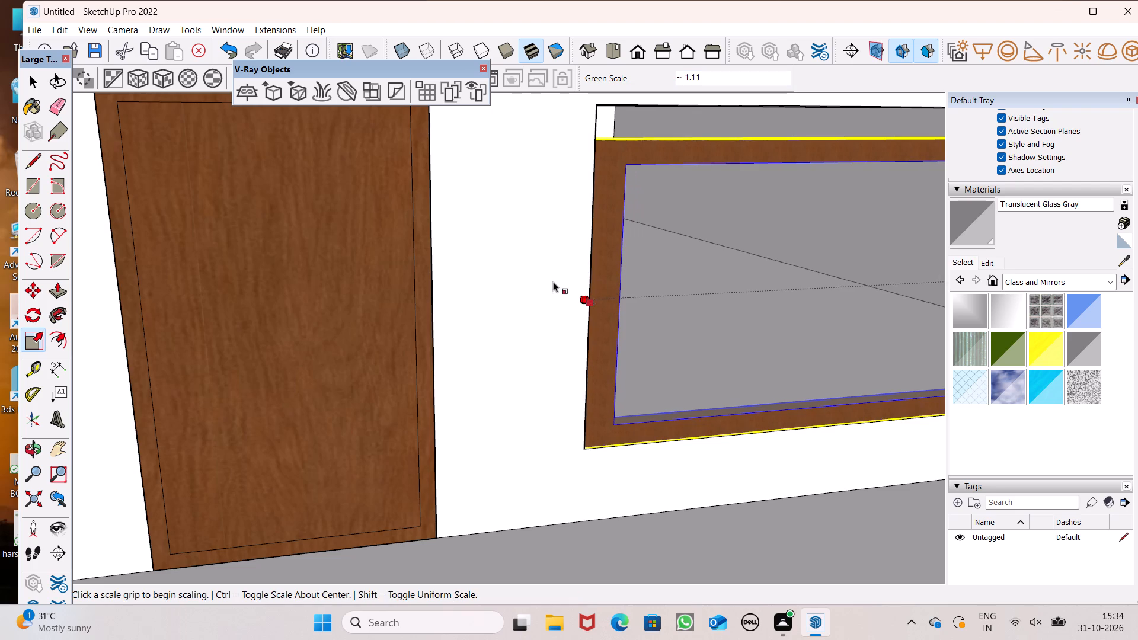
{"action": "scroll", "coordinate": [510, 293], "scroll_direction": "down", "scroll_amount": 7}
{"action": "scroll", "coordinate": [619, 216], "scroll_direction": "up", "scroll_amount": 6}
{"action": "scroll", "coordinate": [666, 198], "scroll_direction": "down", "scroll_amount": 6}
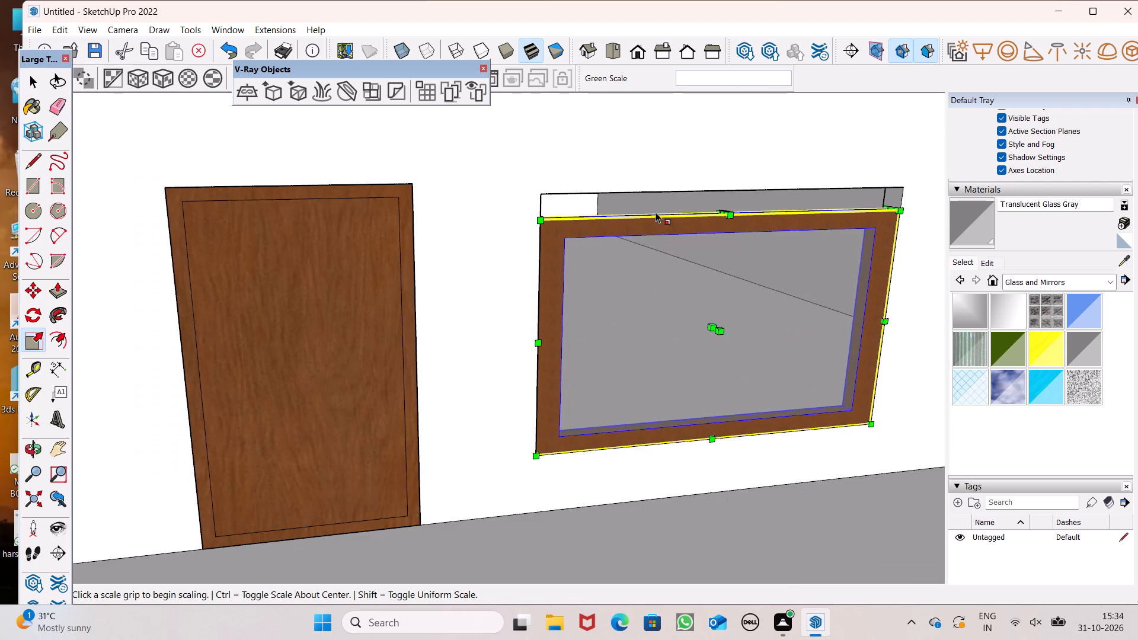
{"action": "scroll", "coordinate": [704, 181], "scroll_direction": "up", "scroll_amount": 7}
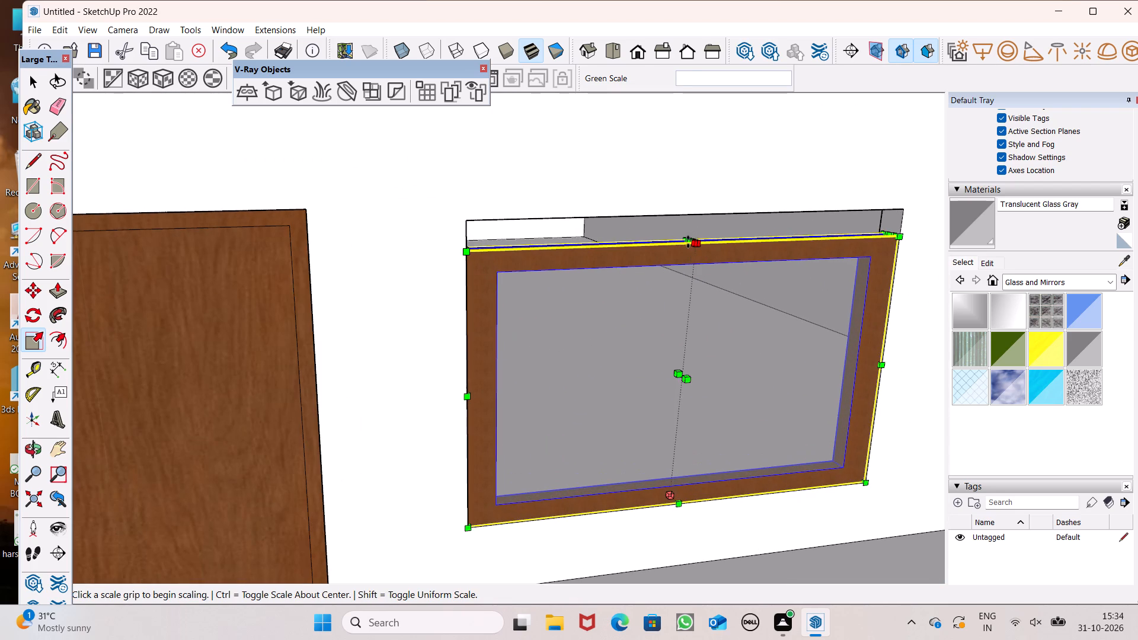
{"action": "left_click_drag", "start_coordinate": [688, 242], "coordinate": [679, 215]}
{"action": "scroll", "coordinate": [561, 200], "scroll_direction": "down", "scroll_amount": 6}
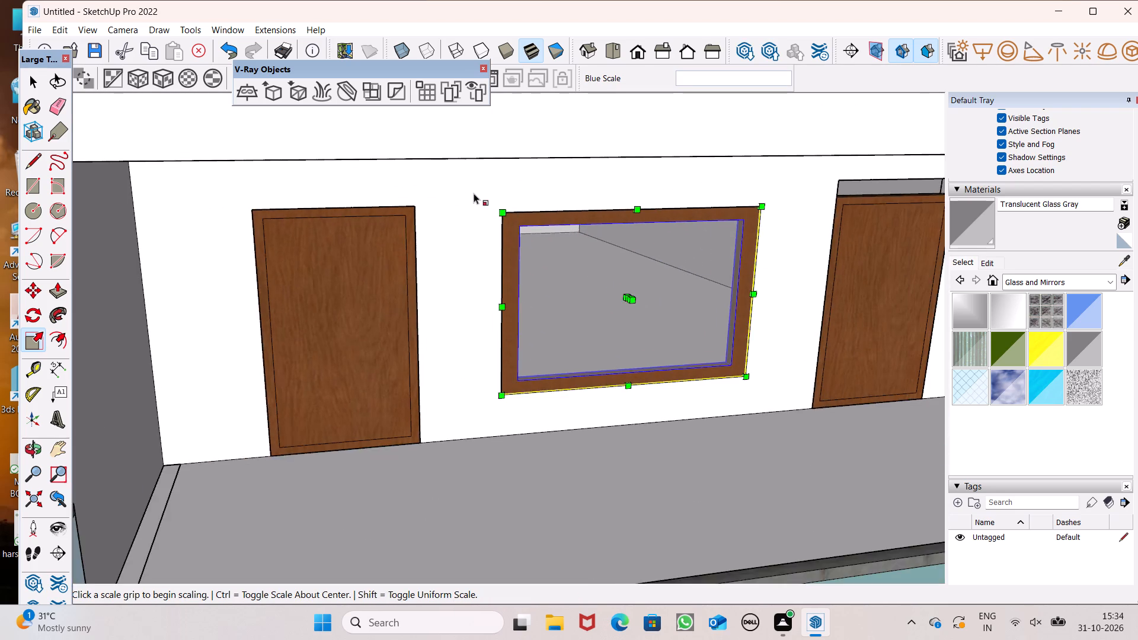
{"action": "scroll", "coordinate": [474, 193], "scroll_direction": "down", "scroll_amount": 8}
{"action": "middle_click_drag", "start_coordinate": [466, 251], "coordinate": [420, 237]}
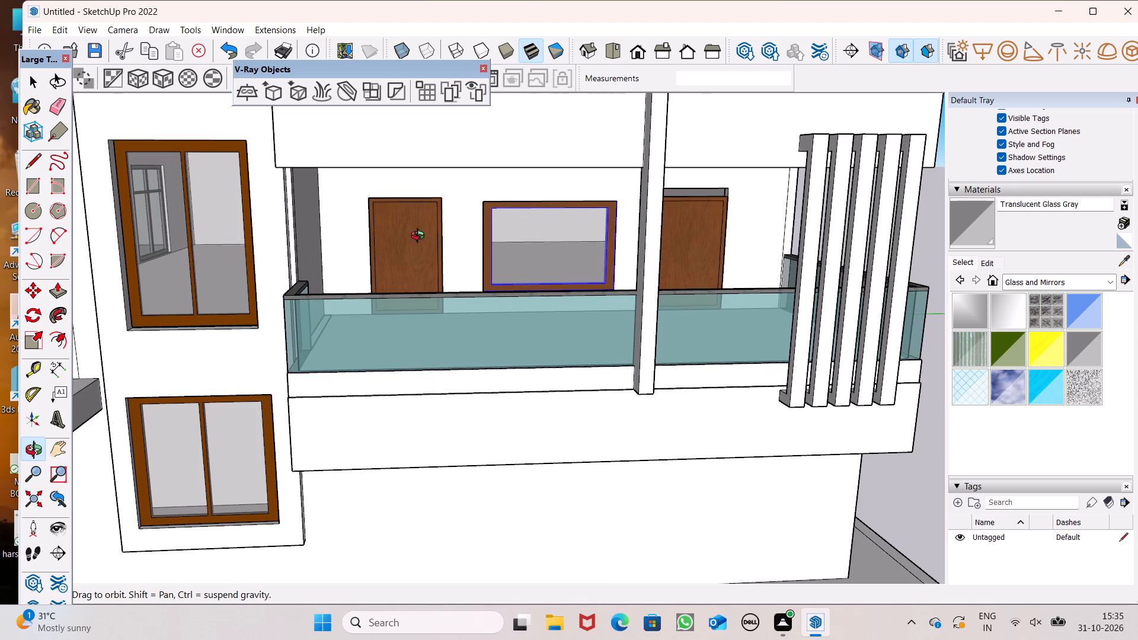
{"action": "middle_click_drag", "start_coordinate": [420, 237], "coordinate": [418, 237]}
{"action": "scroll", "coordinate": [421, 231], "scroll_direction": "down", "scroll_amount": 11}
{"action": "key", "text": "space"}
{"action": "left_click", "coordinate": [597, 256]}
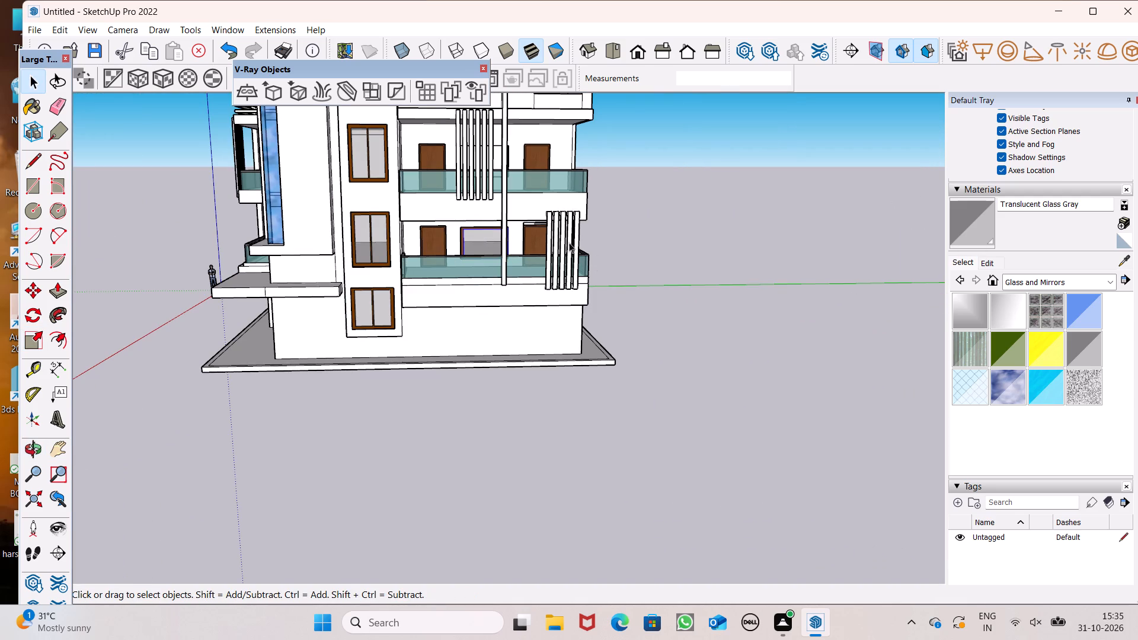
Push the top face of the lower balcony's door opening beside the slats down to the wooden door's top, closing the gap.
{"action": "scroll", "coordinate": [478, 196], "scroll_direction": "up", "scroll_amount": 9}
{"action": "scroll", "coordinate": [480, 176], "scroll_direction": "down", "scroll_amount": 3}
{"action": "middle_click_drag", "start_coordinate": [536, 235], "coordinate": [526, 195]}
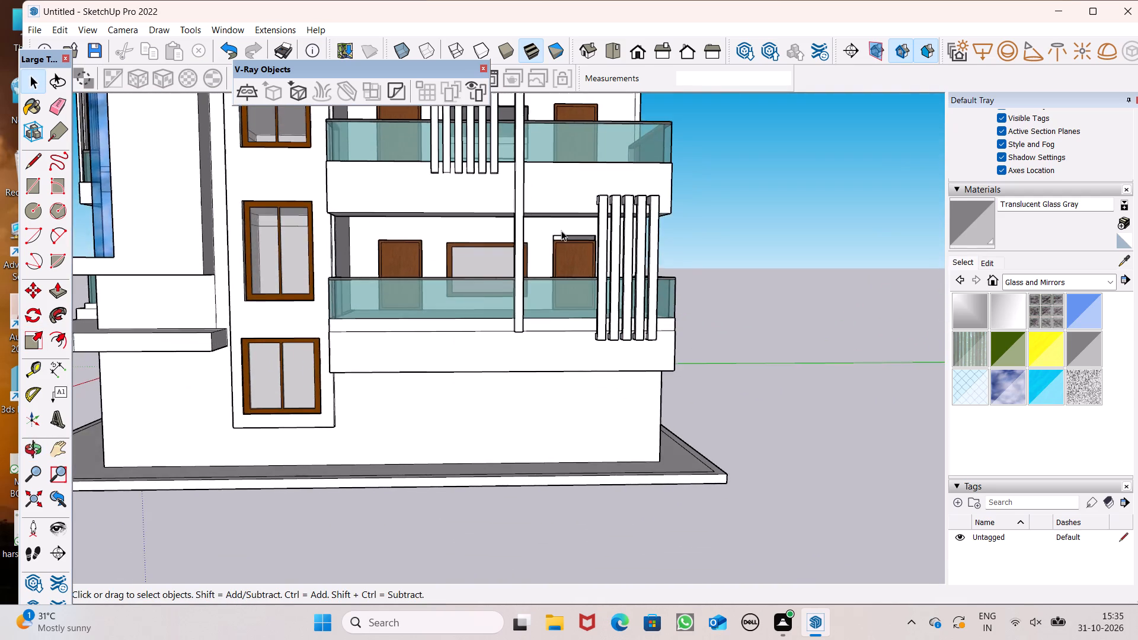
{"action": "scroll", "coordinate": [561, 233], "scroll_direction": "up", "scroll_amount": 6}
{"action": "key", "text": "space"}
{"action": "left_click", "coordinate": [578, 251]}
{"action": "scroll", "coordinate": [573, 231], "scroll_direction": "up", "scroll_amount": 3}
{"action": "scroll", "coordinate": [573, 231], "scroll_direction": "down", "scroll_amount": 2}
{"action": "left_click", "coordinate": [858, 280]}
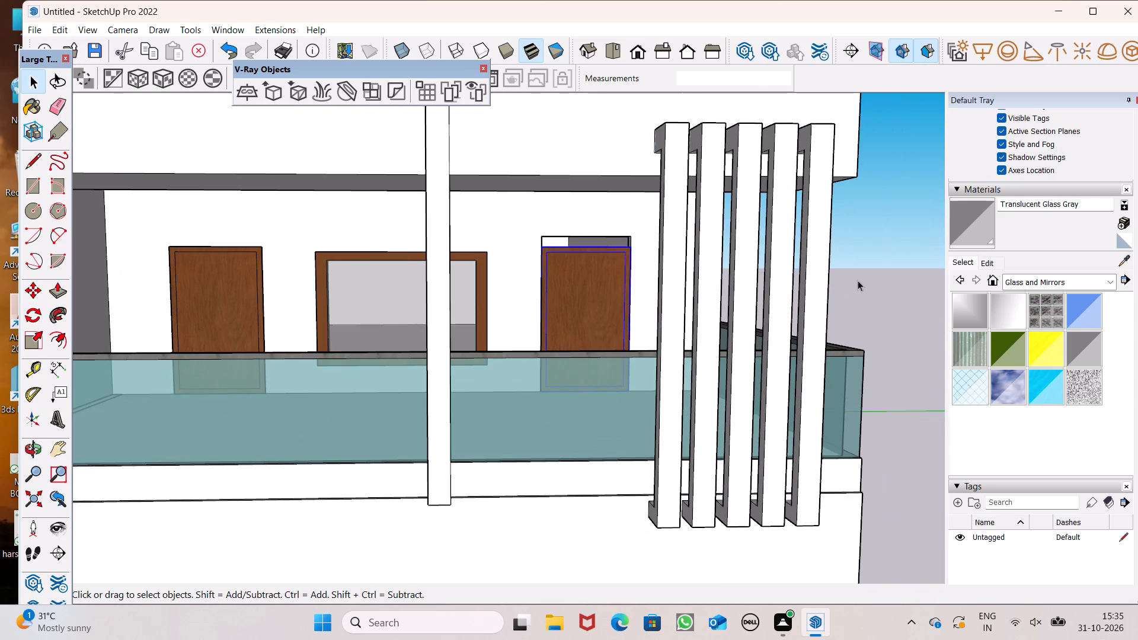
{"action": "scroll", "coordinate": [574, 237], "scroll_direction": "up", "scroll_amount": 6}
{"action": "middle_click_drag", "start_coordinate": [592, 233], "coordinate": [576, 171]}
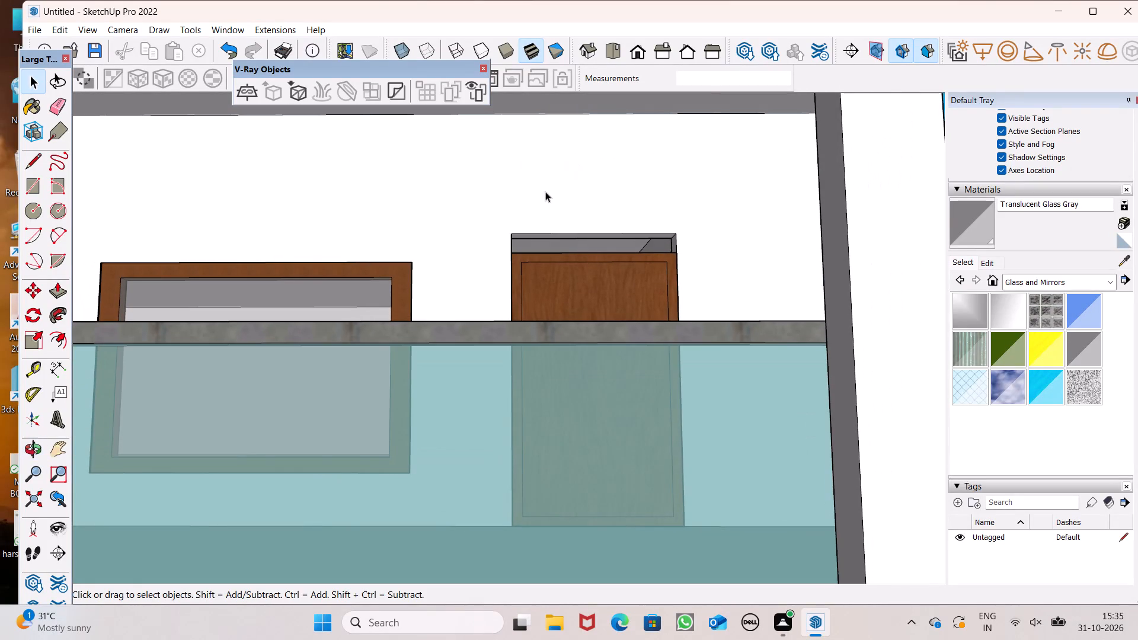
{"action": "left_click", "coordinate": [54, 290]}
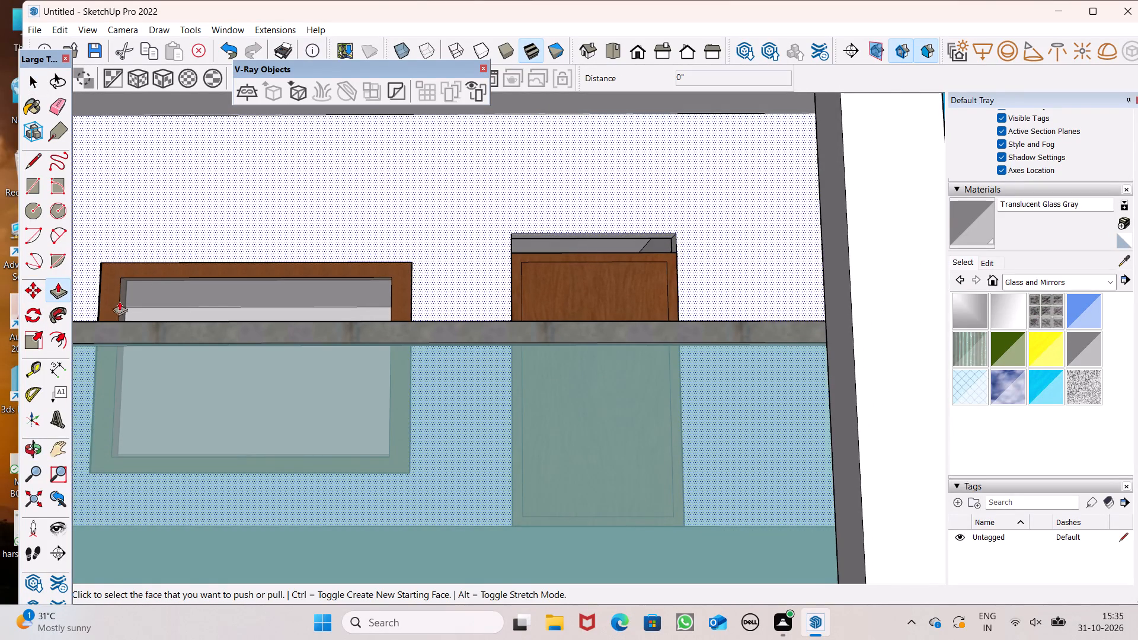
{"action": "scroll", "coordinate": [394, 248], "scroll_direction": "up", "scroll_amount": 3}
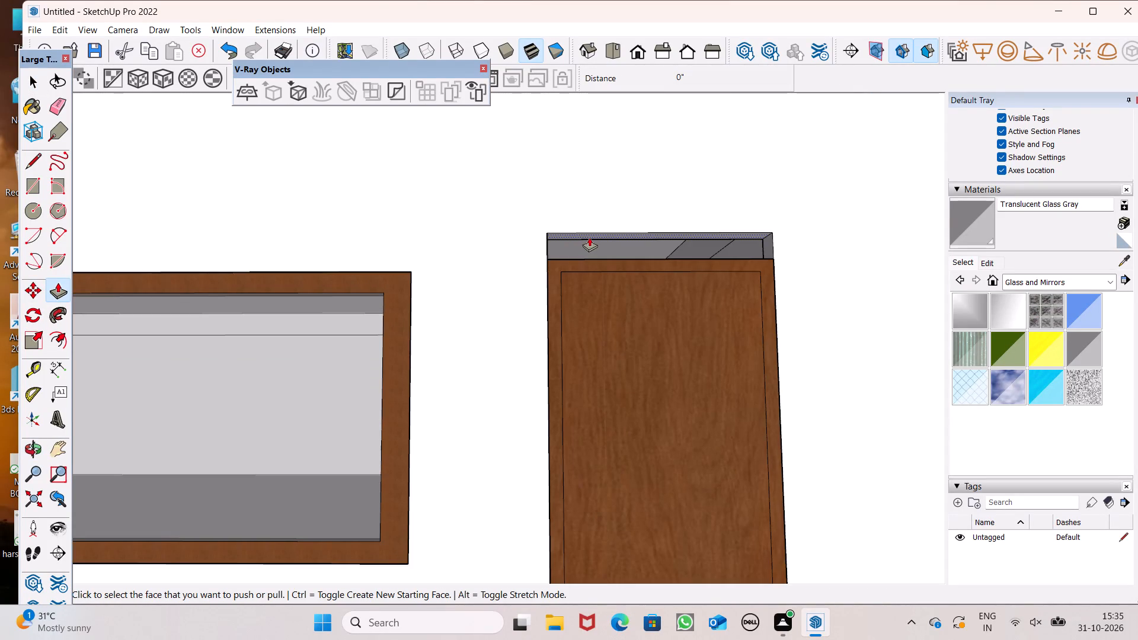
{"action": "left_click_drag", "start_coordinate": [589, 237], "coordinate": [593, 263]}
{"action": "key", "text": "space"}
{"action": "scroll", "coordinate": [582, 228], "scroll_direction": "down", "scroll_amount": 5}
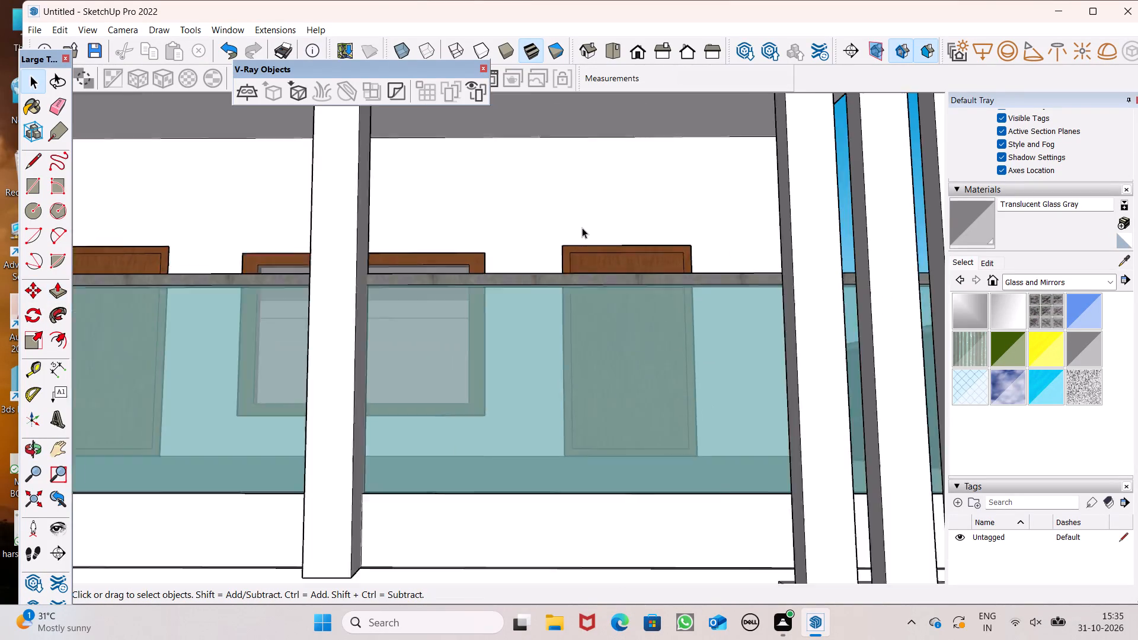
Copy the lower balcony window up to the upper side balcony, placing its lower corner on the empty opening's lower corner.
{"action": "scroll", "coordinate": [582, 228], "scroll_direction": "down", "scroll_amount": 9}
{"action": "middle_click_drag", "start_coordinate": [583, 244], "coordinate": [590, 350]}
{"action": "scroll", "coordinate": [587, 344], "scroll_direction": "up", "scroll_amount": 1}
{"action": "scroll", "coordinate": [535, 220], "scroll_direction": "down", "scroll_amount": 8}
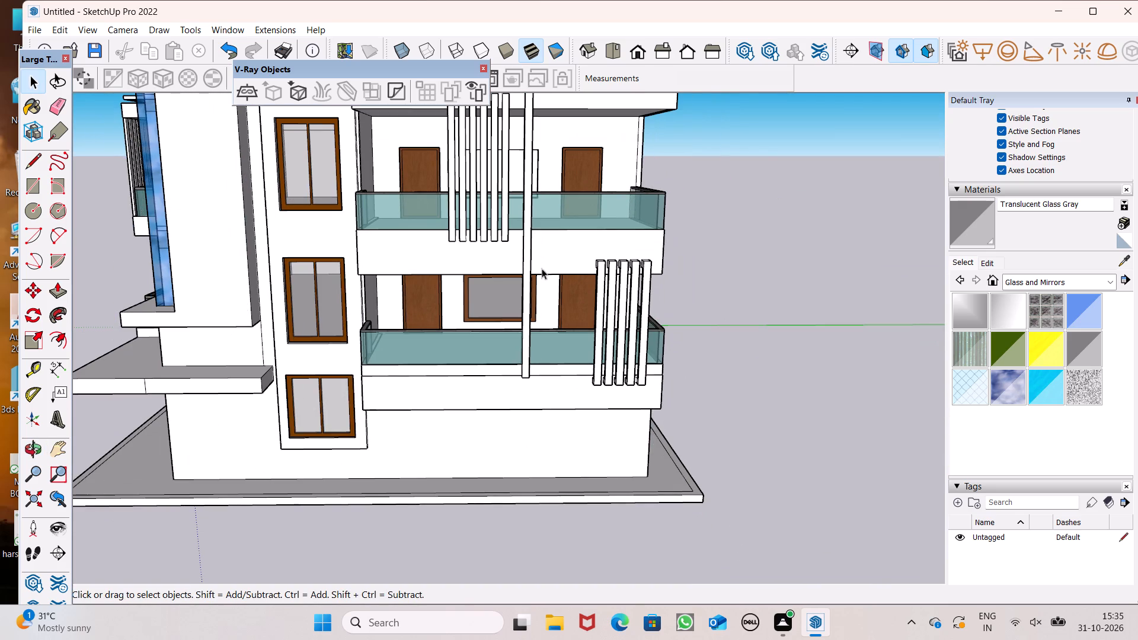
{"action": "left_click", "coordinate": [504, 292]}
{"action": "middle_click_drag", "start_coordinate": [560, 290], "coordinate": [511, 315]}
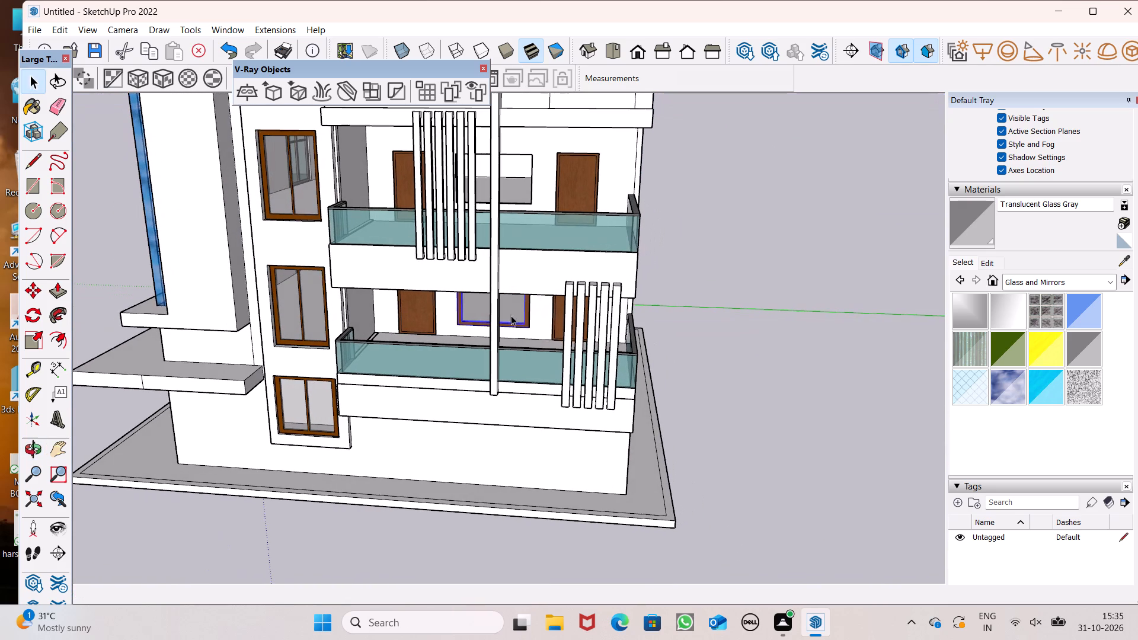
{"action": "key", "text": "m"}
{"action": "key", "text": "Return"}
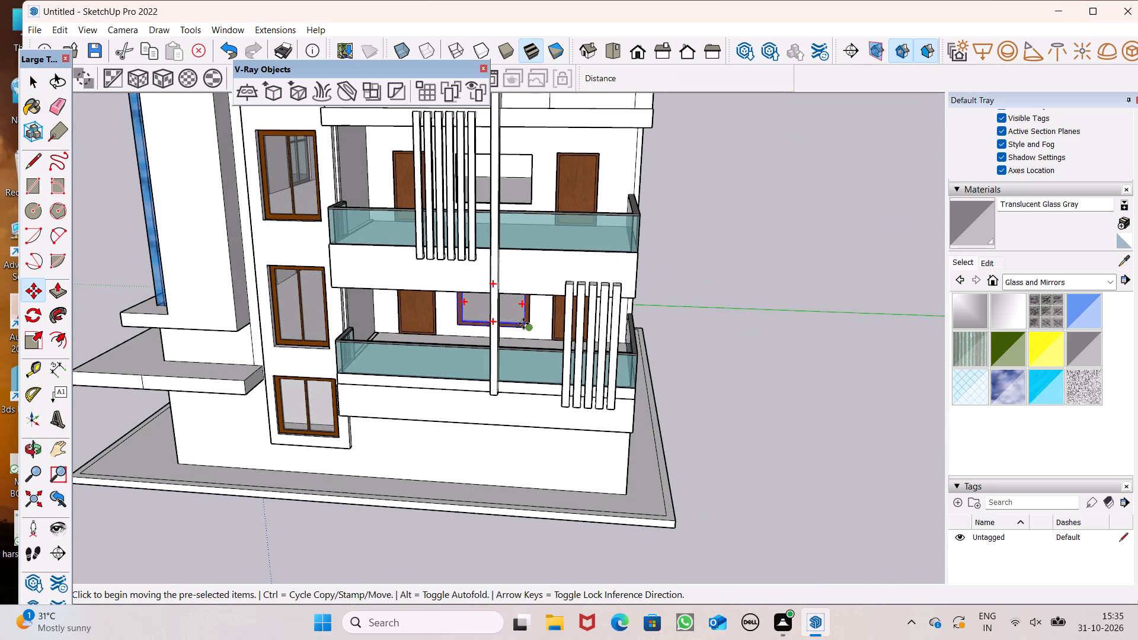
{"action": "left_click_drag", "start_coordinate": [526, 325], "coordinate": [522, 203]}
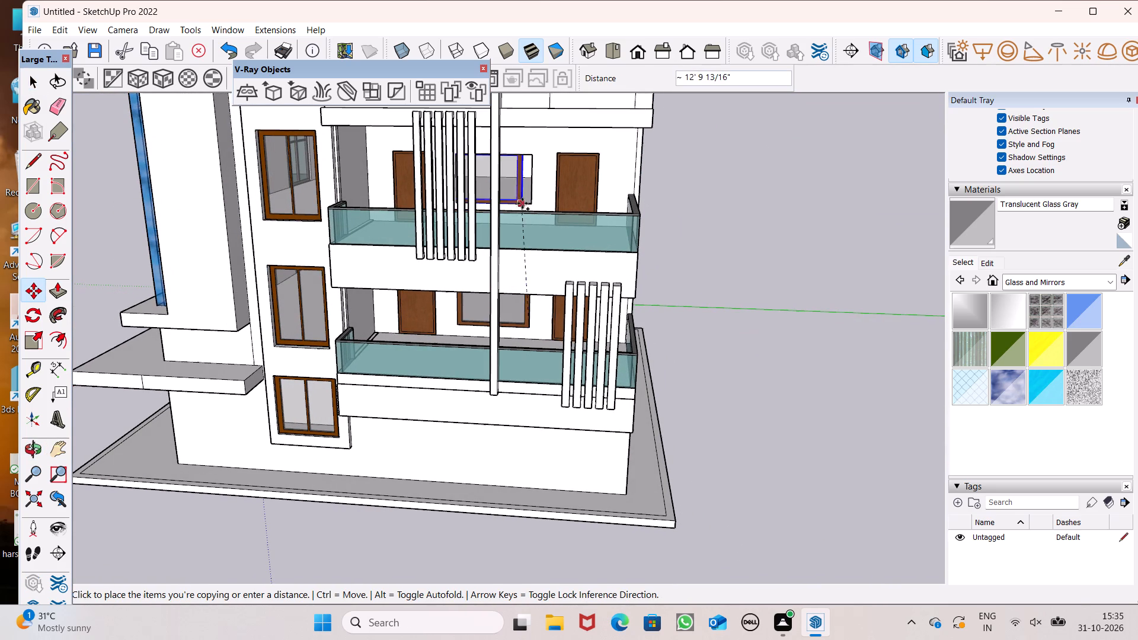
{"action": "left_click_drag", "start_coordinate": [522, 203], "coordinate": [532, 201]}
{"action": "scroll", "coordinate": [524, 203], "scroll_direction": "down", "scroll_amount": 4}
{"action": "scroll", "coordinate": [651, 241], "scroll_direction": "up", "scroll_amount": 8}
{"action": "scroll", "coordinate": [718, 225], "scroll_direction": "down", "scroll_amount": 7}
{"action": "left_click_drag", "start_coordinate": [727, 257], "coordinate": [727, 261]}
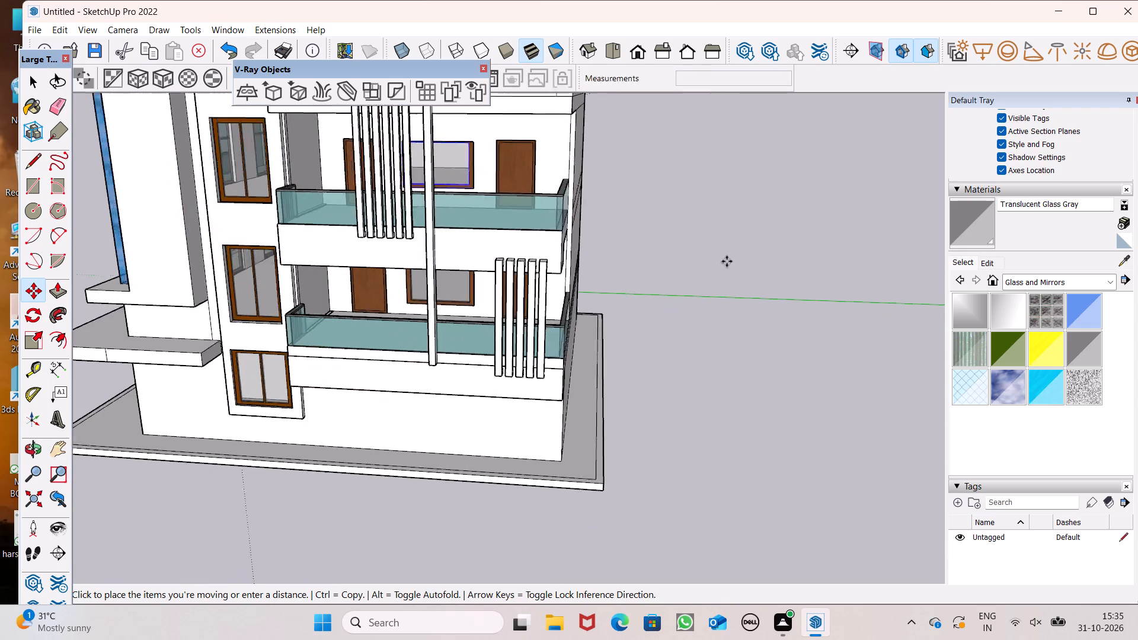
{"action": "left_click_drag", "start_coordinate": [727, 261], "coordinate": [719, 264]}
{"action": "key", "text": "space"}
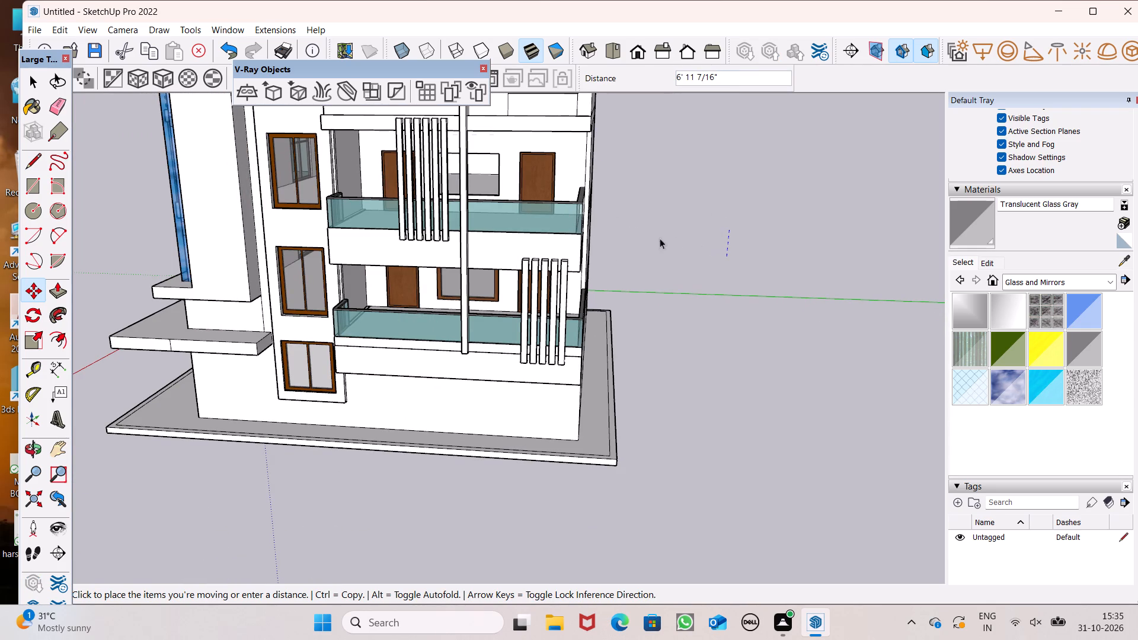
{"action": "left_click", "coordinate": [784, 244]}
Scale the copied upper balcony window down from its upper corner, leaving its opposite lower corner in place.
{"action": "scroll", "coordinate": [533, 197], "scroll_direction": "up", "scroll_amount": 7}
{"action": "scroll", "coordinate": [514, 287], "scroll_direction": "down", "scroll_amount": 6}
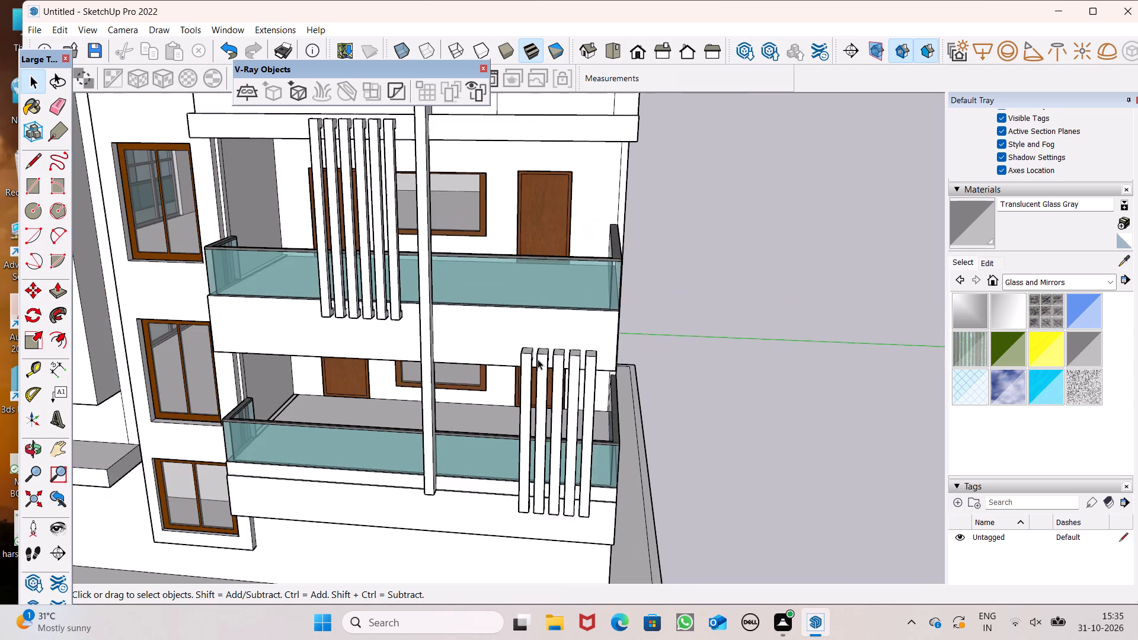
{"action": "scroll", "coordinate": [472, 232], "scroll_direction": "up", "scroll_amount": 14}
{"action": "scroll", "coordinate": [533, 291], "scroll_direction": "up", "scroll_amount": 1}
{"action": "middle_click_drag", "start_coordinate": [532, 293], "coordinate": [532, 289]}
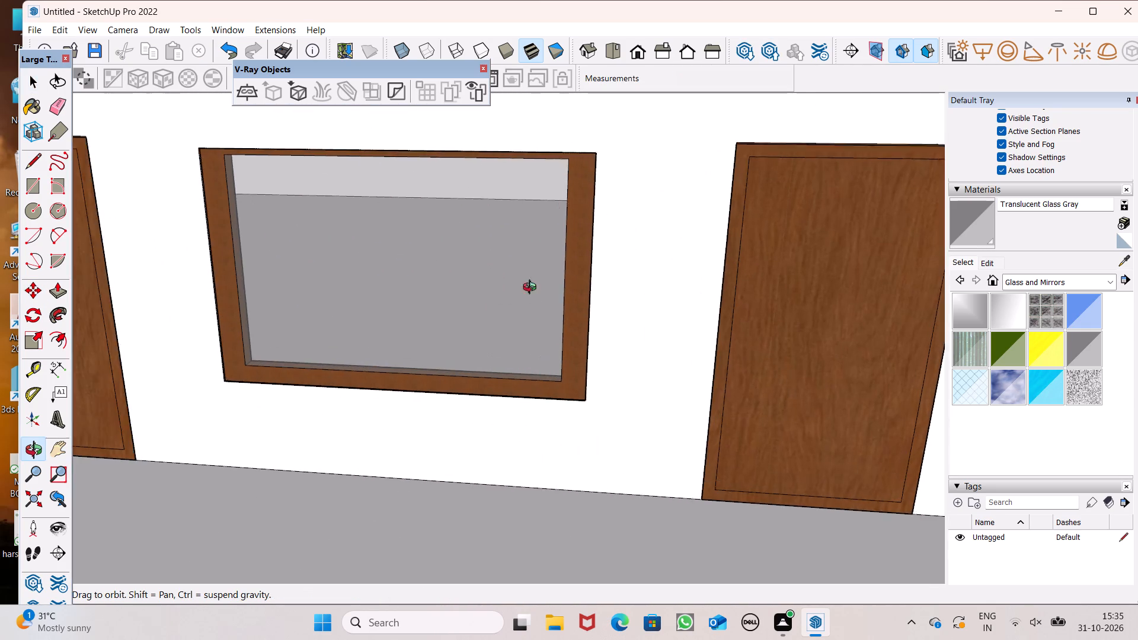
{"action": "middle_click_drag", "start_coordinate": [532, 289], "coordinate": [502, 222]}
{"action": "left_click", "coordinate": [582, 173]}
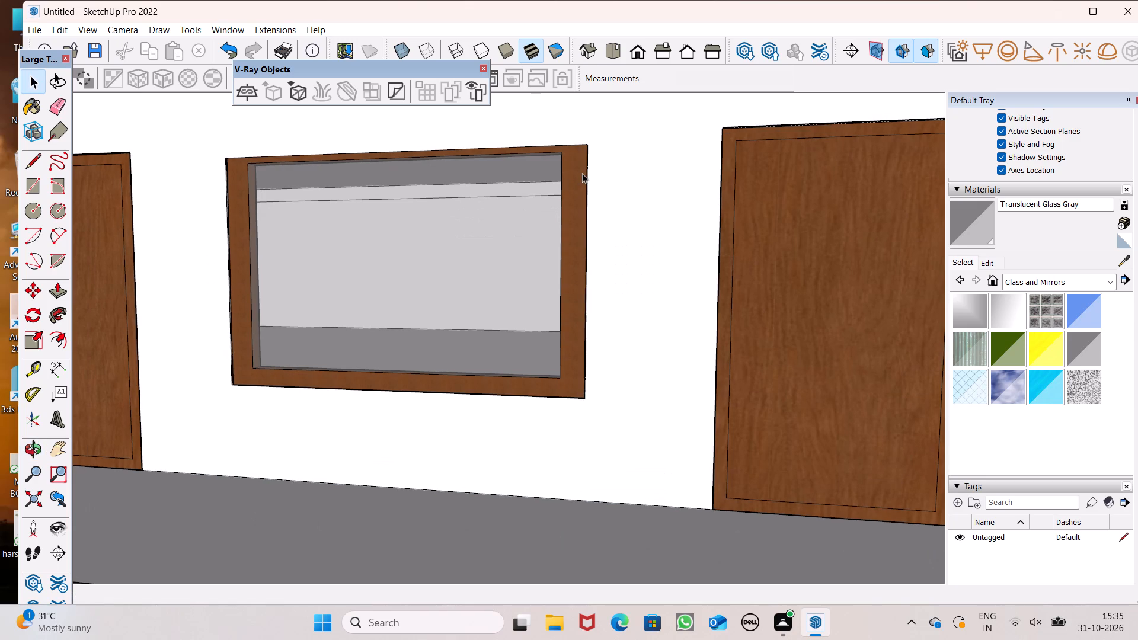
{"action": "scroll", "coordinate": [563, 172], "scroll_direction": "down", "scroll_amount": 1}
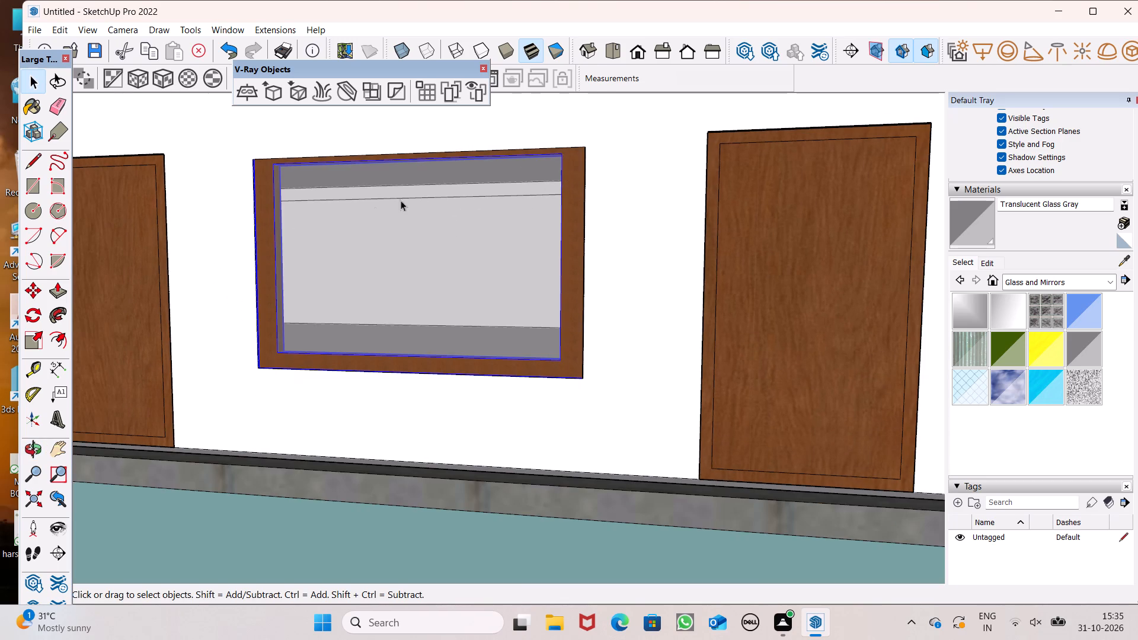
{"action": "left_click", "coordinate": [40, 340]}
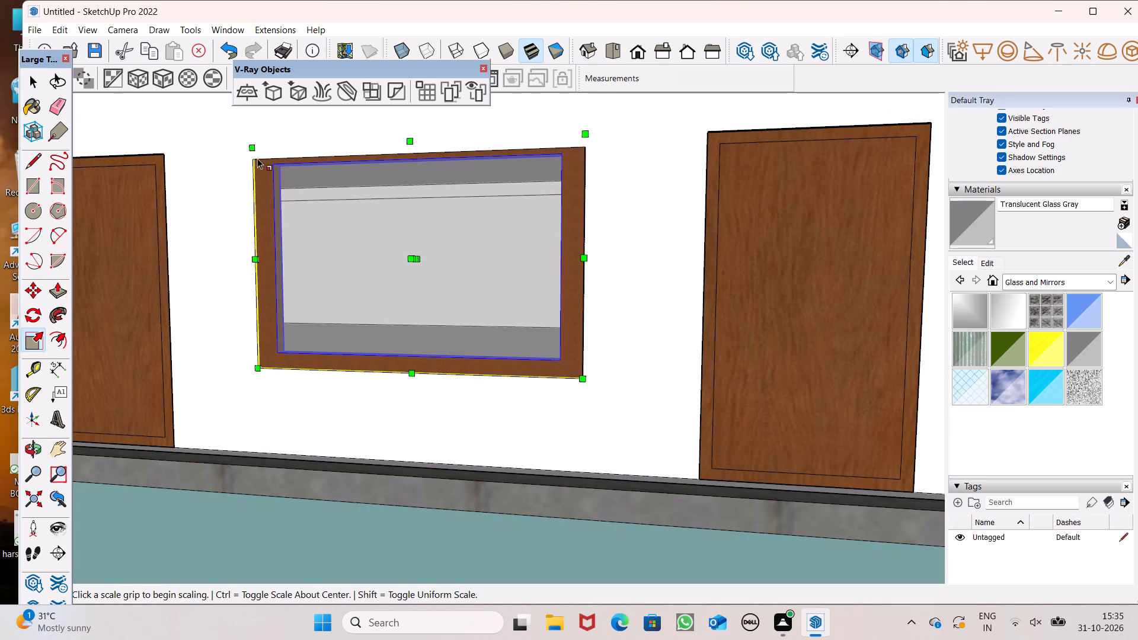
{"action": "left_click_drag", "start_coordinate": [254, 149], "coordinate": [284, 203]}
Stretch the copied window upward until its frame meets the top edge of the upper balcony opening.
{"action": "middle_click_drag", "start_coordinate": [355, 210], "coordinate": [347, 308]}
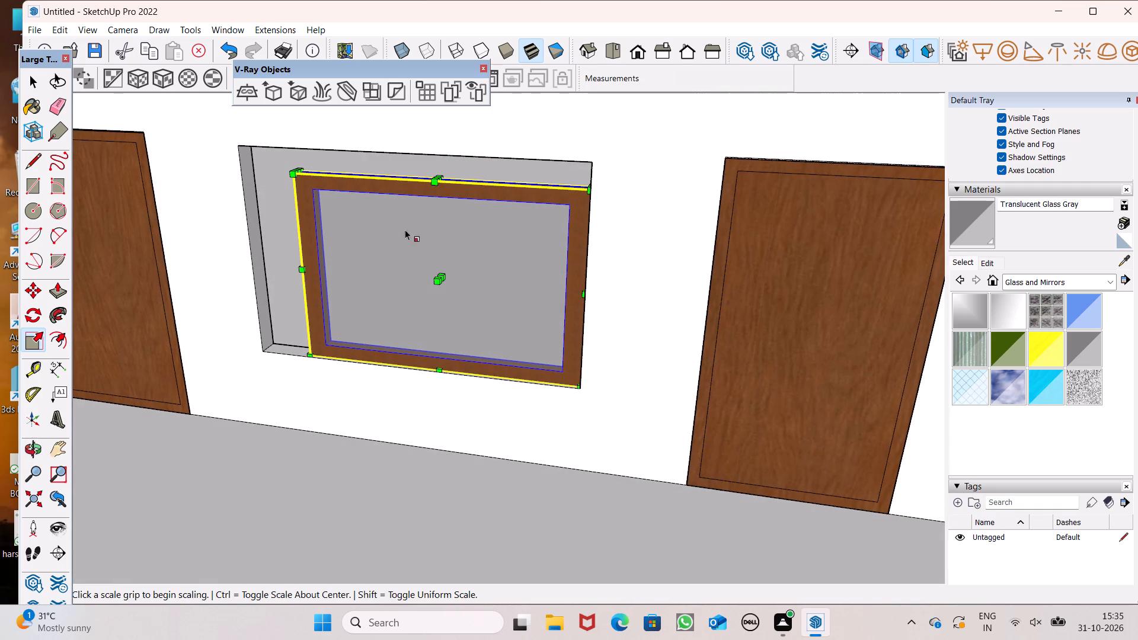
{"action": "scroll", "coordinate": [439, 135], "scroll_direction": "up", "scroll_amount": 7}
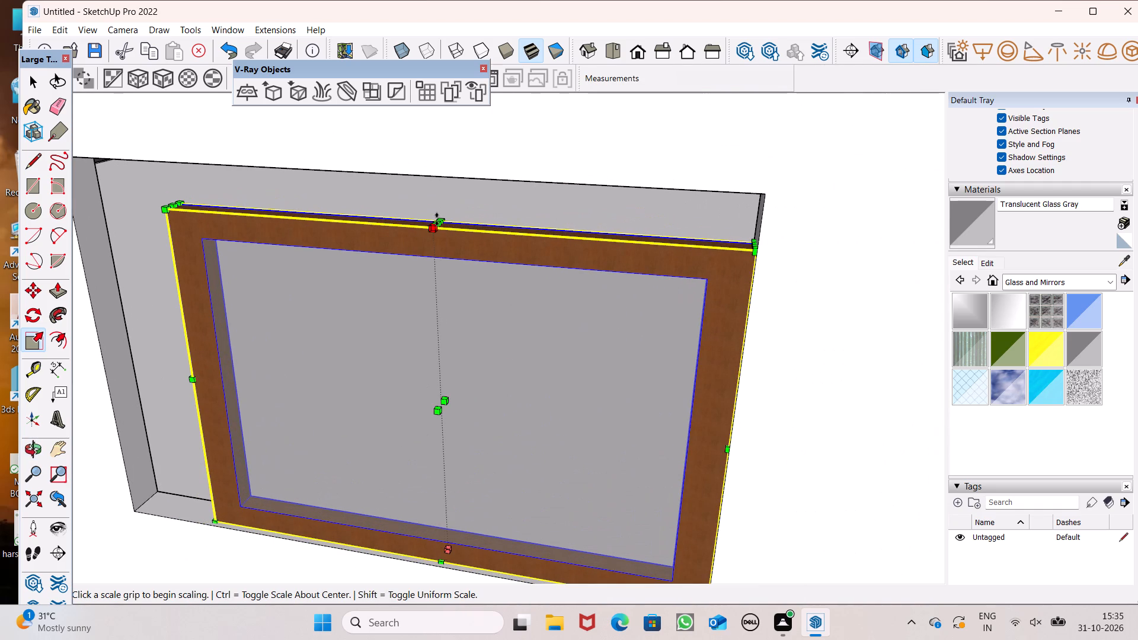
{"action": "left_click_drag", "start_coordinate": [437, 219], "coordinate": [415, 178]}
{"action": "left_click", "coordinate": [415, 178]}
{"action": "scroll", "coordinate": [477, 191], "scroll_direction": "down", "scroll_amount": 7}
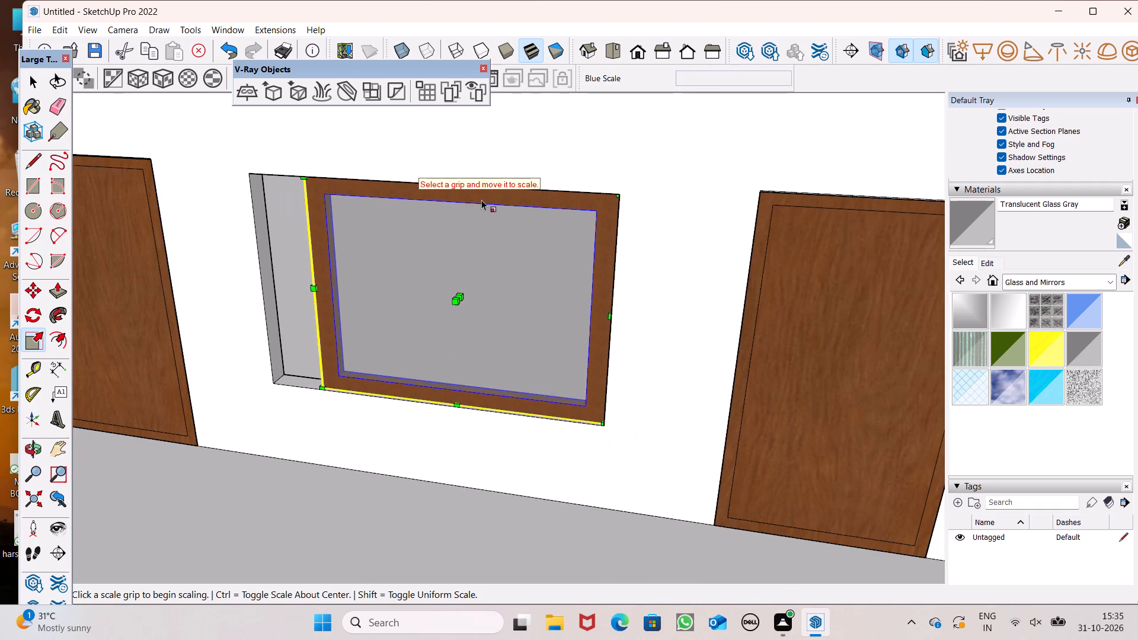
Stretch the copied upper balcony window sideways until its frame meets the opening's far side edge, closing the remaining gap.
{"action": "middle_click_drag", "start_coordinate": [459, 242], "coordinate": [718, 187]}
{"action": "scroll", "coordinate": [699, 188], "scroll_direction": "down", "scroll_amount": 5}
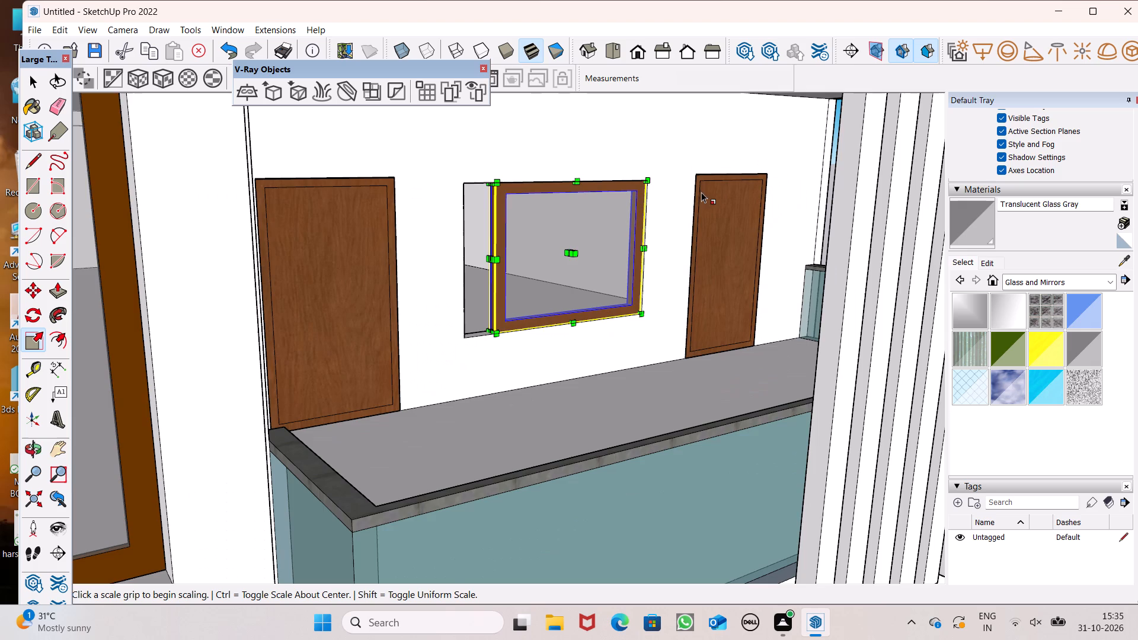
{"action": "scroll", "coordinate": [514, 260], "scroll_direction": "up", "scroll_amount": 6}
{"action": "scroll", "coordinate": [469, 261], "scroll_direction": "down", "scroll_amount": 1}
{"action": "scroll", "coordinate": [414, 270], "scroll_direction": "up", "scroll_amount": 6}
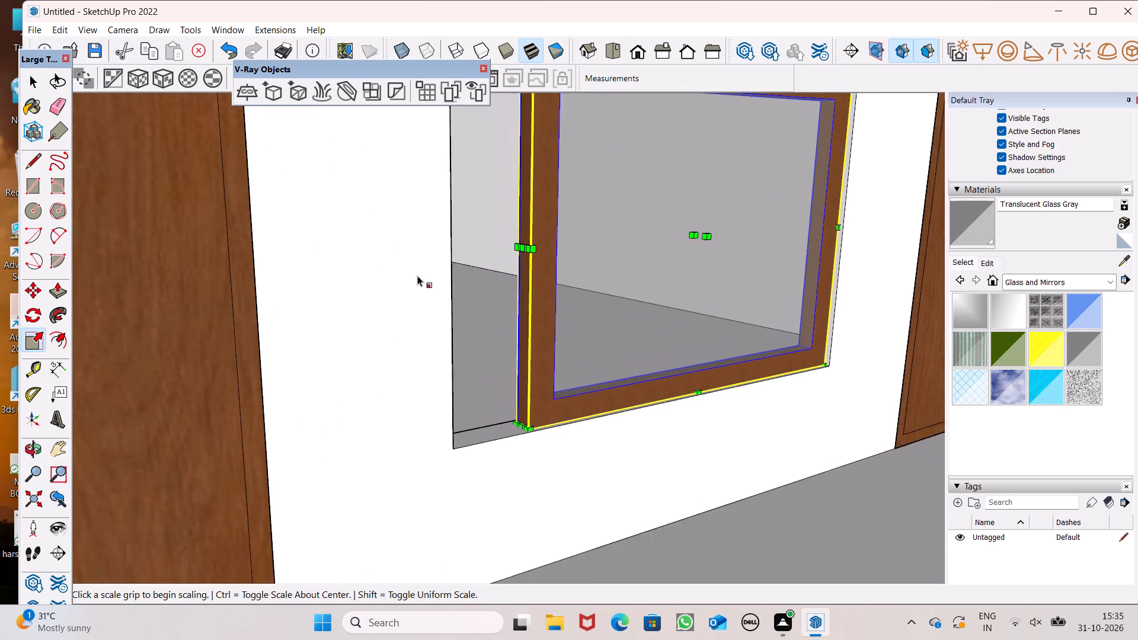
{"action": "scroll", "coordinate": [417, 276], "scroll_direction": "up", "scroll_amount": 1}
{"action": "left_click_drag", "start_coordinate": [535, 247], "coordinate": [513, 280]}
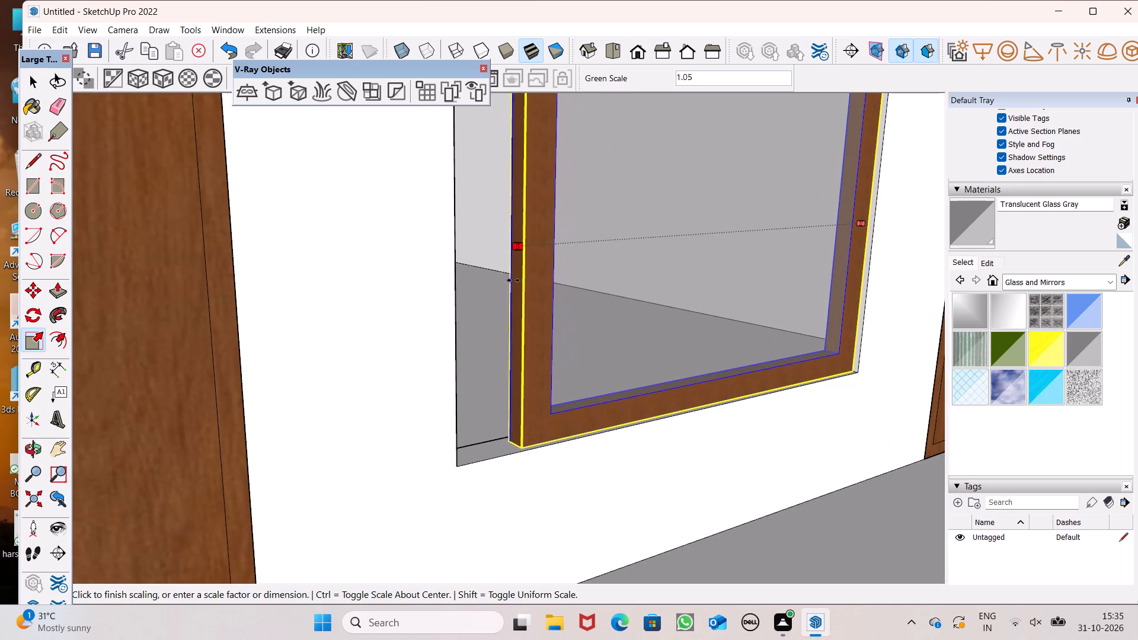
{"action": "left_click_drag", "start_coordinate": [513, 280], "coordinate": [457, 311]}
{"action": "key", "text": "space"}
Examine the whole building in the standard front view, checking the front balconies' windows, the ground-floor opening and the entrance door.
{"action": "scroll", "coordinate": [399, 238], "scroll_direction": "down", "scroll_amount": 15}
{"action": "middle_click_drag", "start_coordinate": [470, 248], "coordinate": [365, 231]}
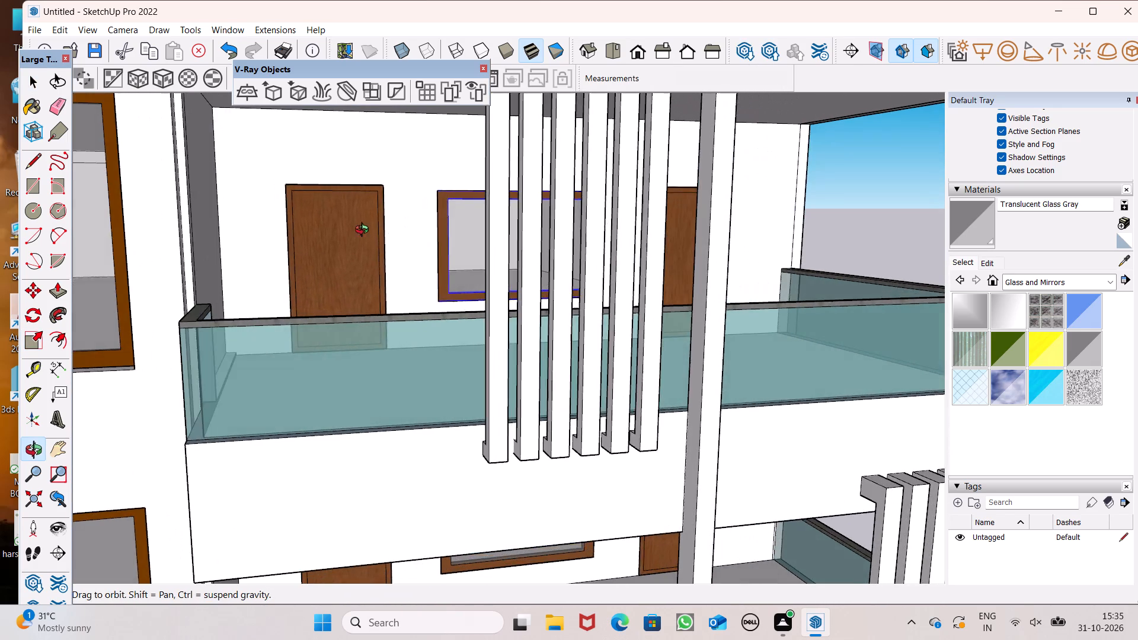
{"action": "middle_click_drag", "start_coordinate": [365, 231], "coordinate": [397, 222]}
{"action": "scroll", "coordinate": [586, 213], "scroll_direction": "down", "scroll_amount": 6}
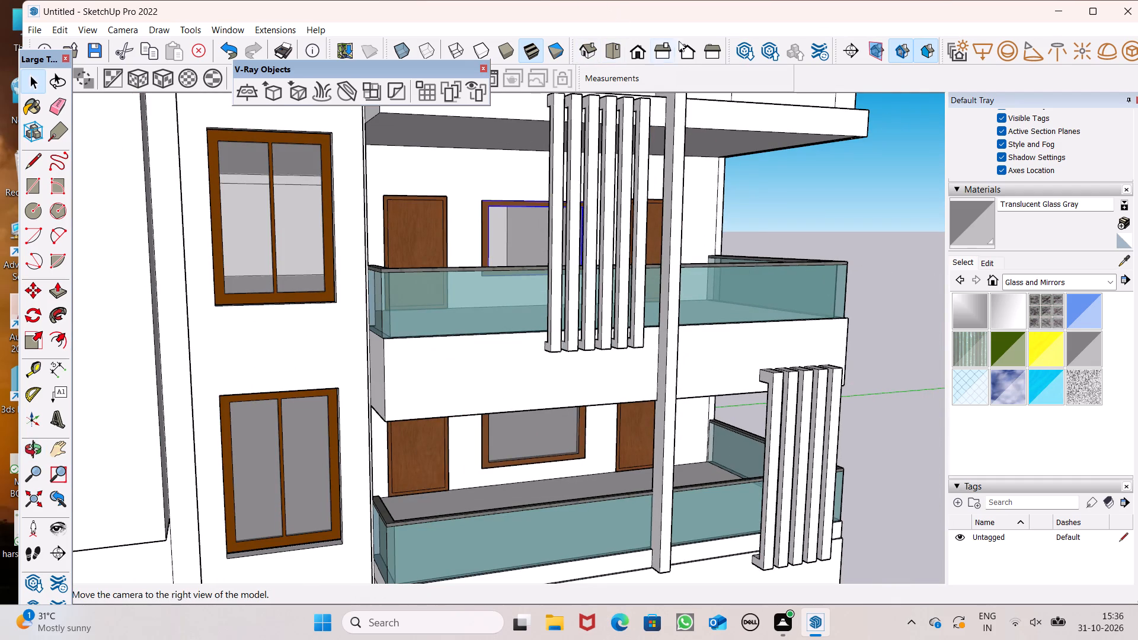
{"action": "left_click", "coordinate": [637, 52]}
{"action": "scroll", "coordinate": [641, 56], "scroll_direction": "down", "scroll_amount": 8}
{"action": "scroll", "coordinate": [567, 203], "scroll_direction": "down", "scroll_amount": 3}
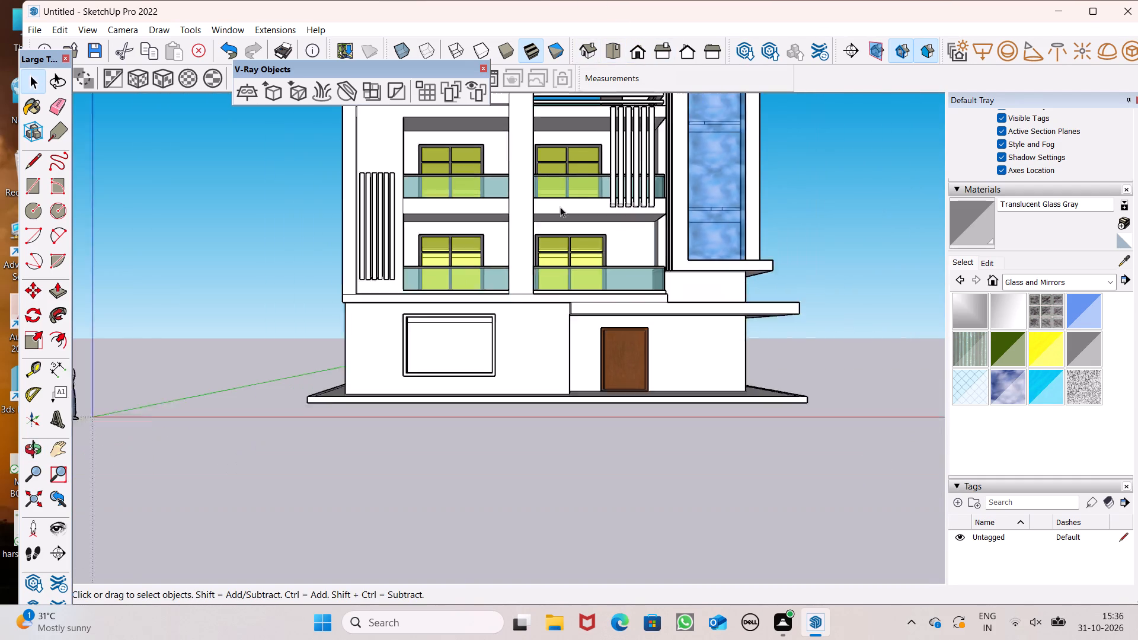
{"action": "scroll", "coordinate": [560, 207], "scroll_direction": "down", "scroll_amount": 2}
{"action": "scroll", "coordinate": [485, 245], "scroll_direction": "down", "scroll_amount": 11}
{"action": "scroll", "coordinate": [421, 311], "scroll_direction": "down", "scroll_amount": 2}
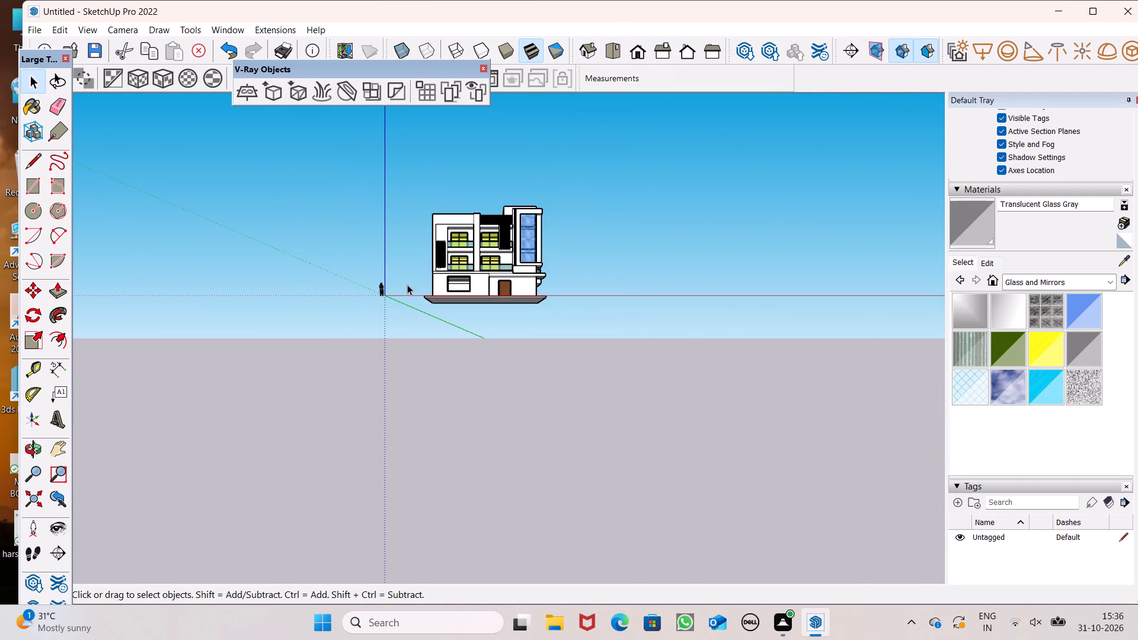
{"action": "scroll", "coordinate": [440, 358], "scroll_direction": "down", "scroll_amount": 20}
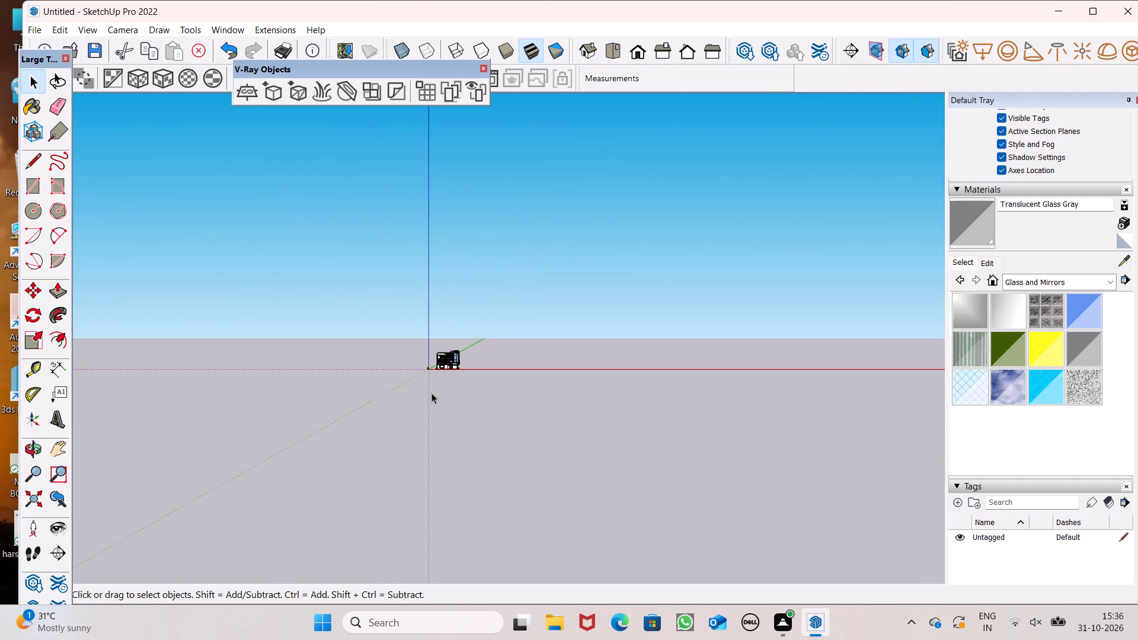
{"action": "scroll", "coordinate": [461, 368], "scroll_direction": "up", "scroll_amount": 3}
{"action": "scroll", "coordinate": [461, 367], "scroll_direction": "down", "scroll_amount": 1}
{"action": "scroll", "coordinate": [461, 366], "scroll_direction": "up", "scroll_amount": 4}
{"action": "scroll", "coordinate": [293, 370], "scroll_direction": "up", "scroll_amount": 8}
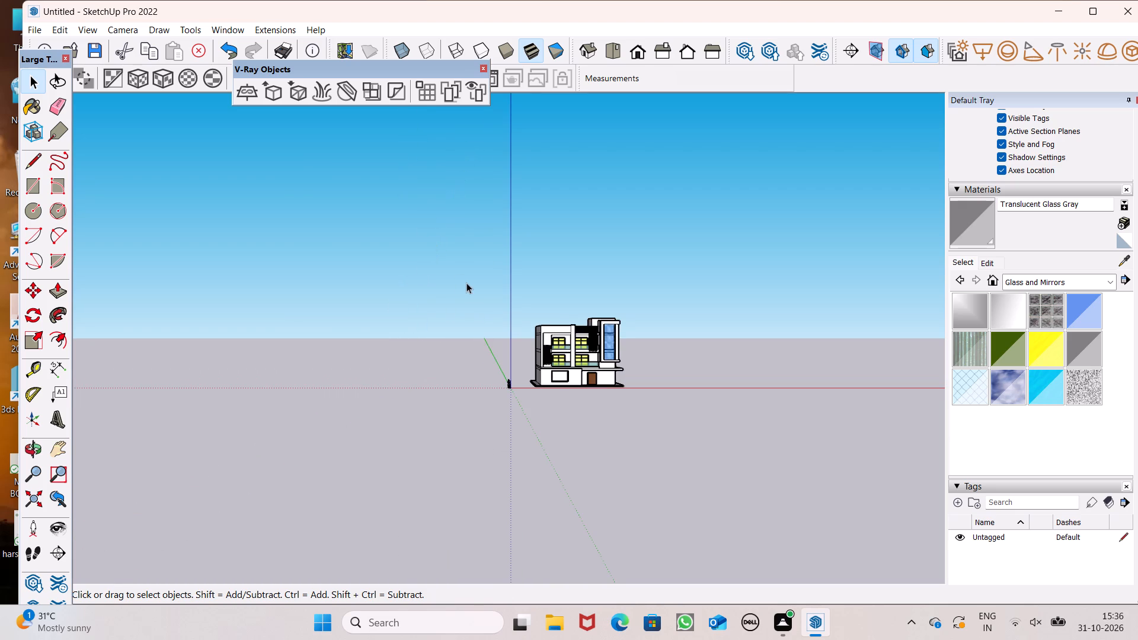
{"action": "scroll", "coordinate": [488, 327], "scroll_direction": "up", "scroll_amount": 1}
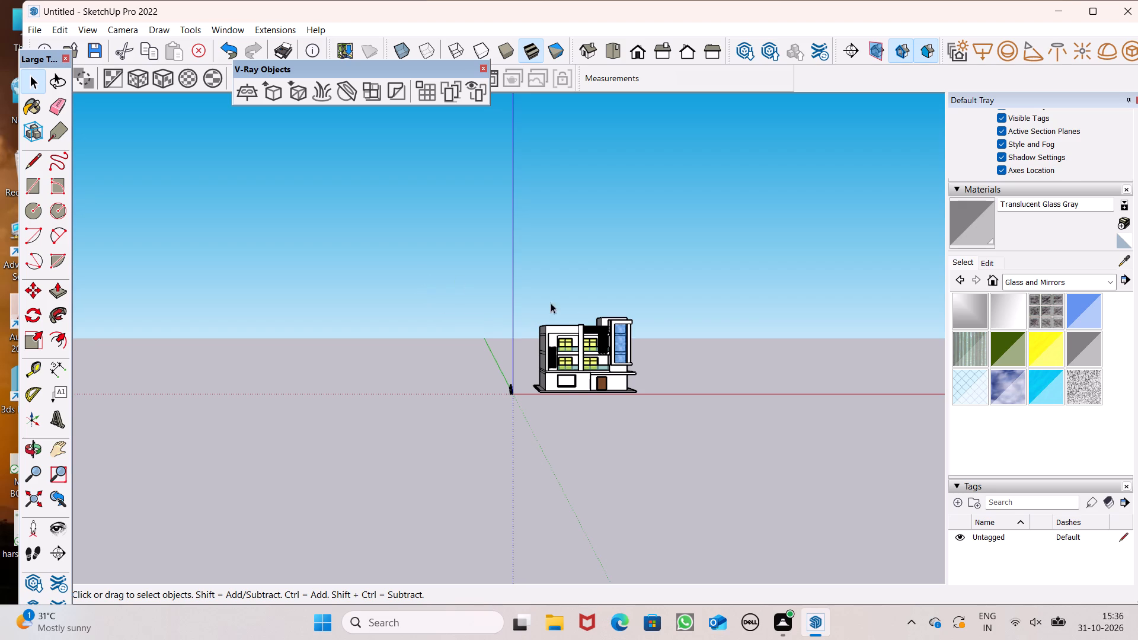
{"action": "scroll", "coordinate": [581, 322], "scroll_direction": "up", "scroll_amount": 7}
{"action": "scroll", "coordinate": [476, 281], "scroll_direction": "down", "scroll_amount": 3}
{"action": "scroll", "coordinate": [561, 390], "scroll_direction": "up", "scroll_amount": 2}
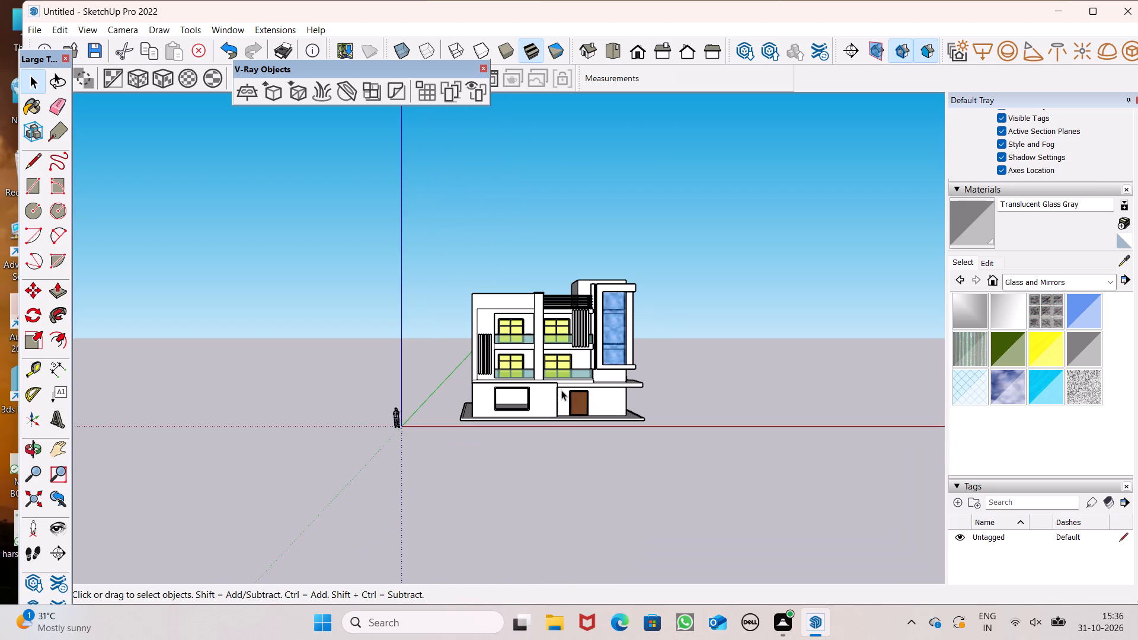
{"action": "scroll", "coordinate": [561, 390], "scroll_direction": "up", "scroll_amount": 1}
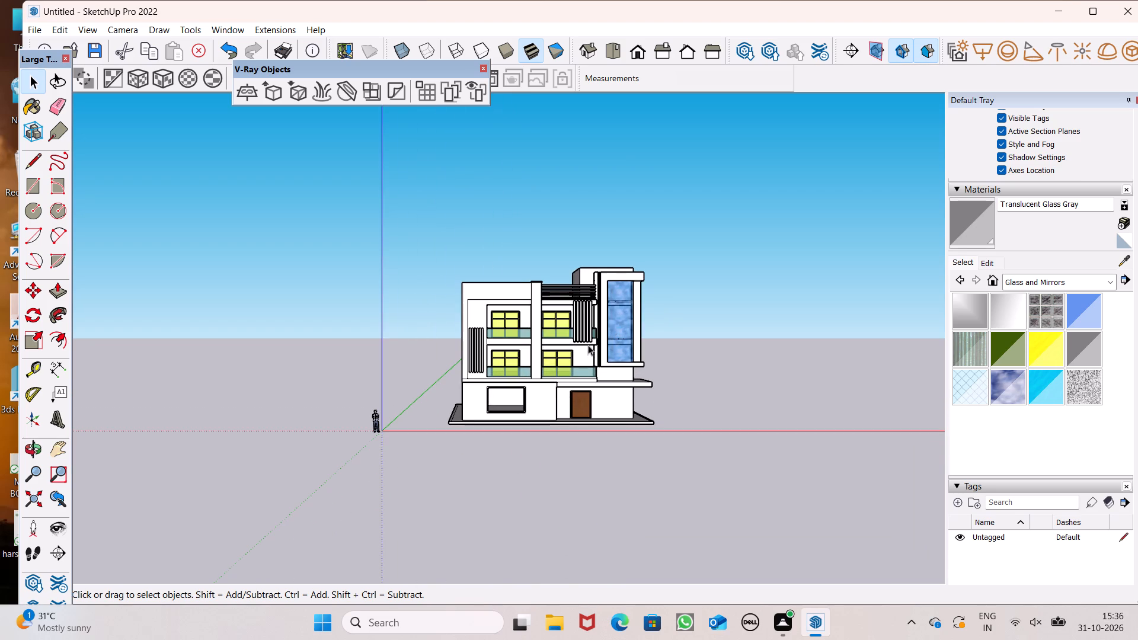
{"action": "scroll", "coordinate": [485, 308], "scroll_direction": "down", "scroll_amount": 3}
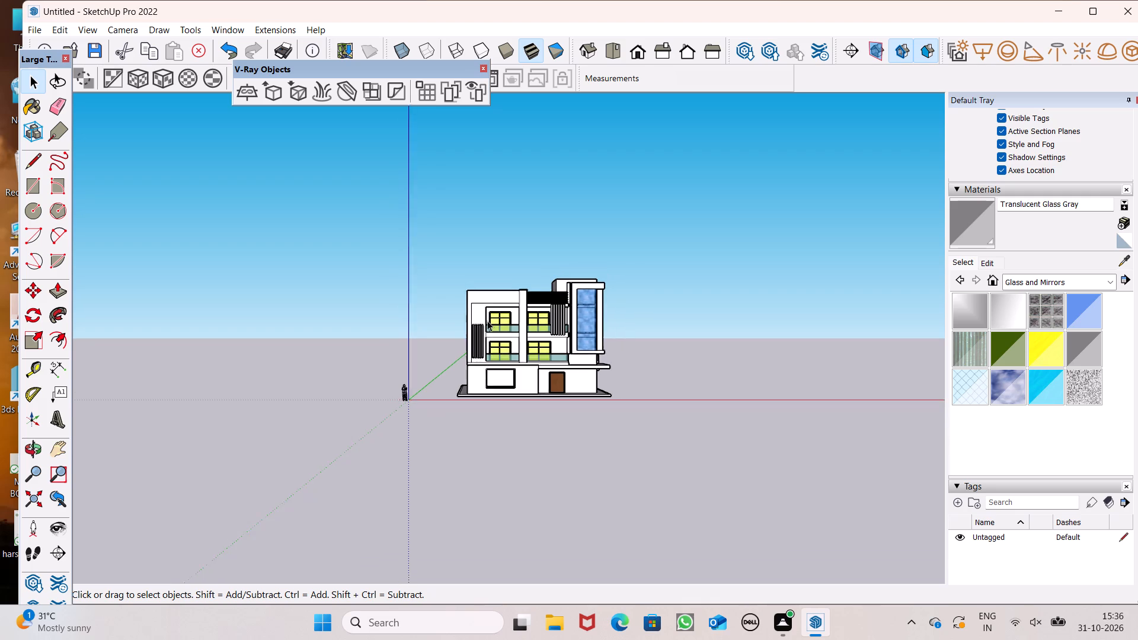
{"action": "scroll", "coordinate": [487, 321], "scroll_direction": "down", "scroll_amount": 1}
{"action": "scroll", "coordinate": [549, 347], "scroll_direction": "up", "scroll_amount": 6}
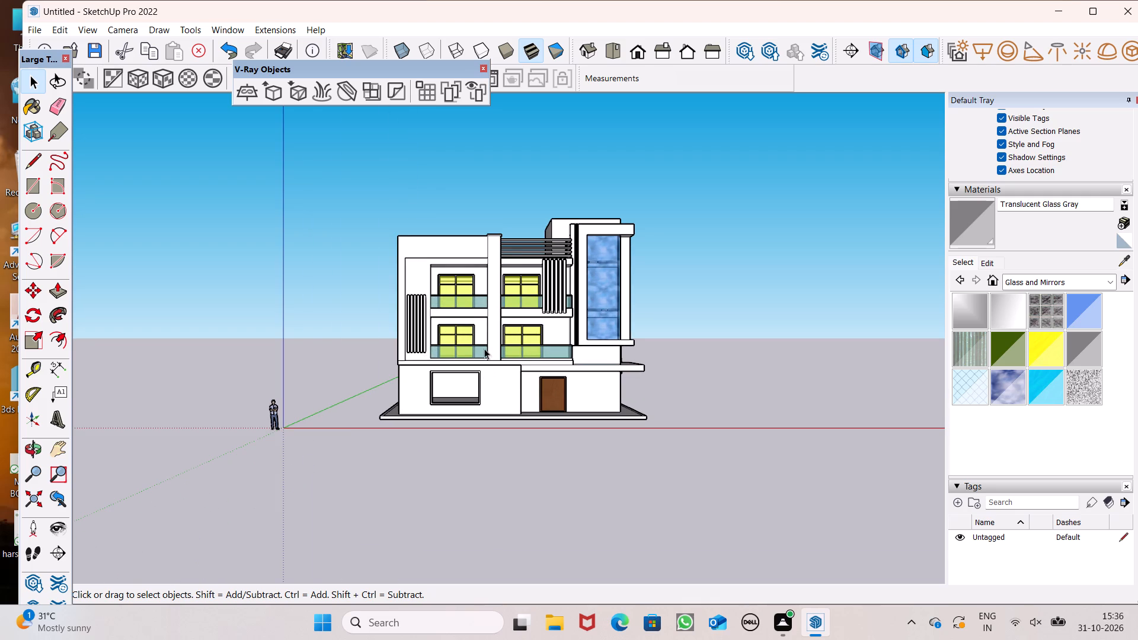
{"action": "scroll", "coordinate": [399, 350], "scroll_direction": "down", "scroll_amount": 4}
{"action": "scroll", "coordinate": [379, 337], "scroll_direction": "up", "scroll_amount": 2}
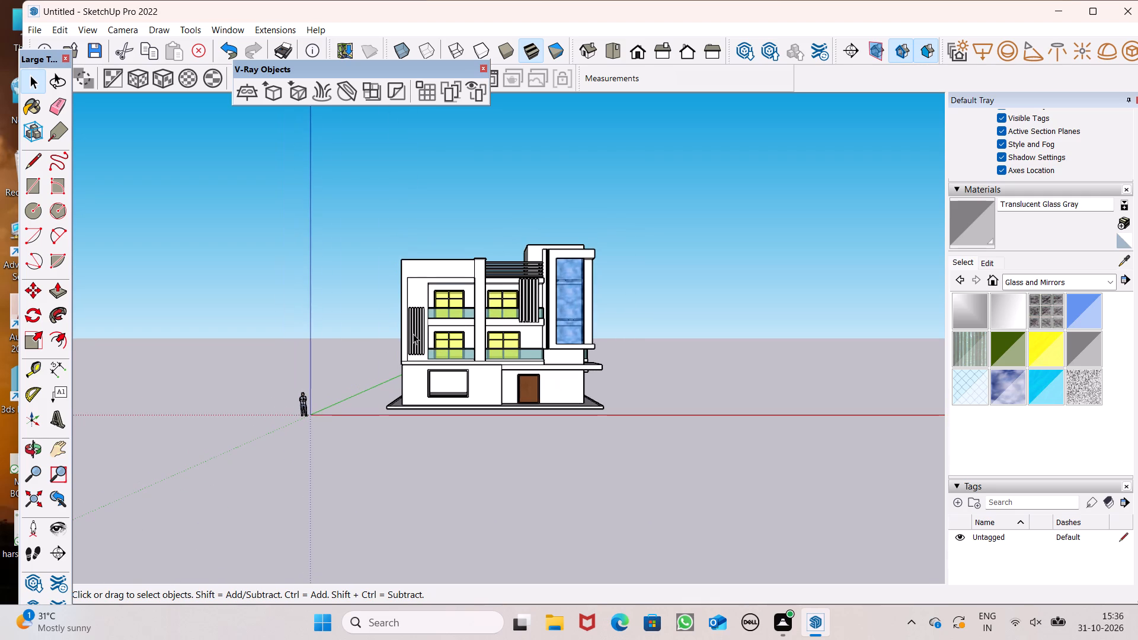
{"action": "scroll", "coordinate": [546, 333], "scroll_direction": "up", "scroll_amount": 8}
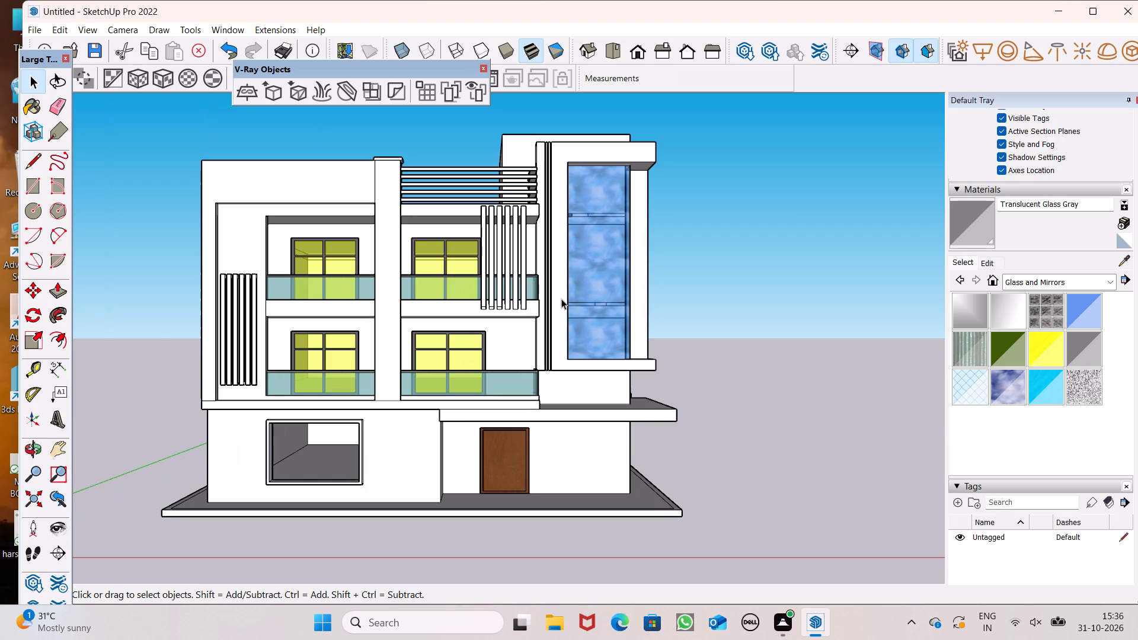
{"action": "scroll", "coordinate": [563, 299], "scroll_direction": "down", "scroll_amount": 1}
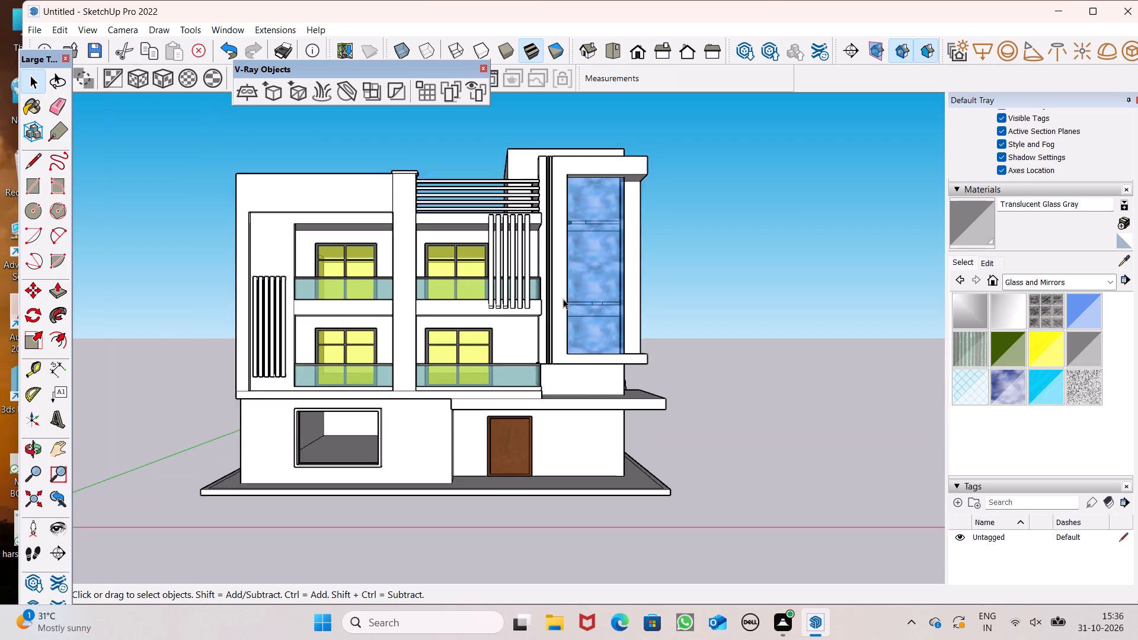
{"action": "scroll", "coordinate": [563, 299], "scroll_direction": "down", "scroll_amount": 3}
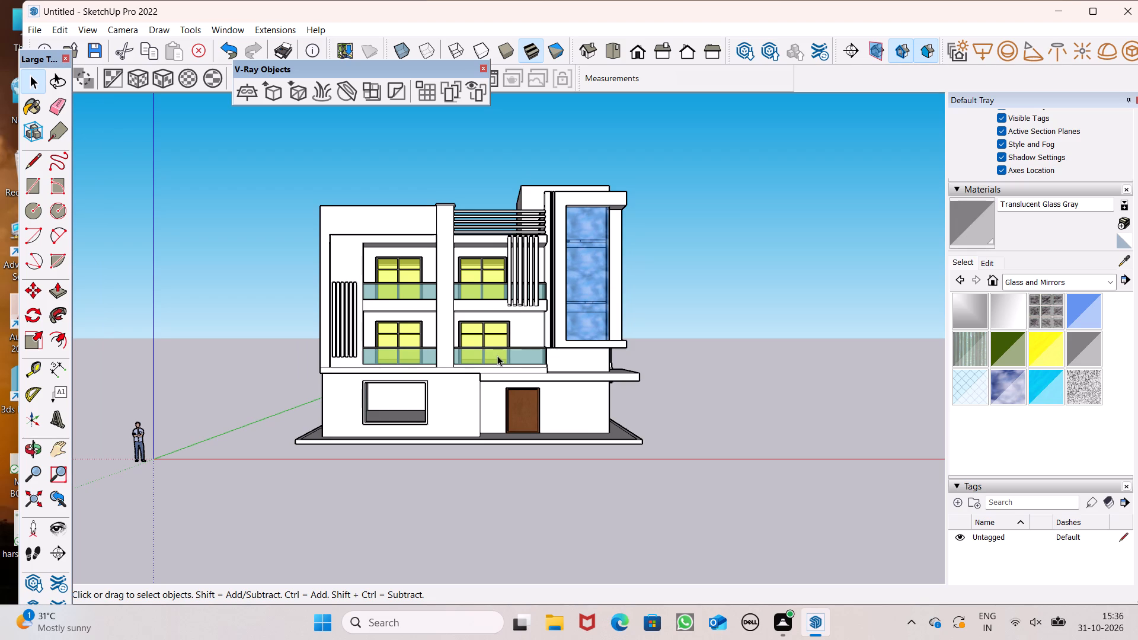
{"action": "scroll", "coordinate": [499, 357], "scroll_direction": "down", "scroll_amount": 2}
Examine the building from the raised front around to the side facade, checking the fitted stair windows and side balcony doors and windows.
{"action": "middle_click_drag", "start_coordinate": [539, 327], "coordinate": [539, 383]}
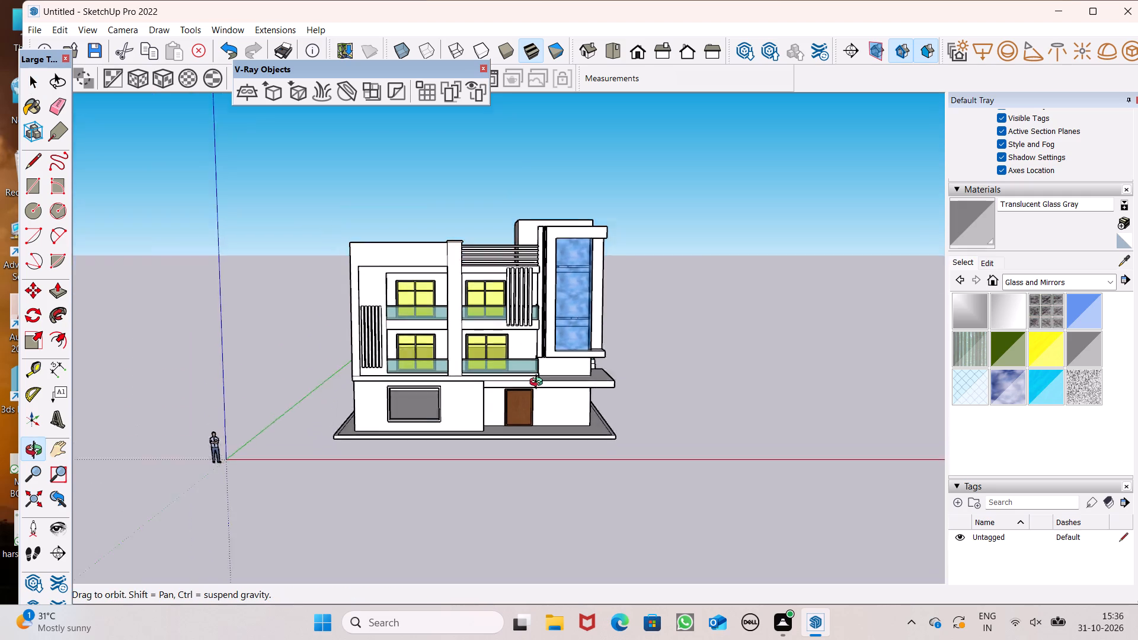
{"action": "middle_click_drag", "start_coordinate": [539, 383], "coordinate": [537, 405]}
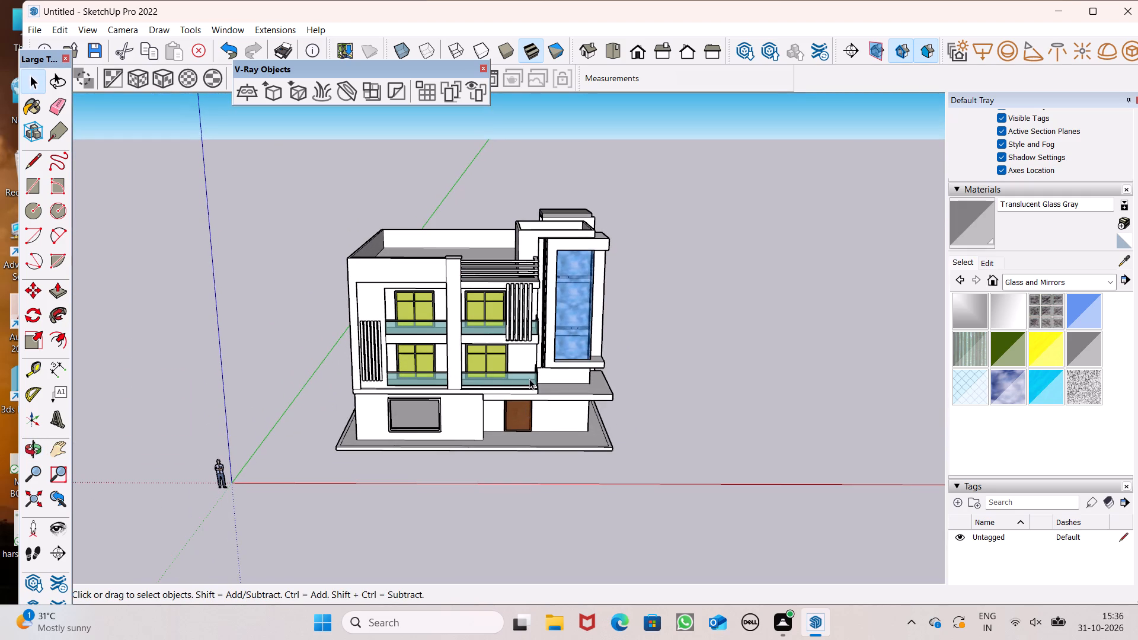
{"action": "scroll", "coordinate": [565, 329], "scroll_direction": "down", "scroll_amount": 3}
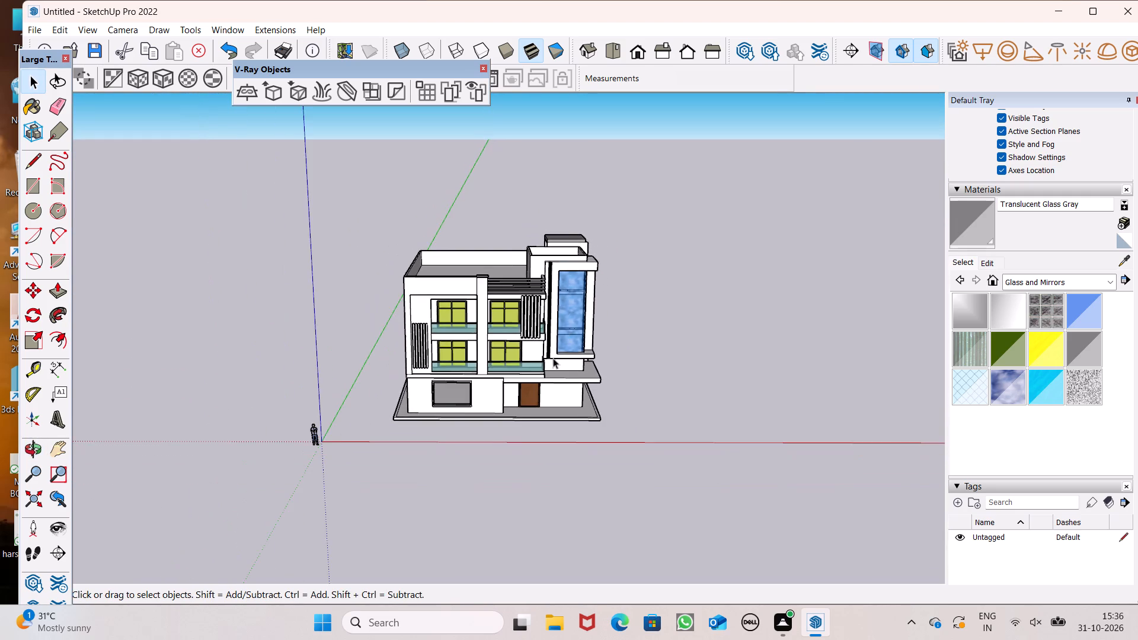
{"action": "middle_click_drag", "start_coordinate": [528, 396], "coordinate": [405, 392]}
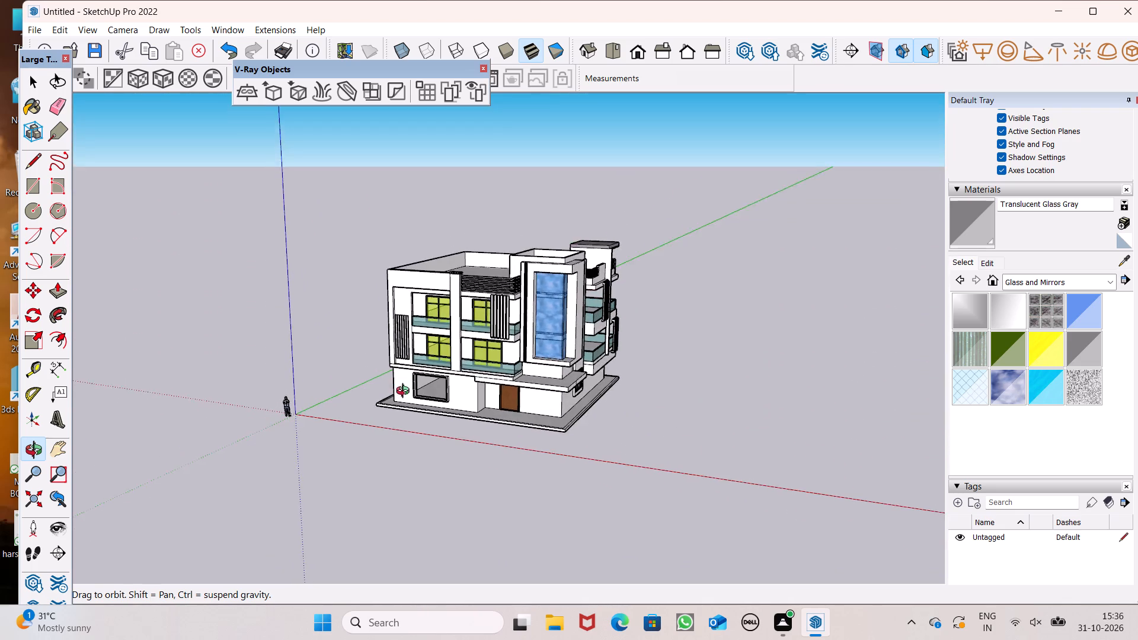
{"action": "middle_click_drag", "start_coordinate": [405, 392], "coordinate": [367, 380]}
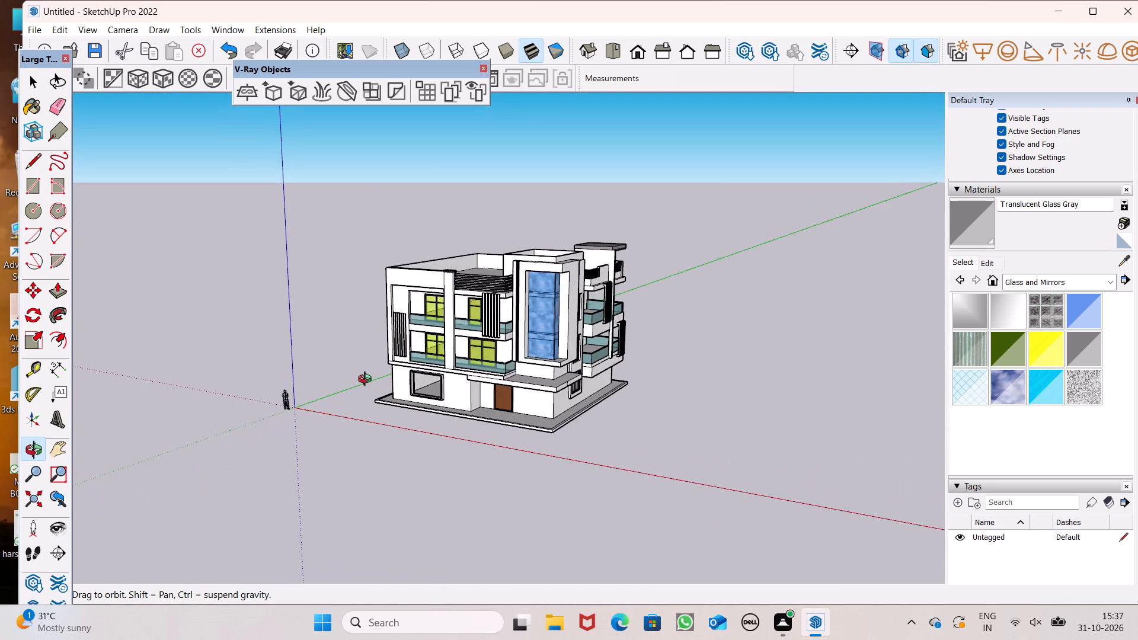
{"action": "middle_click_drag", "start_coordinate": [367, 380], "coordinate": [458, 349]}
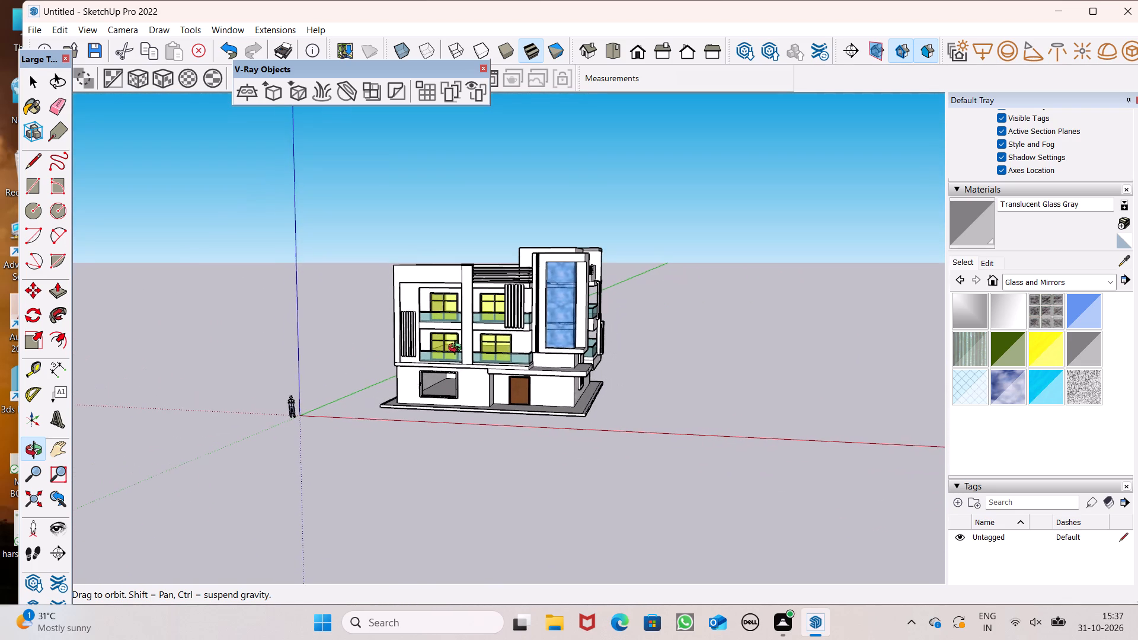
{"action": "middle_click_drag", "start_coordinate": [458, 349], "coordinate": [458, 349]}
{"action": "scroll", "coordinate": [459, 348], "scroll_direction": "down", "scroll_amount": 4}
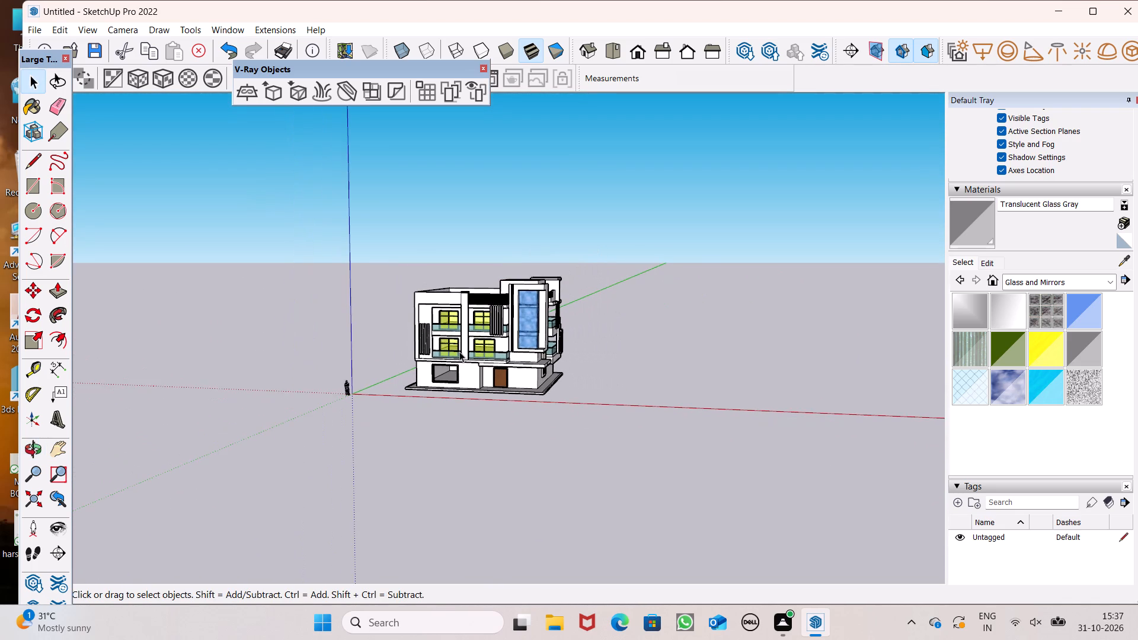
{"action": "scroll", "coordinate": [459, 351], "scroll_direction": "down", "scroll_amount": 6}
{"action": "scroll", "coordinate": [436, 386], "scroll_direction": "up", "scroll_amount": 5}
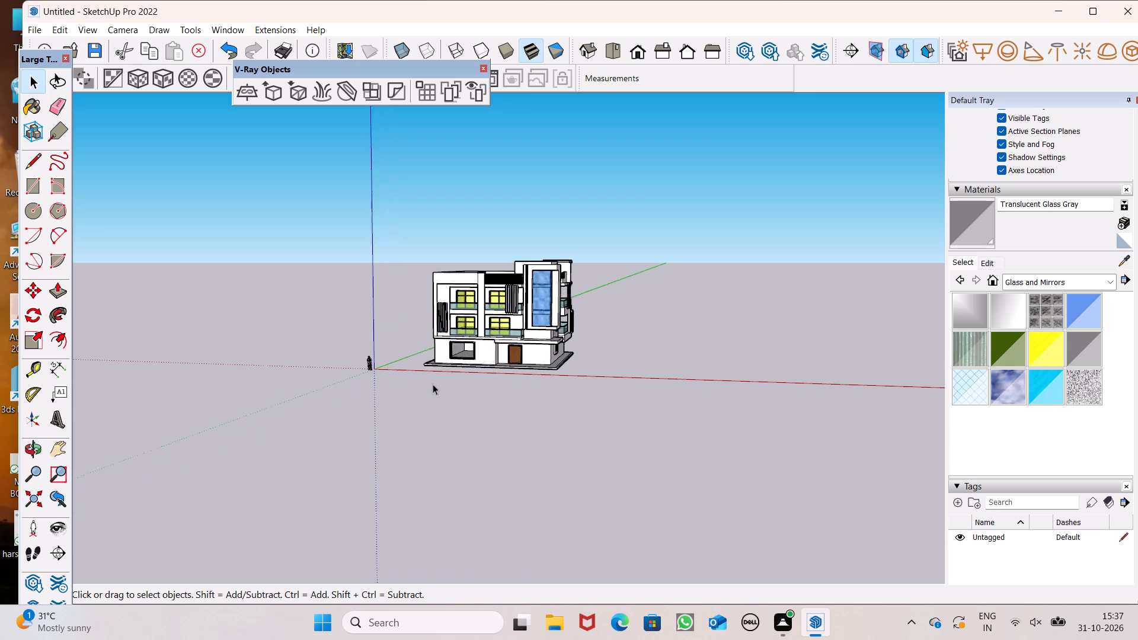
{"action": "scroll", "coordinate": [433, 384], "scroll_direction": "up", "scroll_amount": 10}
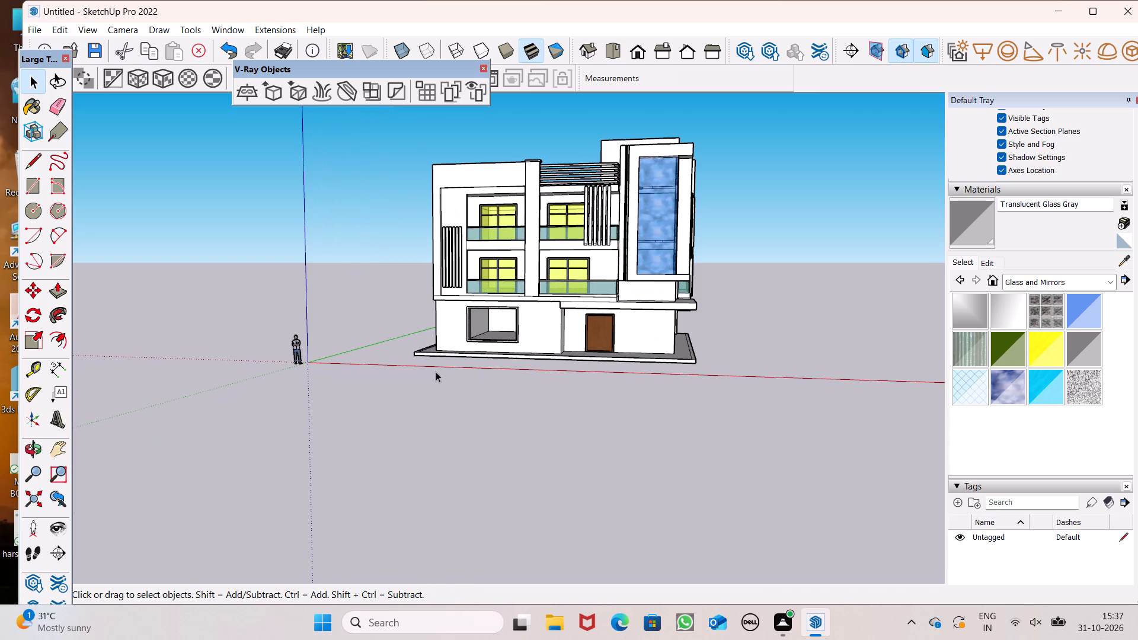
{"action": "scroll", "coordinate": [437, 370], "scroll_direction": "down", "scroll_amount": 3}
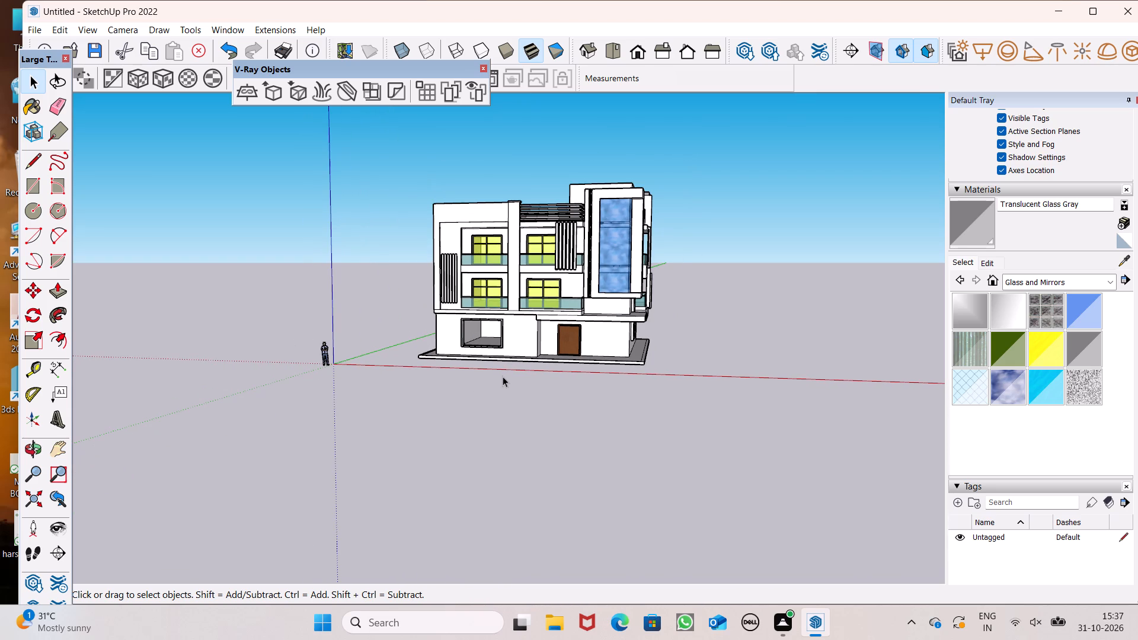
{"action": "scroll", "coordinate": [500, 375], "scroll_direction": "down", "scroll_amount": 2}
{"action": "middle_click_drag", "start_coordinate": [590, 424], "coordinate": [416, 434]}
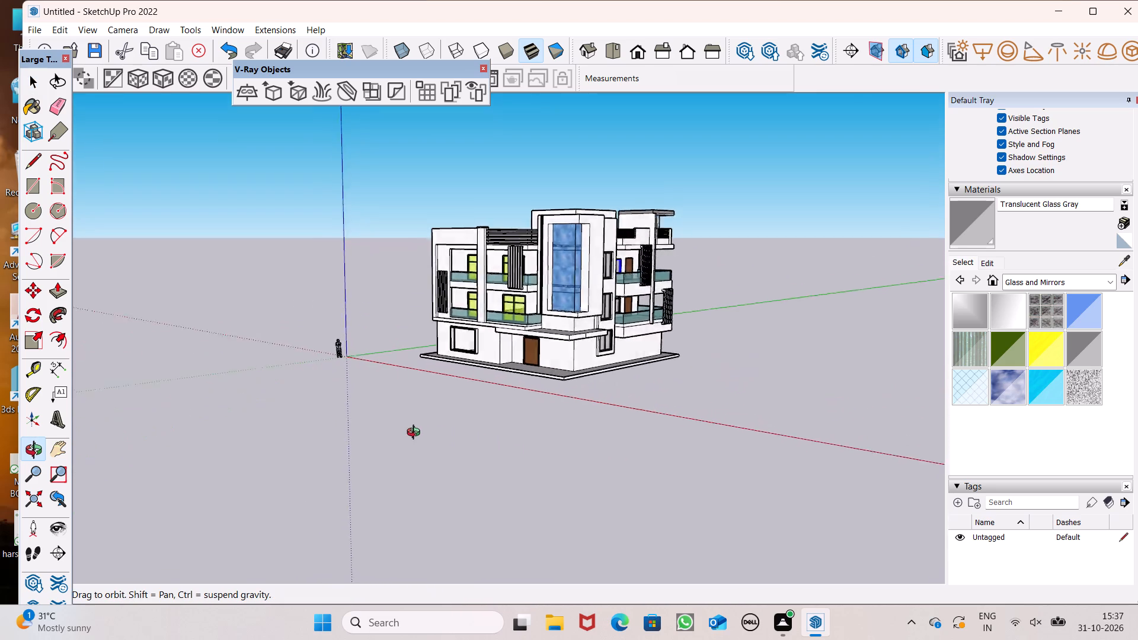
{"action": "middle_click_drag", "start_coordinate": [416, 434], "coordinate": [325, 457]}
{"action": "scroll", "coordinate": [404, 425], "scroll_direction": "down", "scroll_amount": 2}
{"action": "middle_click_drag", "start_coordinate": [471, 493], "coordinate": [450, 513]}
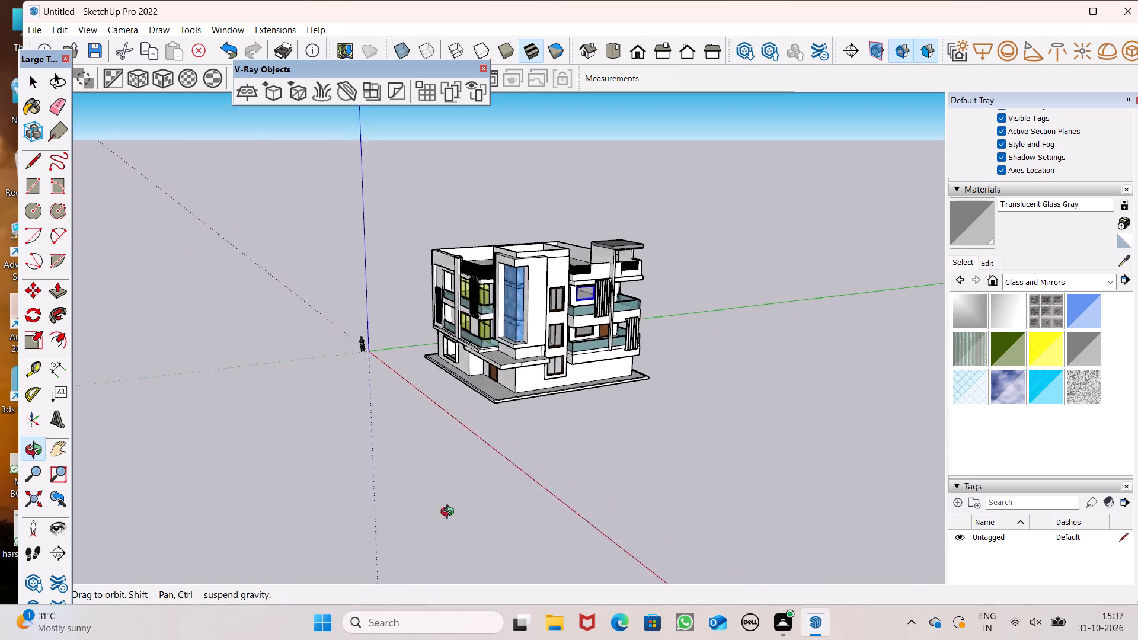
{"action": "middle_click_drag", "start_coordinate": [450, 513], "coordinate": [276, 497]}
{"action": "scroll", "coordinate": [292, 469], "scroll_direction": "up", "scroll_amount": 6}
{"action": "scroll", "coordinate": [460, 422], "scroll_direction": "down", "scroll_amount": 4}
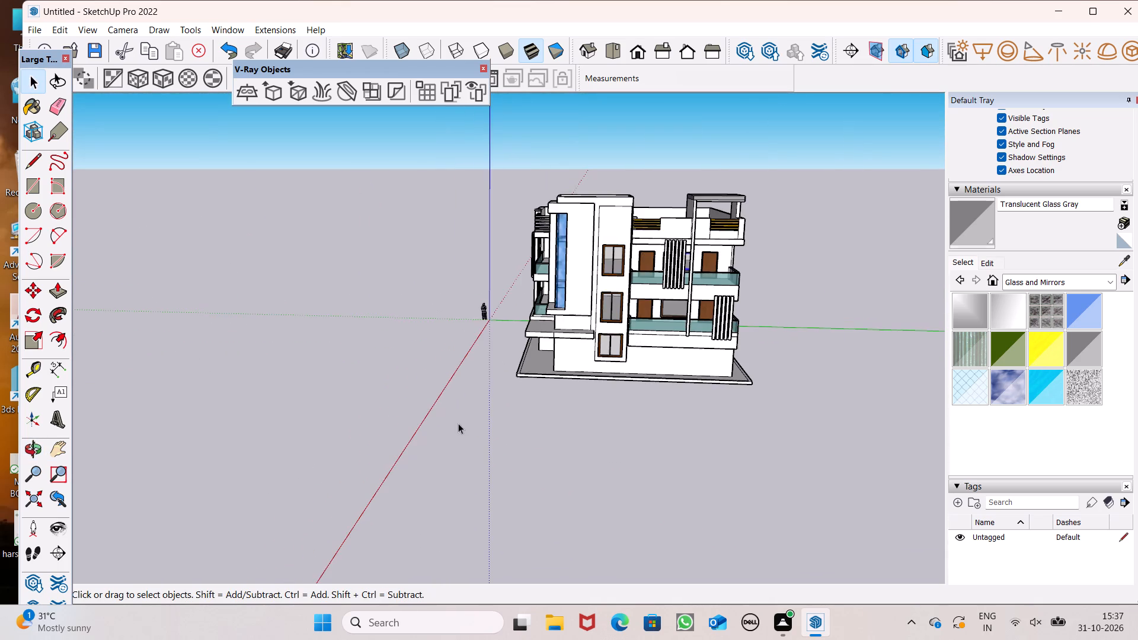
{"action": "scroll", "coordinate": [597, 353], "scroll_direction": "up", "scroll_amount": 7}
{"action": "scroll", "coordinate": [451, 285], "scroll_direction": "down", "scroll_amount": 9}
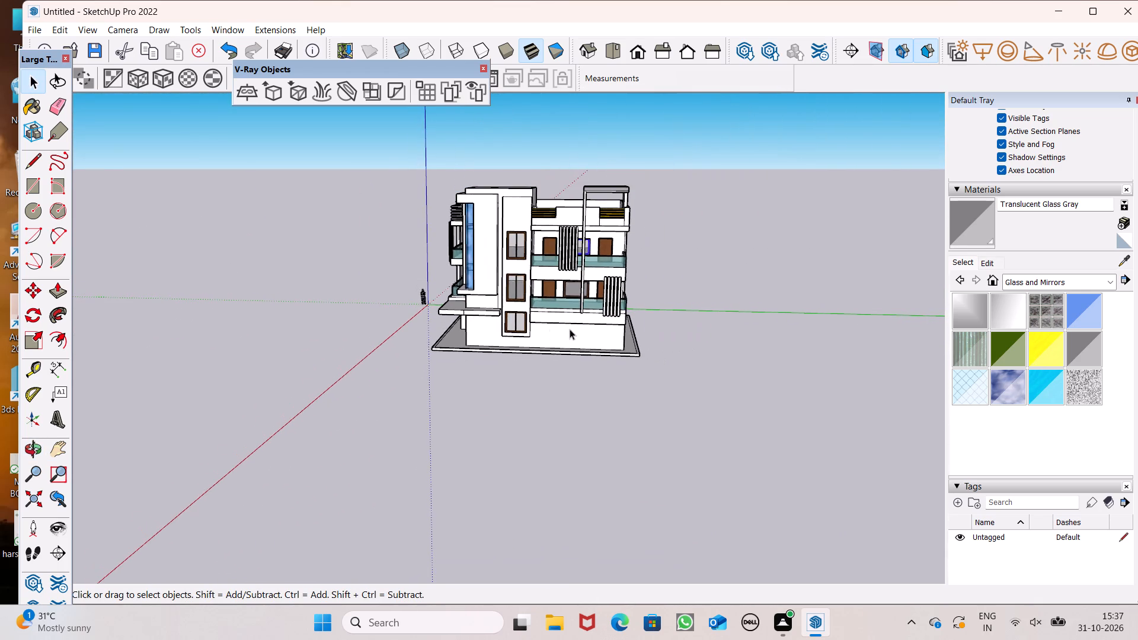
{"action": "scroll", "coordinate": [578, 324], "scroll_direction": "up", "scroll_amount": 6}
{"action": "scroll", "coordinate": [544, 256], "scroll_direction": "up", "scroll_amount": 8}
{"action": "scroll", "coordinate": [551, 226], "scroll_direction": "down", "scroll_amount": 6}
{"action": "scroll", "coordinate": [536, 287], "scroll_direction": "down", "scroll_amount": 2}
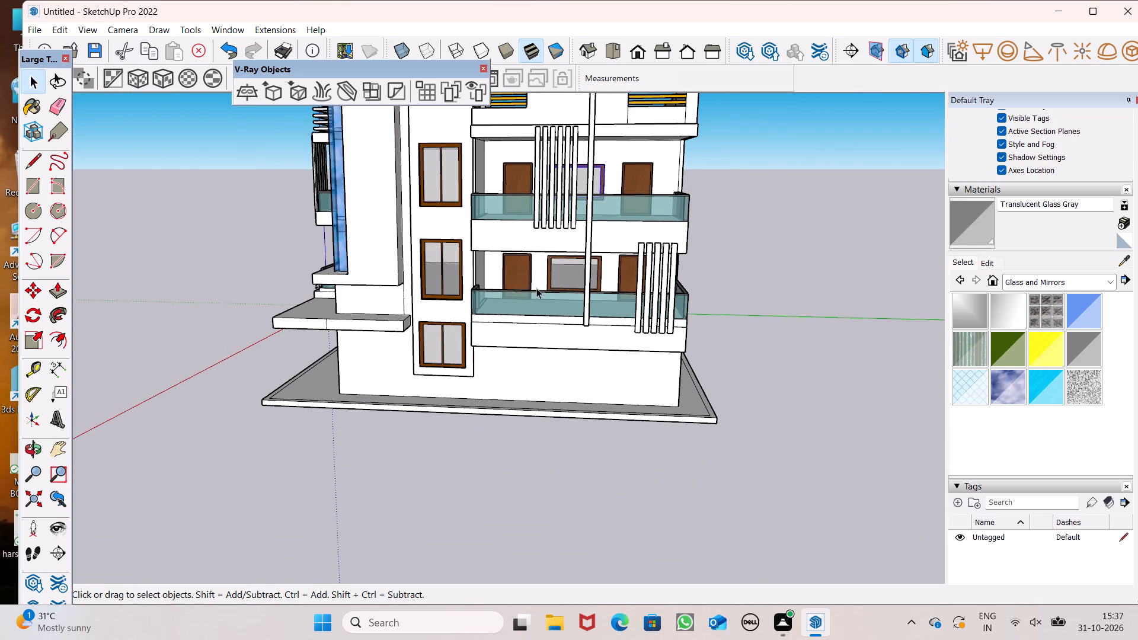
{"action": "scroll", "coordinate": [511, 280], "scroll_direction": "down", "scroll_amount": 2}
{"action": "middle_click_drag", "start_coordinate": [429, 320], "coordinate": [643, 284]}
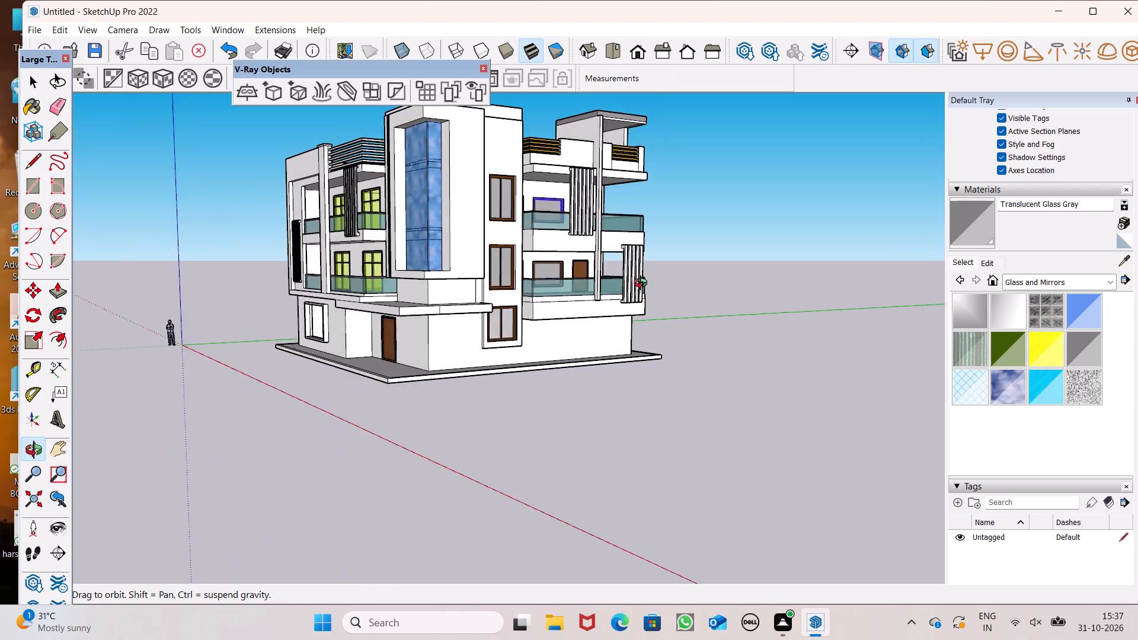
{"action": "middle_click_drag", "start_coordinate": [643, 284], "coordinate": [501, 347]}
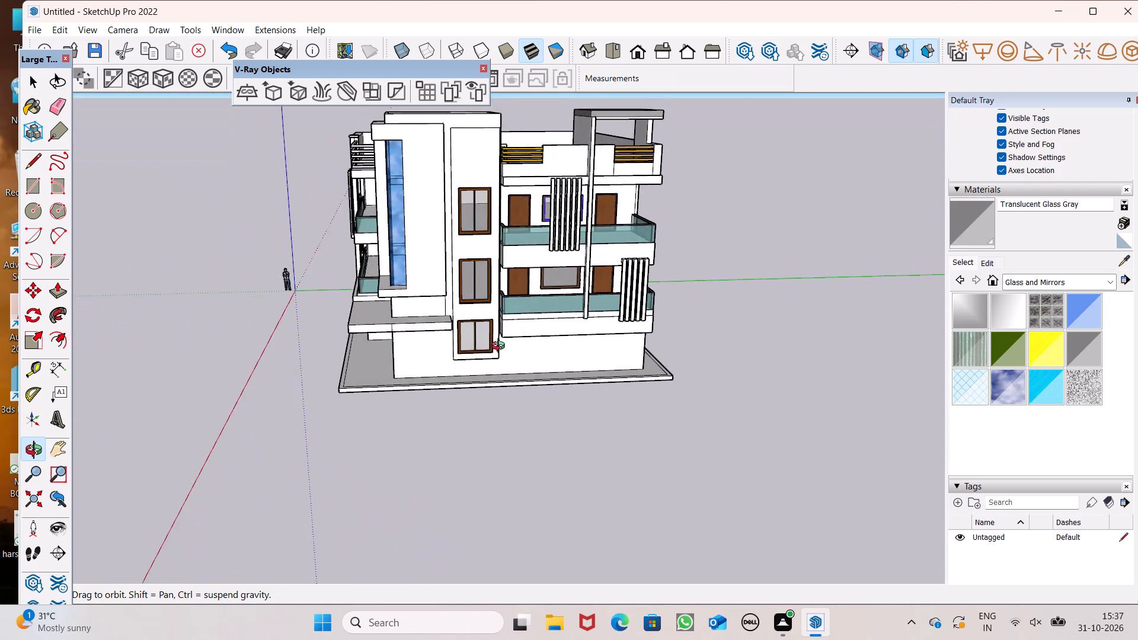
Examine the side facade's stair windows and the balcony doors and windows, close up and from raised and lower angles.
{"action": "middle_click_drag", "start_coordinate": [501, 347], "coordinate": [395, 335]}
{"action": "key", "text": "space"}
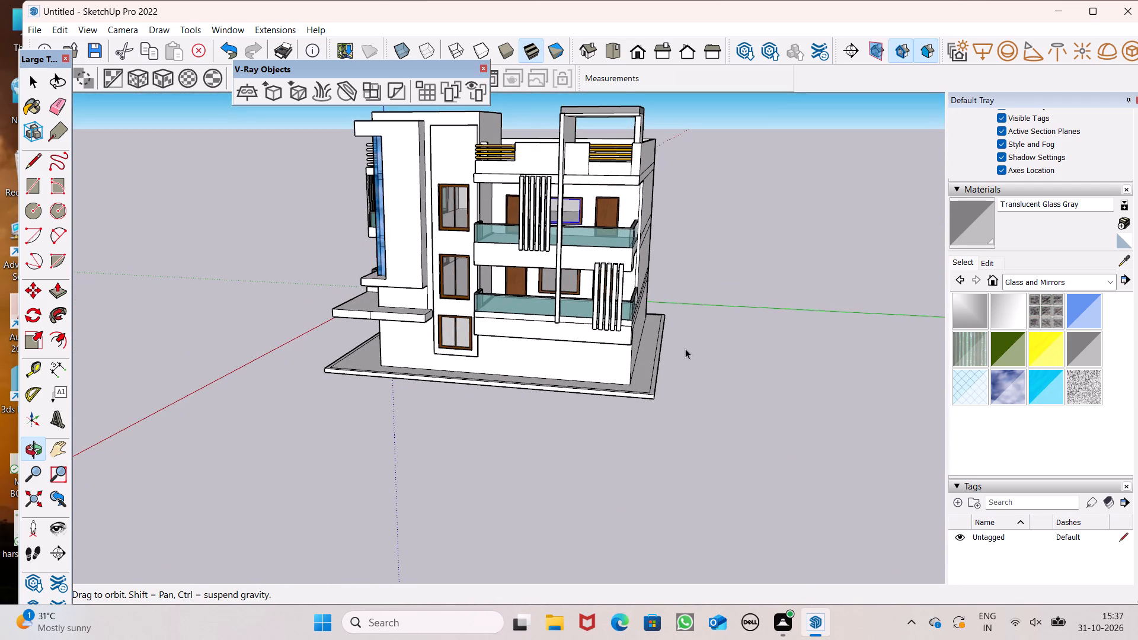
{"action": "left_click", "coordinate": [686, 332]}
{"action": "scroll", "coordinate": [599, 296], "scroll_direction": "up", "scroll_amount": 7}
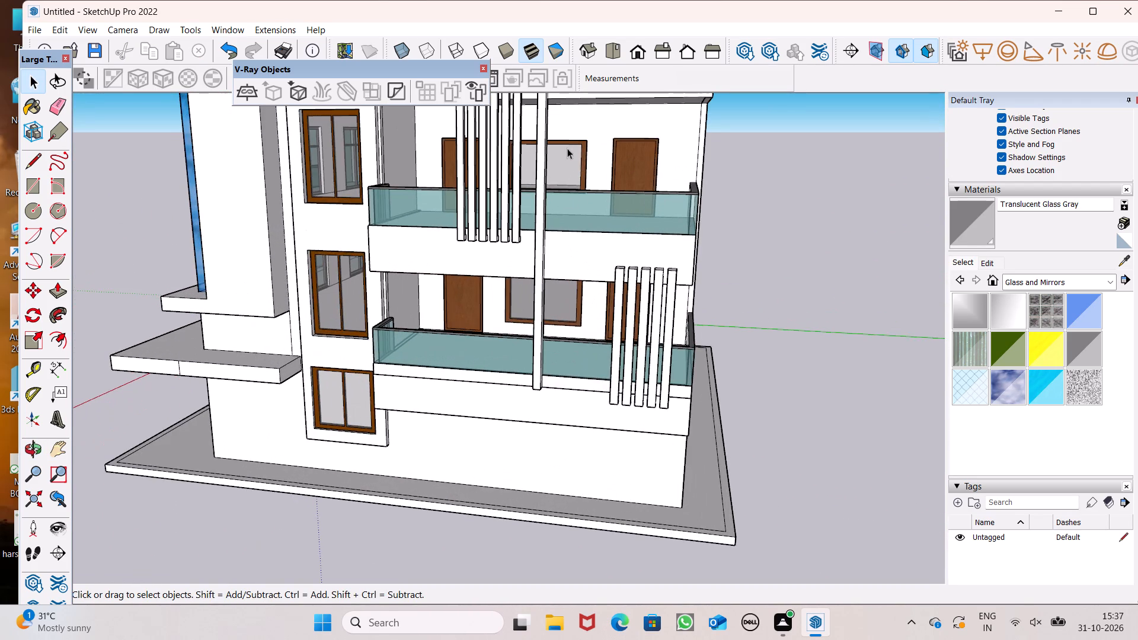
{"action": "scroll", "coordinate": [574, 152], "scroll_direction": "down", "scroll_amount": 5}
{"action": "middle_click_drag", "start_coordinate": [541, 211], "coordinate": [578, 224]}
{"action": "scroll", "coordinate": [540, 312], "scroll_direction": "down", "scroll_amount": 4}
{"action": "middle_click_drag", "start_coordinate": [539, 311], "coordinate": [600, 313]}
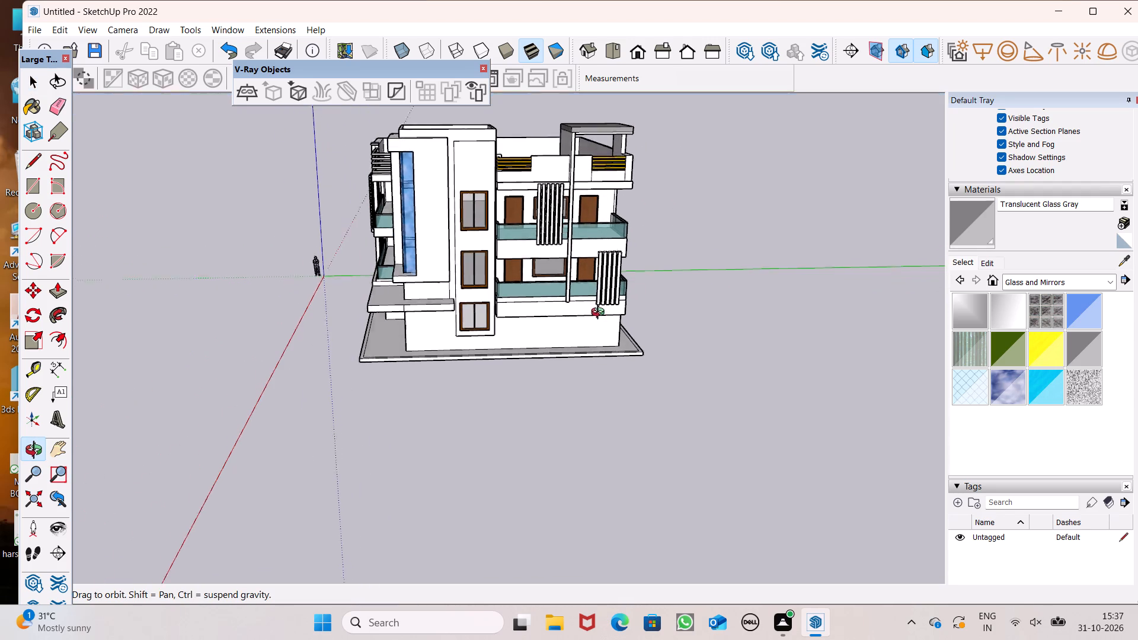
{"action": "middle_click_drag", "start_coordinate": [600, 313], "coordinate": [600, 299]}
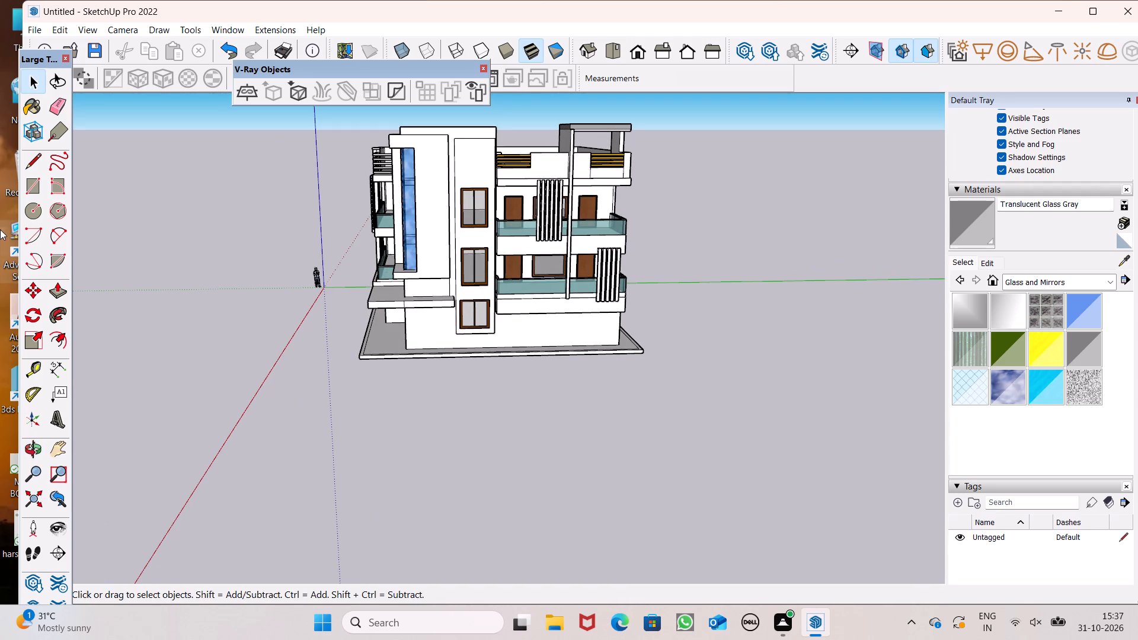
Choose Color E06 from the Colors material collection as the paint material.
{"action": "left_click", "coordinate": [36, 108]}
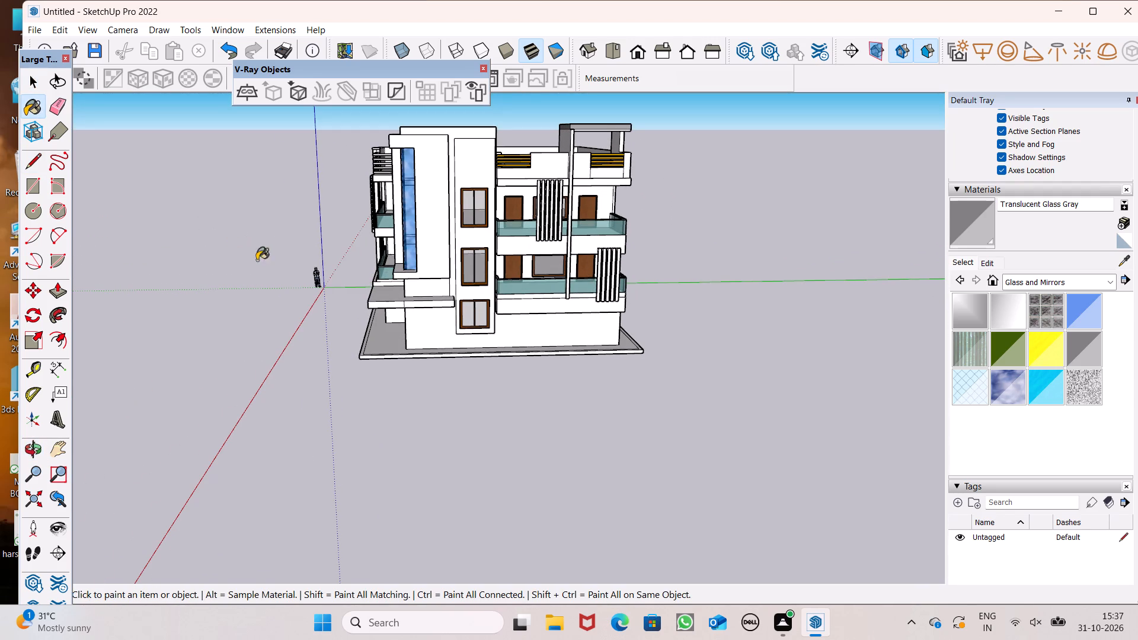
{"action": "left_click", "coordinate": [1035, 277]}
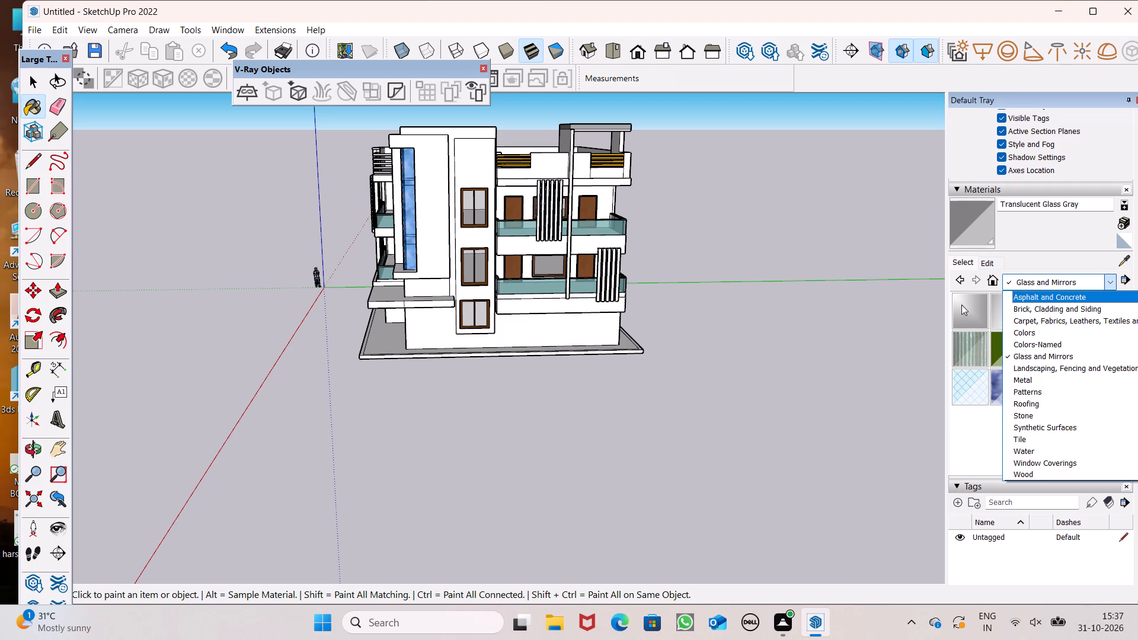
{"action": "left_click", "coordinate": [1030, 331]}
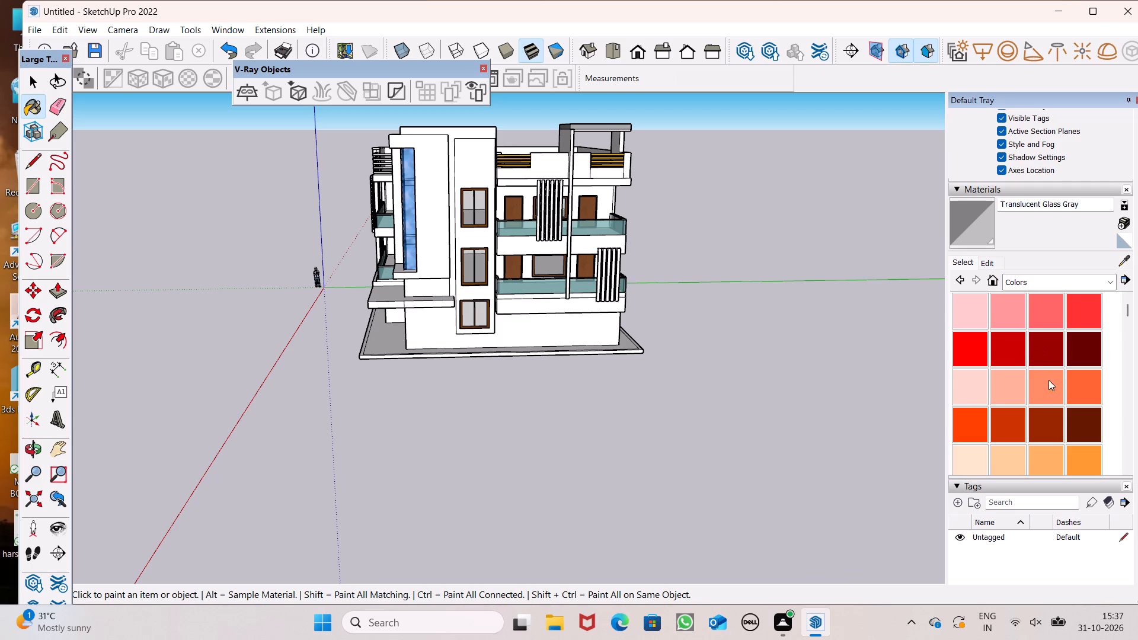
{"action": "scroll", "coordinate": [1038, 393], "scroll_direction": "down", "scroll_amount": 2}
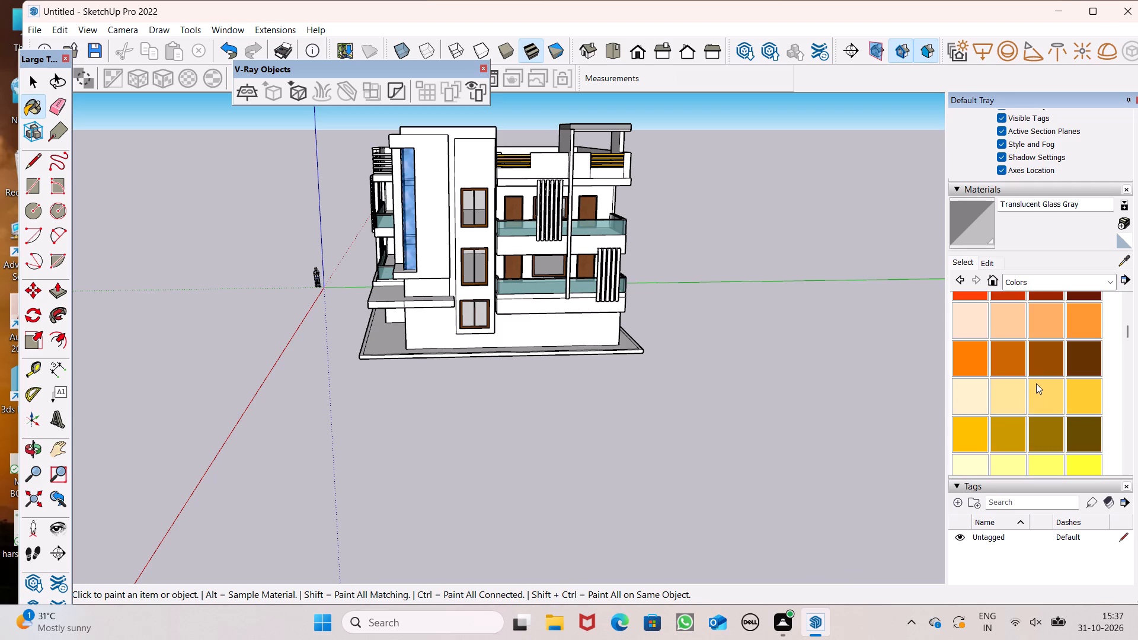
{"action": "scroll", "coordinate": [1036, 383], "scroll_direction": "down", "scroll_amount": 2}
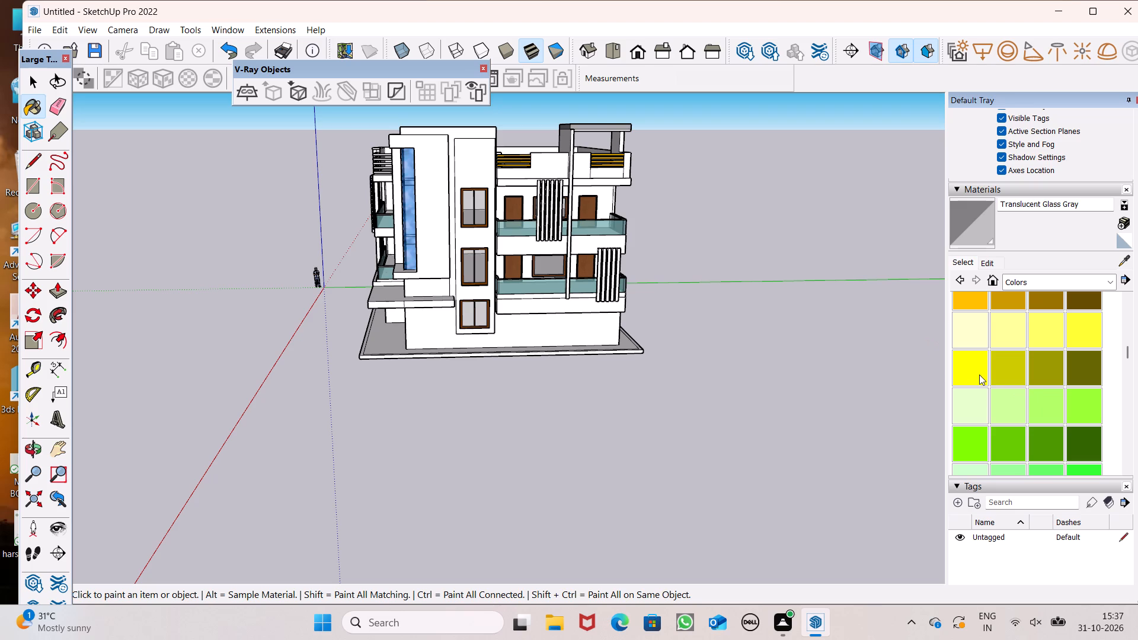
{"action": "left_click", "coordinate": [979, 375]}
{"action": "scroll", "coordinate": [778, 337], "scroll_direction": "down", "scroll_amount": 6}
{"action": "middle_click_drag", "start_coordinate": [600, 257], "coordinate": [600, 272]}
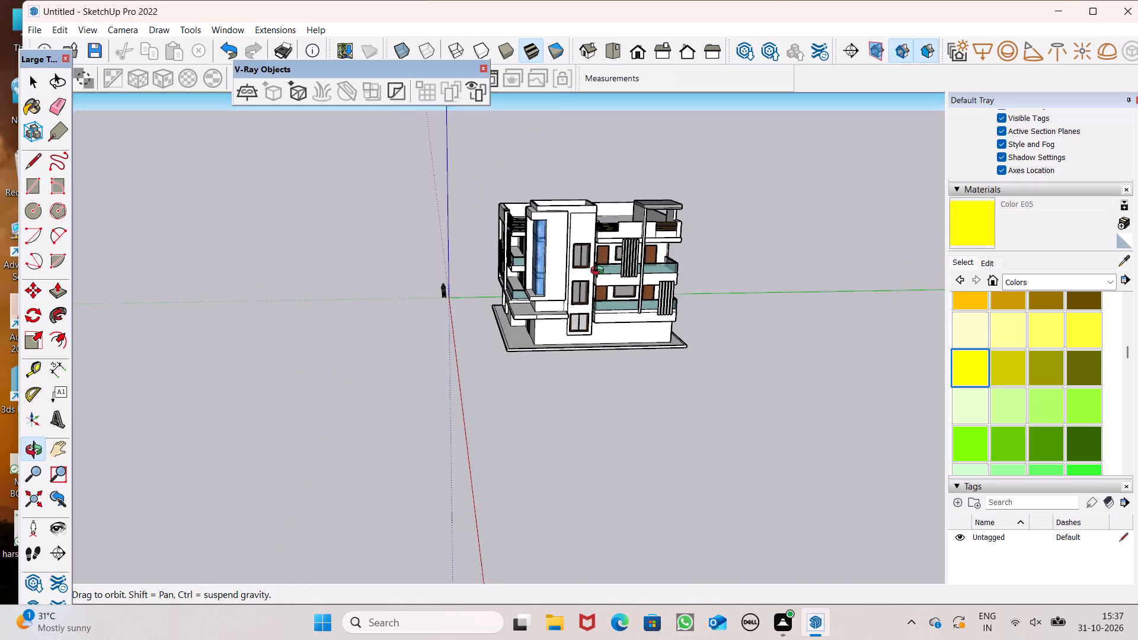
{"action": "middle_click_drag", "start_coordinate": [600, 272], "coordinate": [902, 285]}
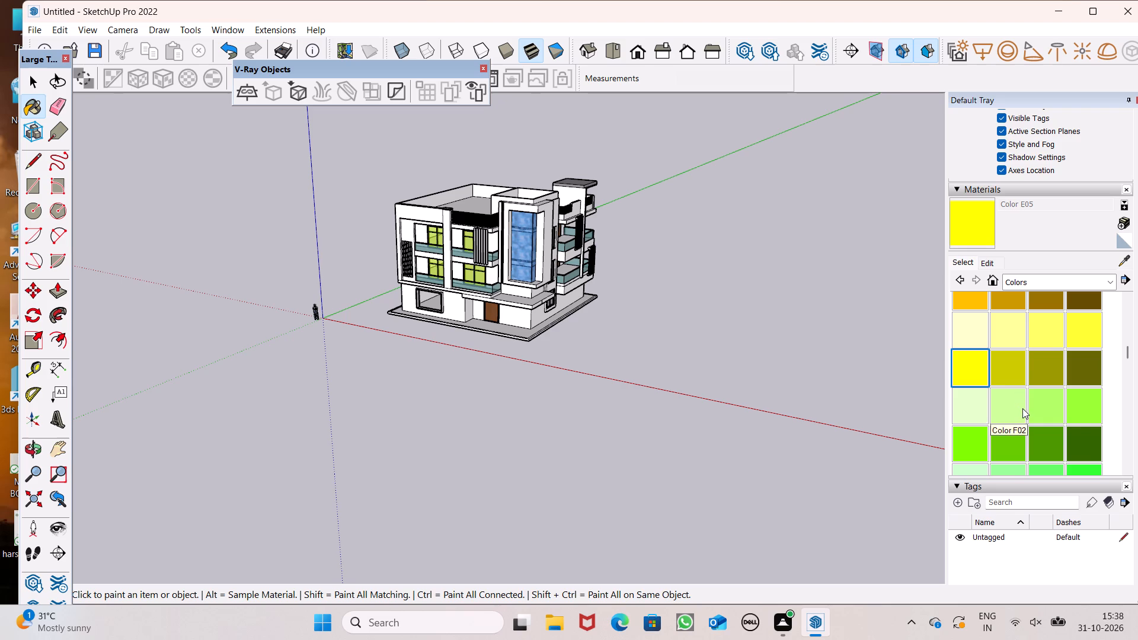
{"action": "left_click", "coordinate": [1017, 373]}
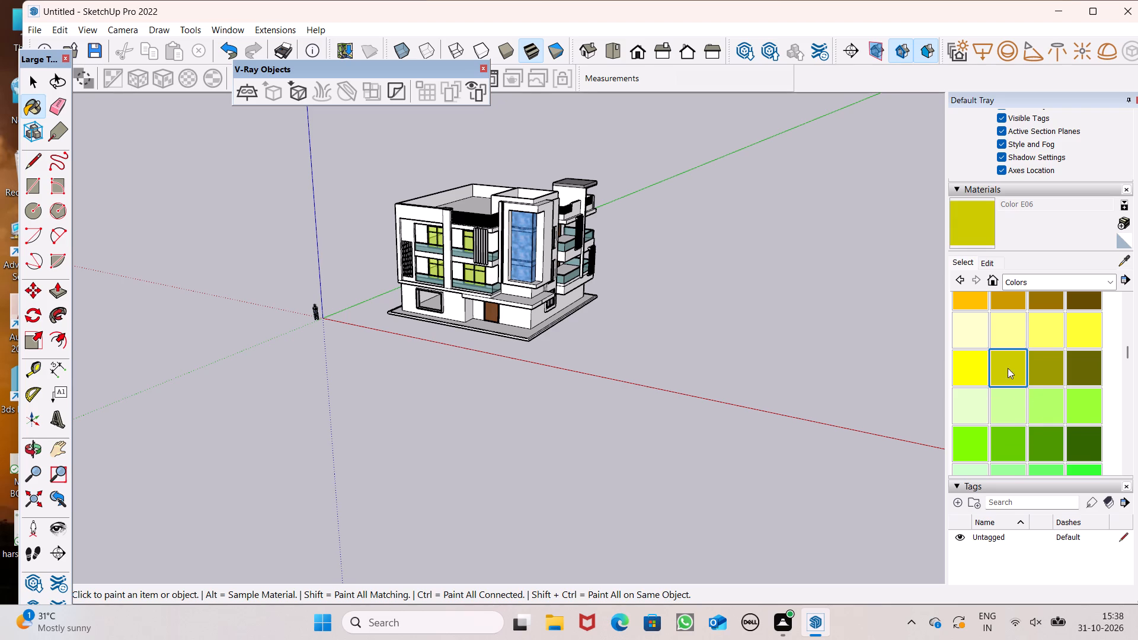
Examine the front facade's ground-floor opening and entrance door, and the building around to its side facade.
{"action": "middle_click_drag", "start_coordinate": [427, 316], "coordinate": [596, 280]}
{"action": "scroll", "coordinate": [403, 280], "scroll_direction": "up", "scroll_amount": 7}
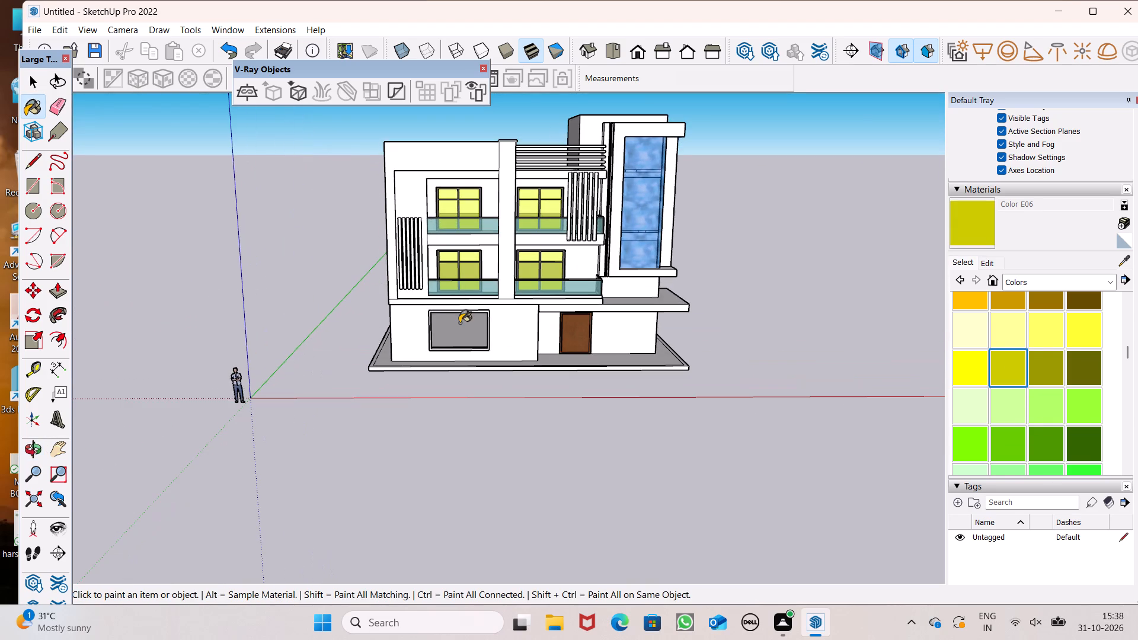
{"action": "scroll", "coordinate": [462, 316], "scroll_direction": "down", "scroll_amount": 5}
{"action": "middle_click_drag", "start_coordinate": [484, 359], "coordinate": [239, 318]}
{"action": "key", "text": "space"}
{"action": "scroll", "coordinate": [490, 300], "scroll_direction": "down", "scroll_amount": 1}
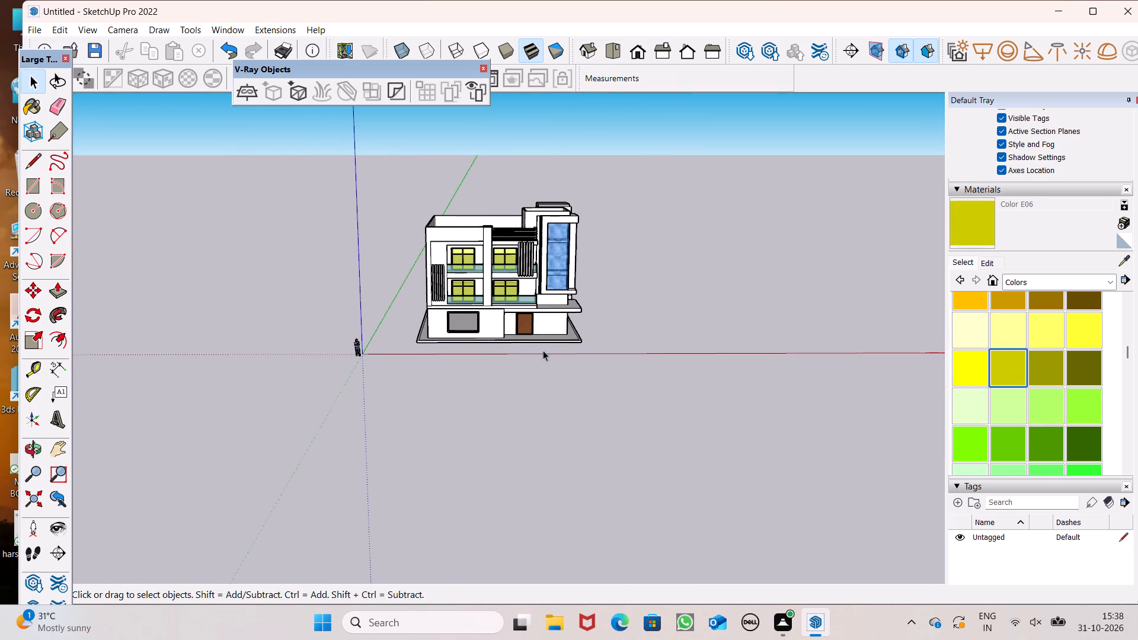
{"action": "middle_click_drag", "start_coordinate": [532, 351], "coordinate": [152, 286]}
{"action": "scroll", "coordinate": [365, 262], "scroll_direction": "up", "scroll_amount": 2}
{"action": "scroll", "coordinate": [537, 229], "scroll_direction": "down", "scroll_amount": 3}
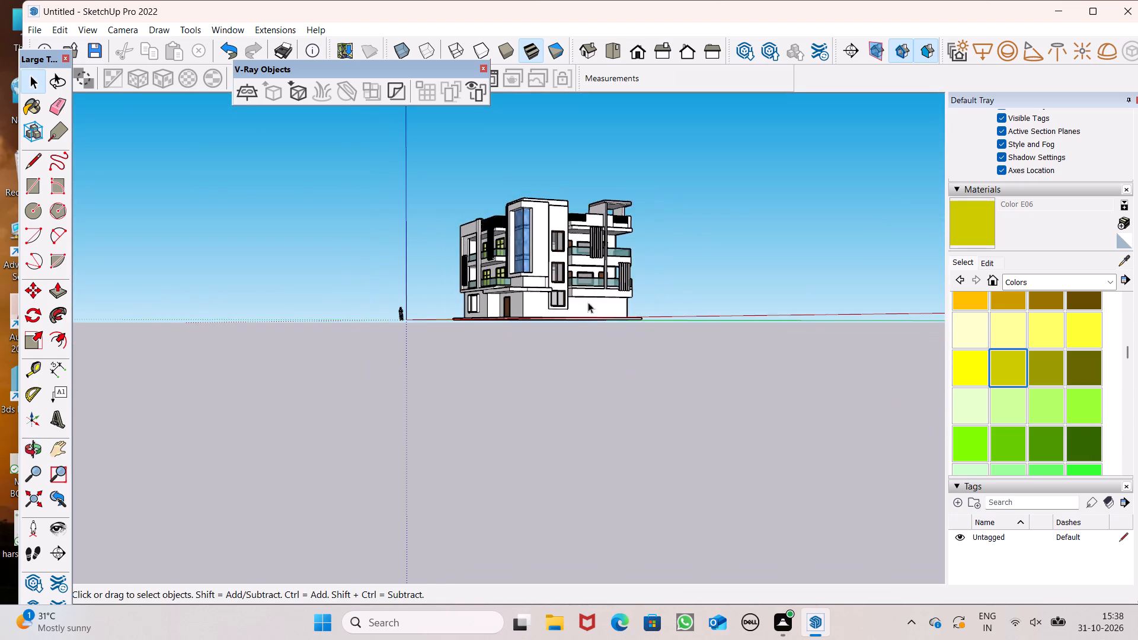
Copy the single-pane window of the lower side balcony out to the open space in front of the side facade.
{"action": "middle_click_drag", "start_coordinate": [588, 302], "coordinate": [418, 341]}
{"action": "scroll", "coordinate": [483, 319], "scroll_direction": "up", "scroll_amount": 7}
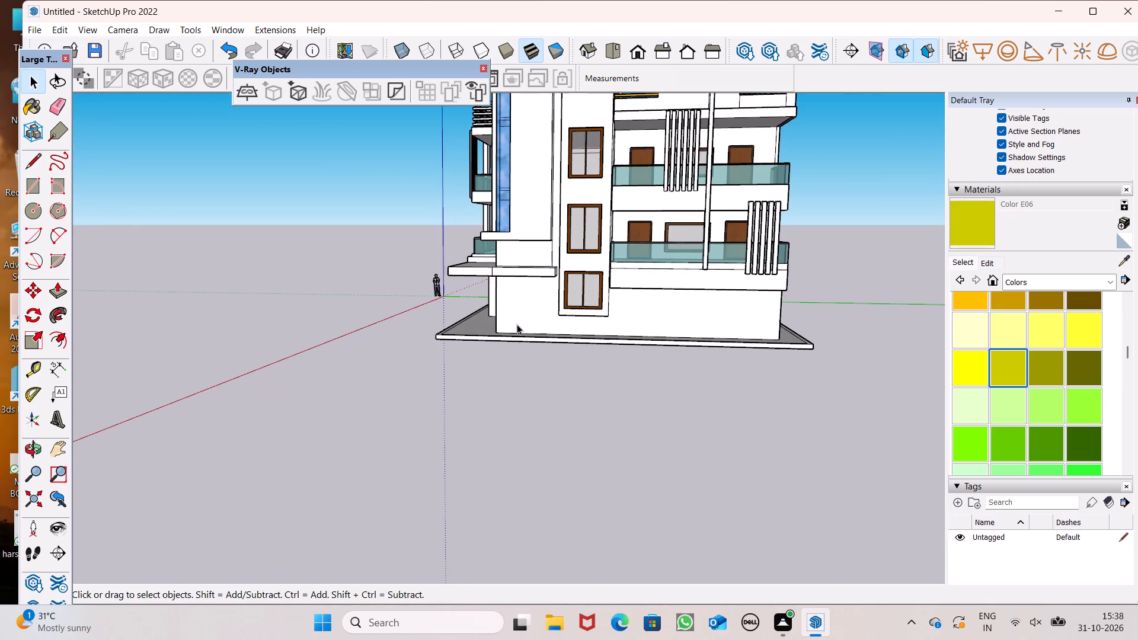
{"action": "scroll", "coordinate": [516, 322], "scroll_direction": "up", "scroll_amount": 7}
{"action": "scroll", "coordinate": [599, 272], "scroll_direction": "down", "scroll_amount": 7}
{"action": "middle_click_drag", "start_coordinate": [622, 273], "coordinate": [619, 307]}
{"action": "scroll", "coordinate": [616, 310], "scroll_direction": "up", "scroll_amount": 1}
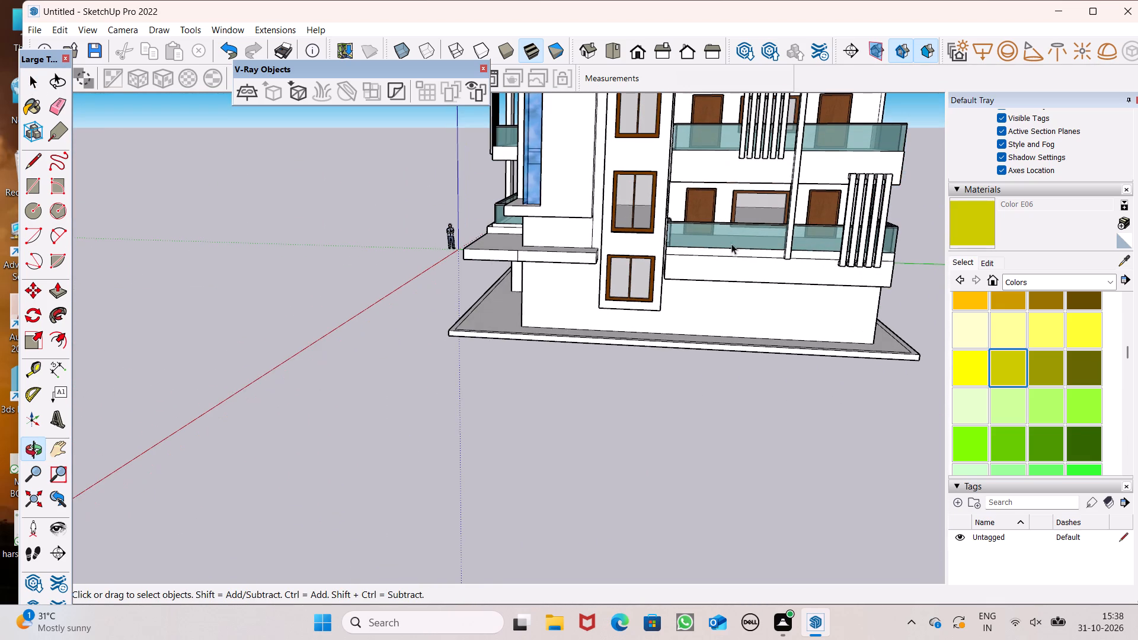
{"action": "left_click", "coordinate": [764, 207]}
{"action": "scroll", "coordinate": [698, 200], "scroll_direction": "down", "scroll_amount": 6}
{"action": "key", "text": "m"}
{"action": "key", "text": "Return"}
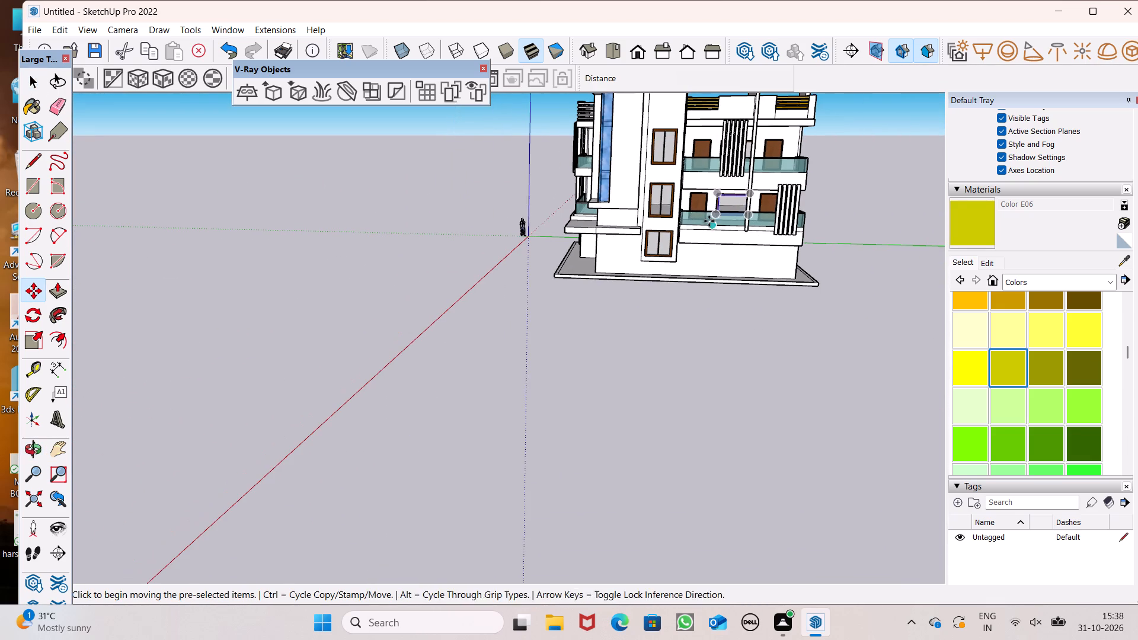
{"action": "scroll", "coordinate": [723, 210], "scroll_direction": "down", "scroll_amount": 3}
{"action": "middle_click_drag", "start_coordinate": [752, 248], "coordinate": [779, 297]}
{"action": "scroll", "coordinate": [761, 268], "scroll_direction": "down", "scroll_amount": 1}
{"action": "scroll", "coordinate": [759, 264], "scroll_direction": "up", "scroll_amount": 7}
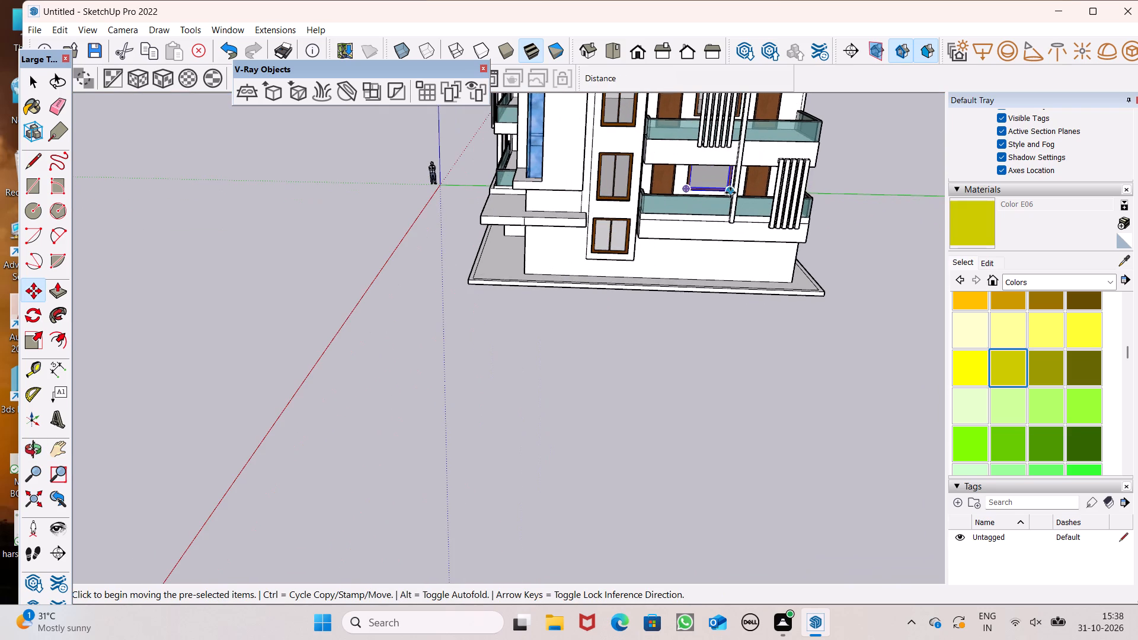
{"action": "left_click_drag", "start_coordinate": [730, 193], "coordinate": [567, 351]}
{"action": "key", "text": "space"}
{"action": "left_click", "coordinate": [599, 368]}
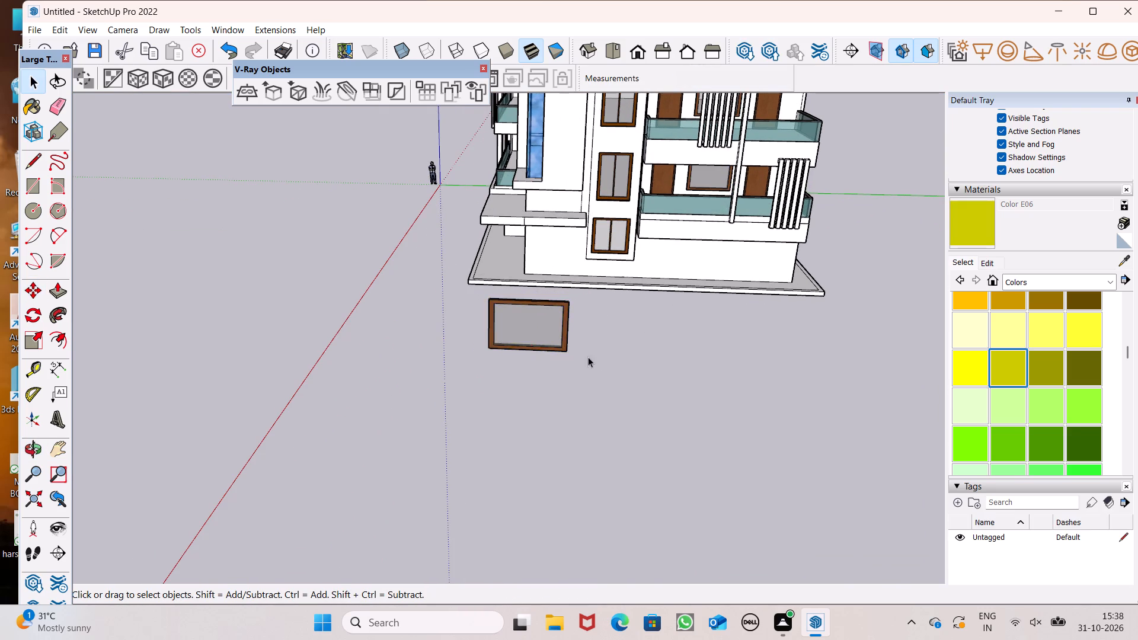
Select the copied window standing apart from the side facade.
{"action": "scroll", "coordinate": [592, 318], "scroll_direction": "down", "scroll_amount": 4}
{"action": "middle_click_drag", "start_coordinate": [555, 350], "coordinate": [954, 334]}
{"action": "scroll", "coordinate": [769, 257], "scroll_direction": "up", "scroll_amount": 5}
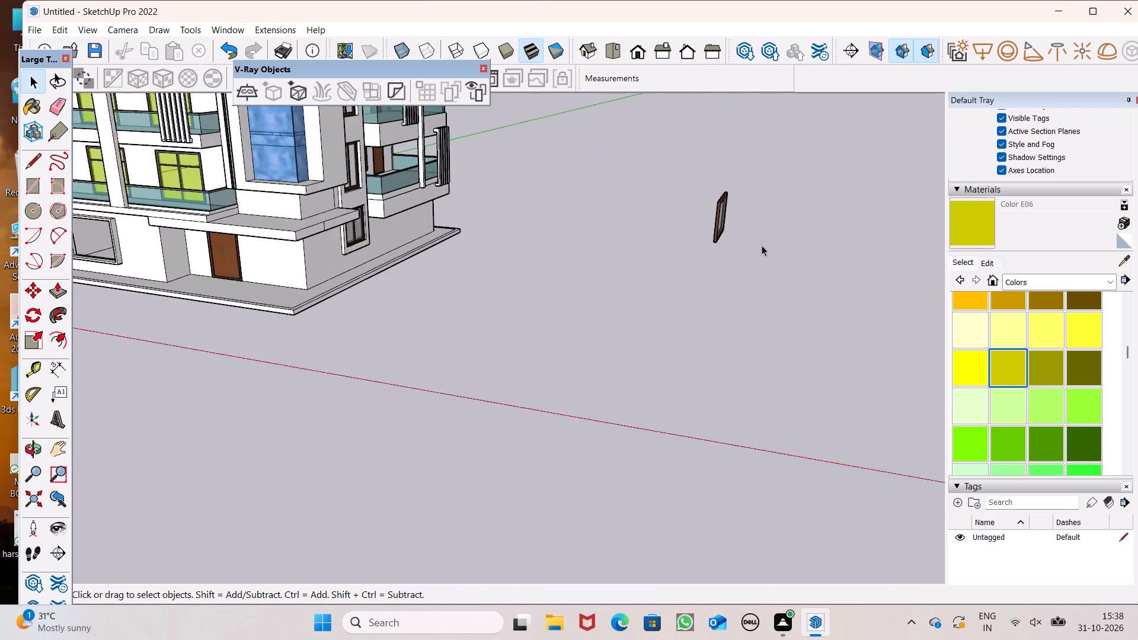
{"action": "scroll", "coordinate": [762, 245], "scroll_direction": "up", "scroll_amount": 2}
{"action": "left_click", "coordinate": [713, 225]}
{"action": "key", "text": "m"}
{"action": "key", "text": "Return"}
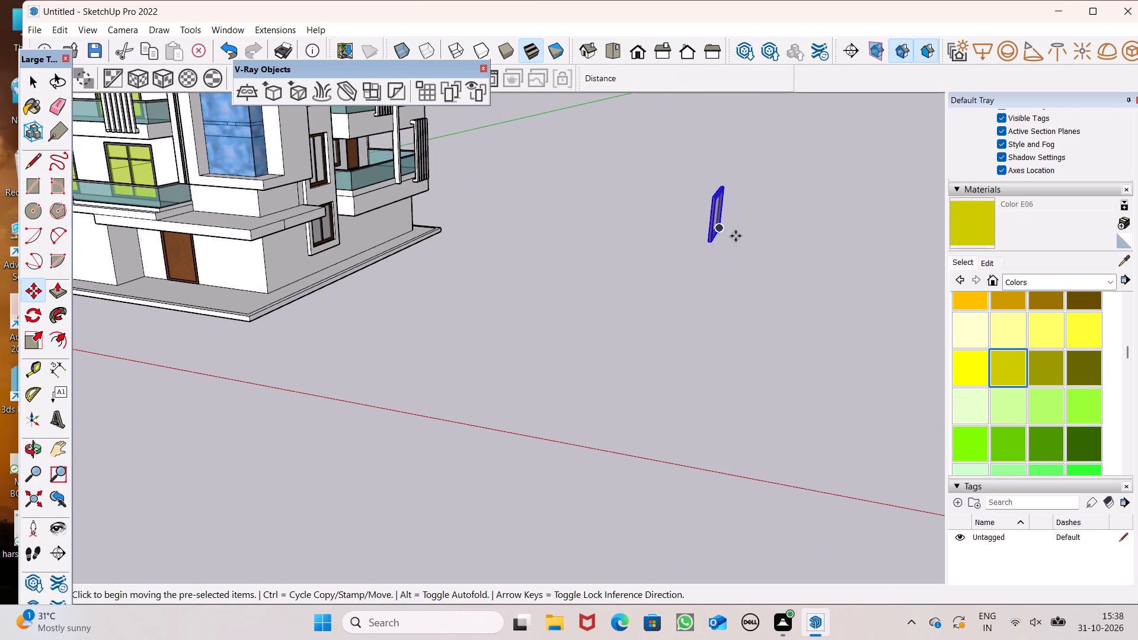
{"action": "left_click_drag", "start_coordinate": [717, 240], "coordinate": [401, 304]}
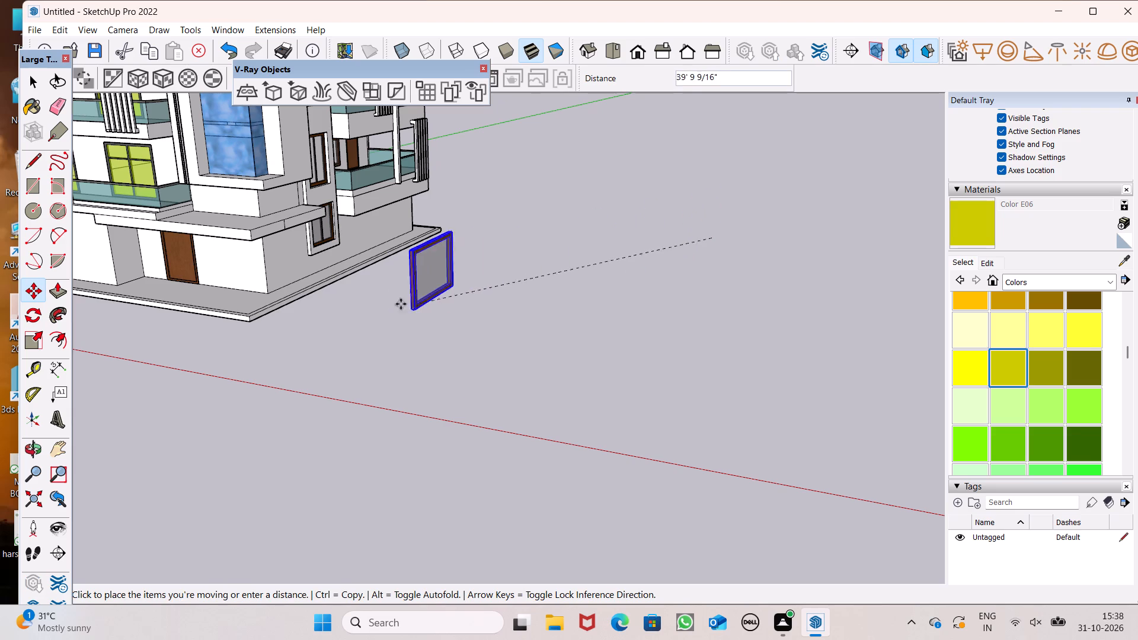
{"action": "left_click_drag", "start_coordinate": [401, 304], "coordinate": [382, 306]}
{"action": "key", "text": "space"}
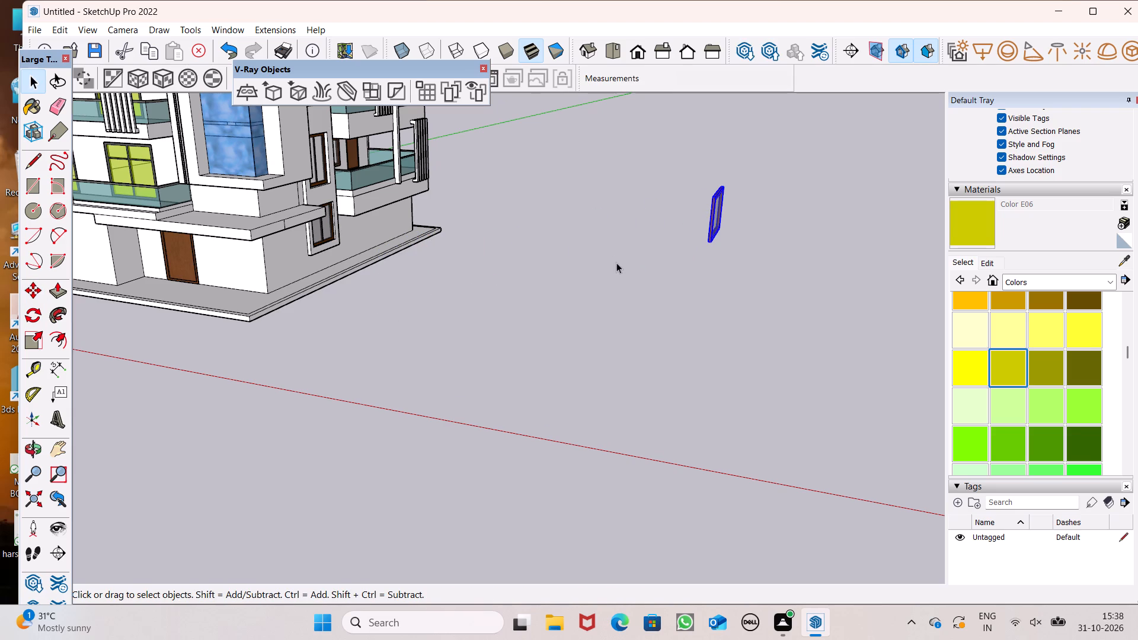
Move the copied window away from the side facade to the open space in front of the building, near the red axis.
{"action": "key", "text": "m"}
{"action": "key", "text": "Return"}
{"action": "key", "text": "backslash"}
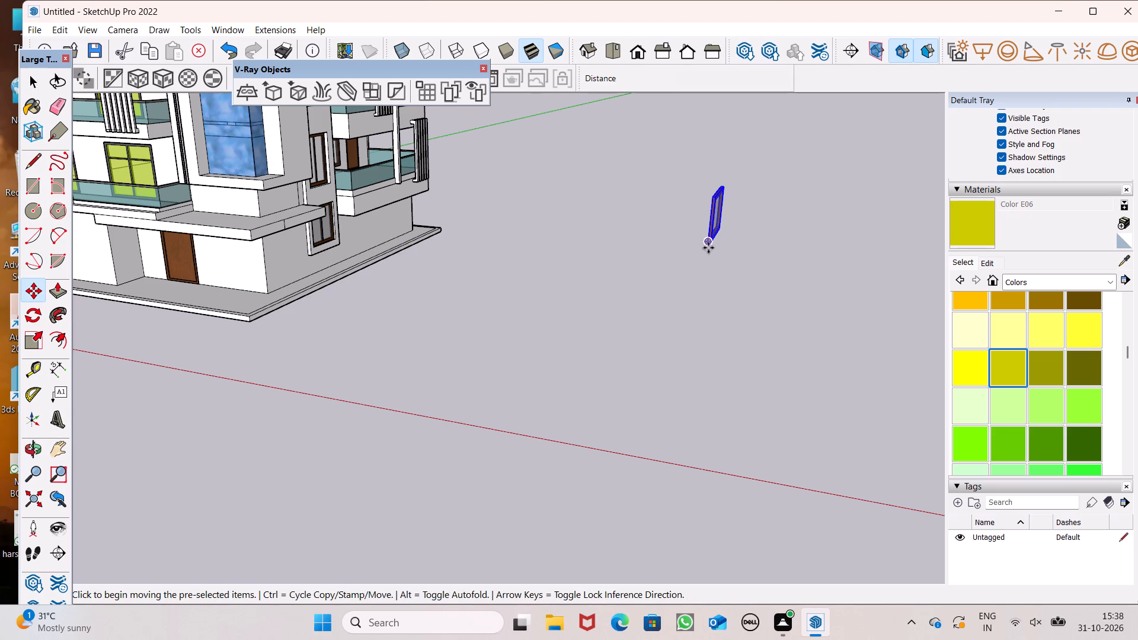
{"action": "left_click_drag", "start_coordinate": [706, 239], "coordinate": [326, 328]}
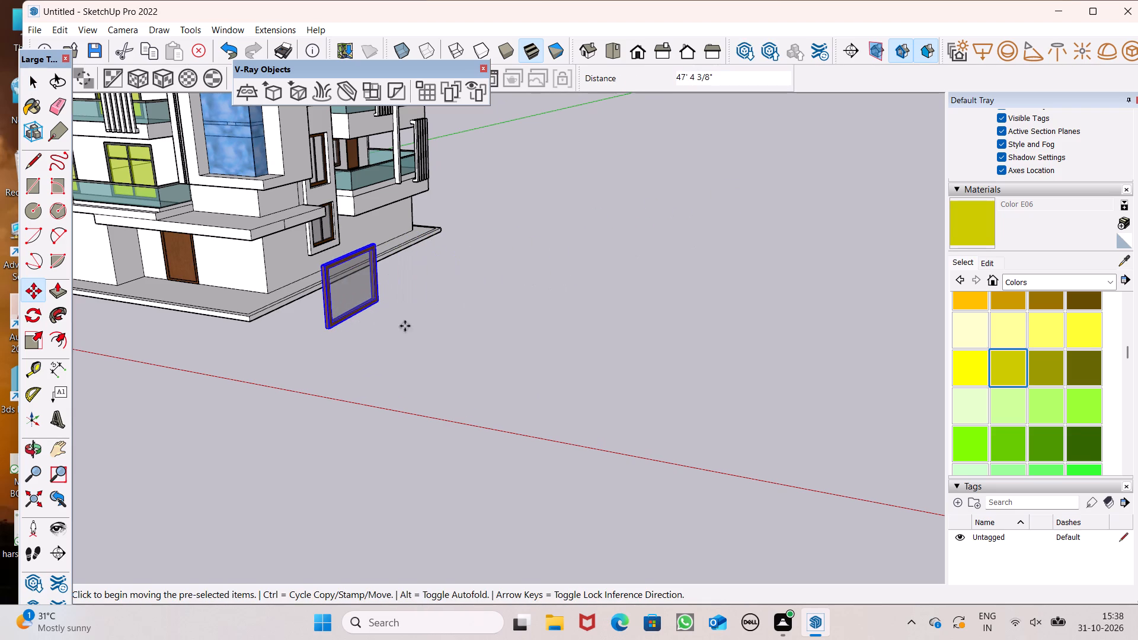
{"action": "left_click", "coordinate": [463, 318]}
{"action": "scroll", "coordinate": [470, 316], "scroll_direction": "down", "scroll_amount": 1}
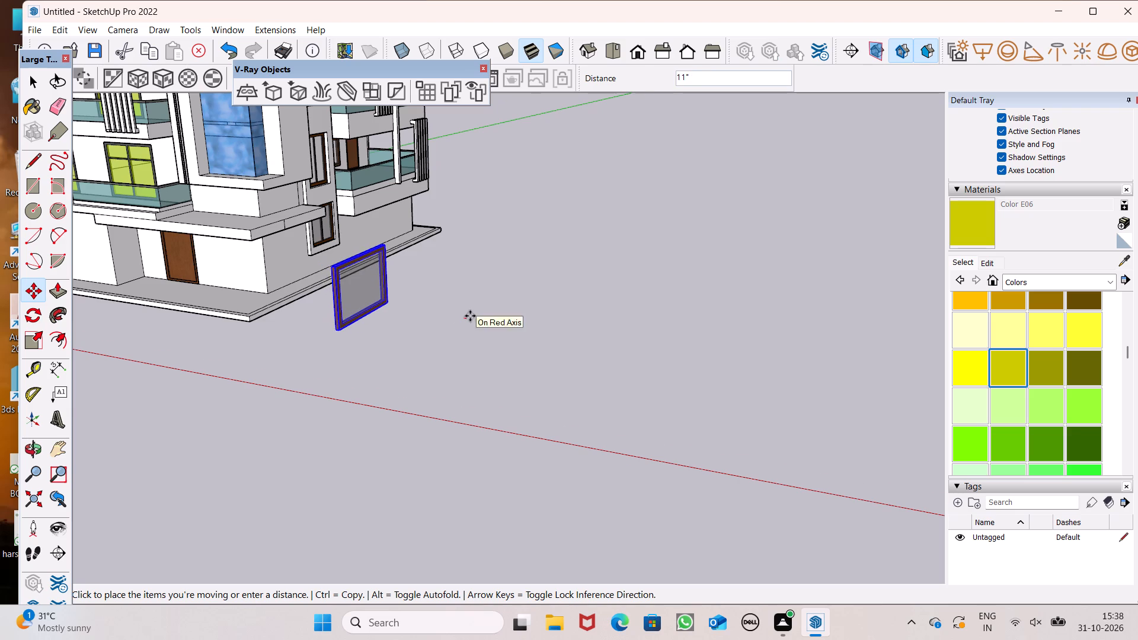
{"action": "scroll", "coordinate": [470, 316], "scroll_direction": "down", "scroll_amount": 1}
{"action": "middle_click_drag", "start_coordinate": [431, 408], "coordinate": [535, 356]}
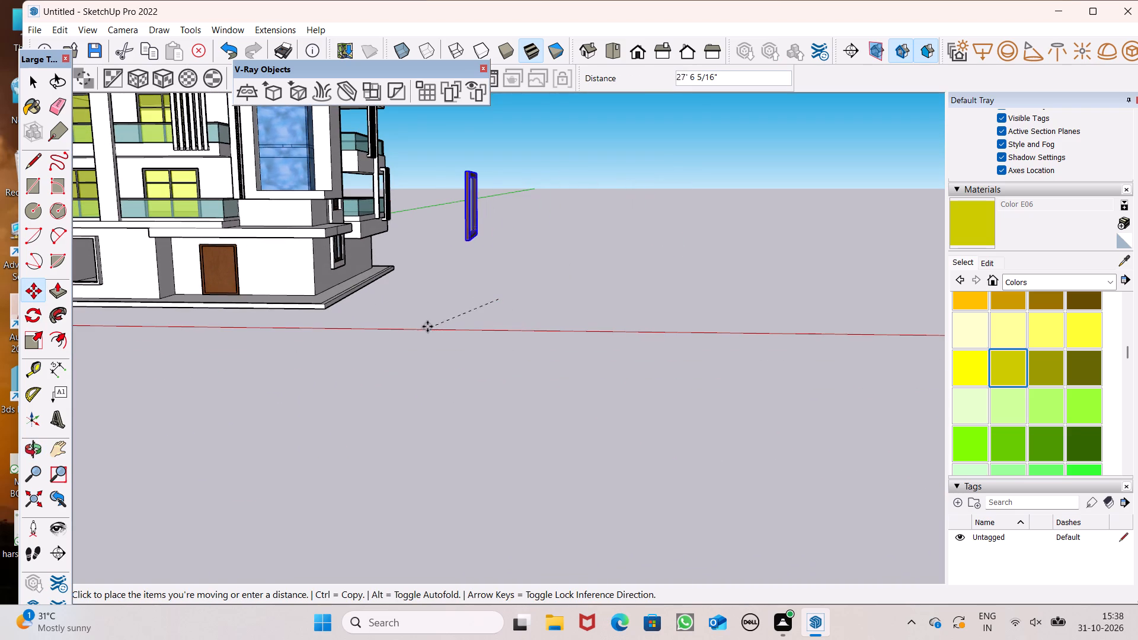
{"action": "left_click", "coordinate": [415, 332]}
{"action": "key", "text": "space"}
Rotate the copied window a quarter turn about the vertical axis at its bottom corner, so it lies parallel to the front facade.
{"action": "scroll", "coordinate": [516, 283], "scroll_direction": "down", "scroll_amount": 3}
{"action": "middle_click_drag", "start_coordinate": [521, 285], "coordinate": [527, 338]}
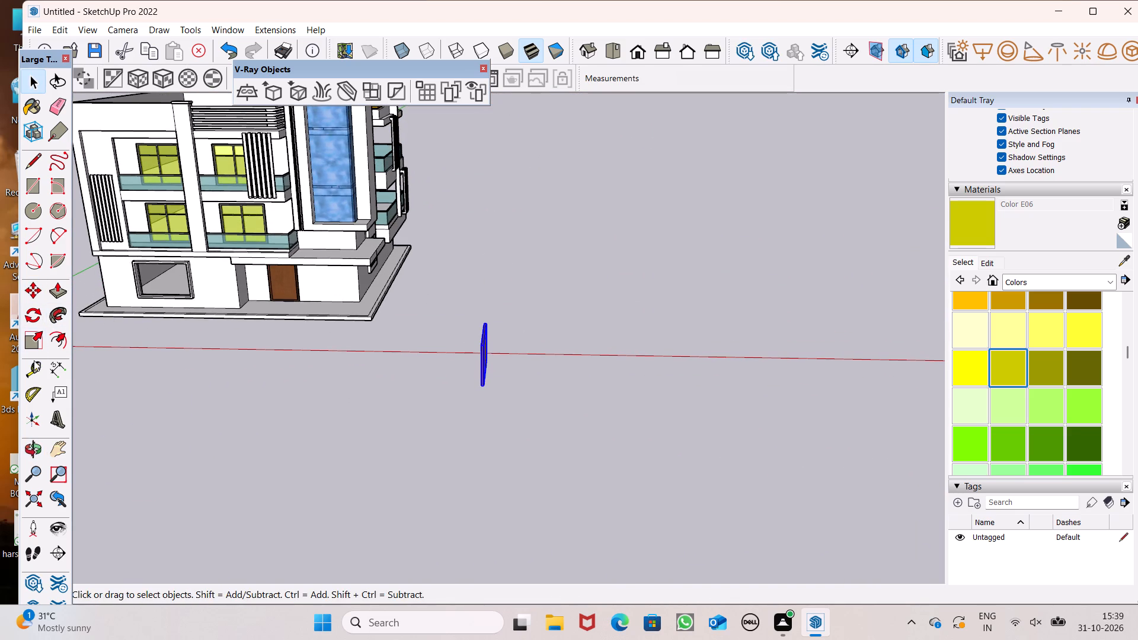
{"action": "left_click", "coordinate": [38, 319]}
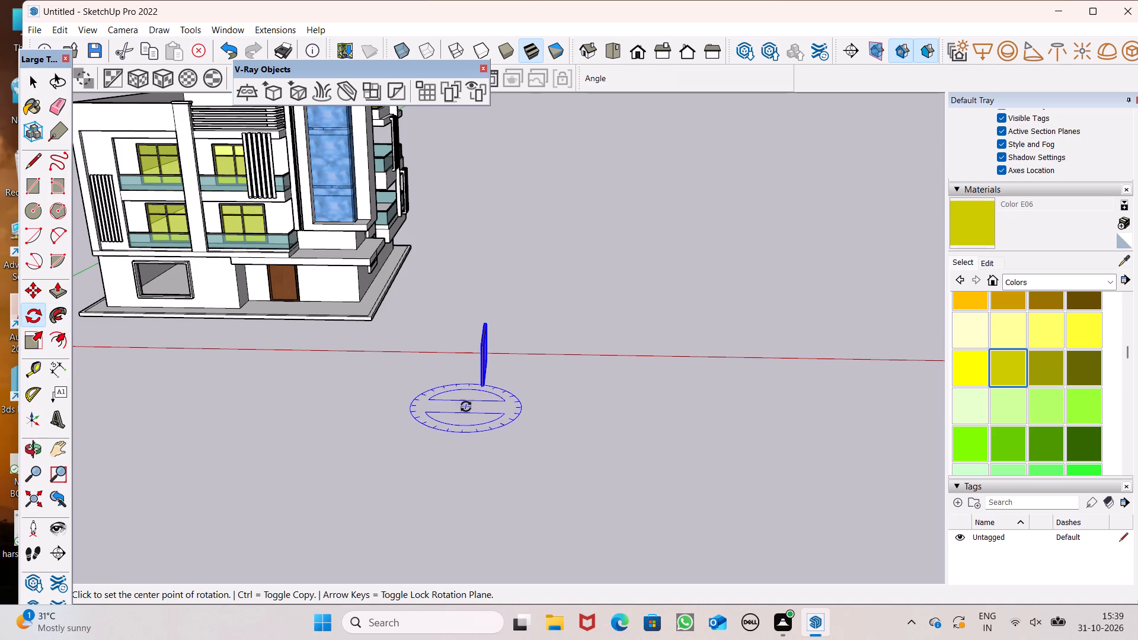
{"action": "left_click", "coordinate": [477, 393]}
{"action": "left_click", "coordinate": [519, 393]}
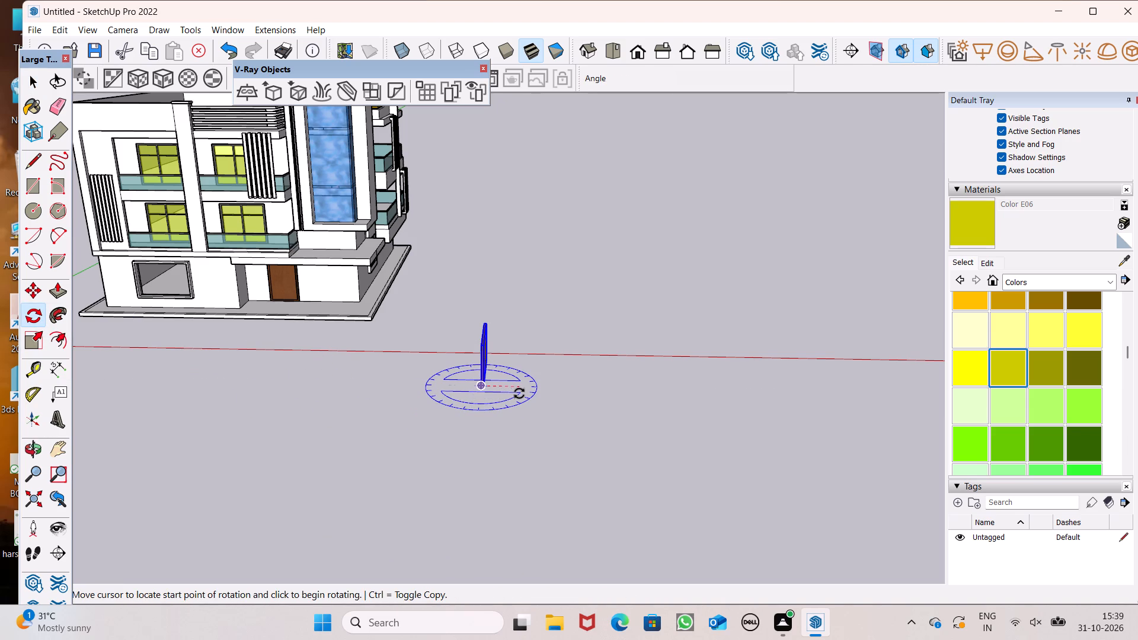
{"action": "left_click", "coordinate": [474, 415]}
{"action": "scroll", "coordinate": [558, 324], "scroll_direction": "down", "scroll_amount": 3}
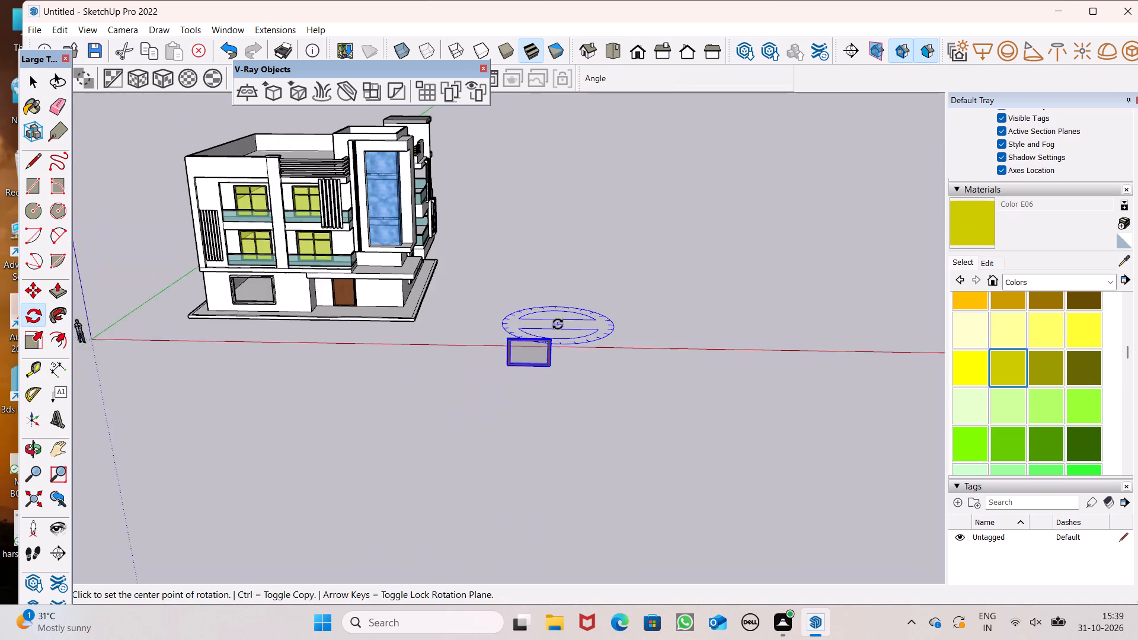
{"action": "scroll", "coordinate": [558, 324], "scroll_direction": "down", "scroll_amount": 2}
{"action": "key", "text": "space"}
Move the rotated single-pane window from the open space beside the building to the front facade's ground-floor window opening.
{"action": "type", "text": "b"}
{"action": "scroll", "coordinate": [558, 324], "scroll_direction": "down", "scroll_amount": 5}
{"action": "scroll", "coordinate": [684, 285], "scroll_direction": "down", "scroll_amount": 6}
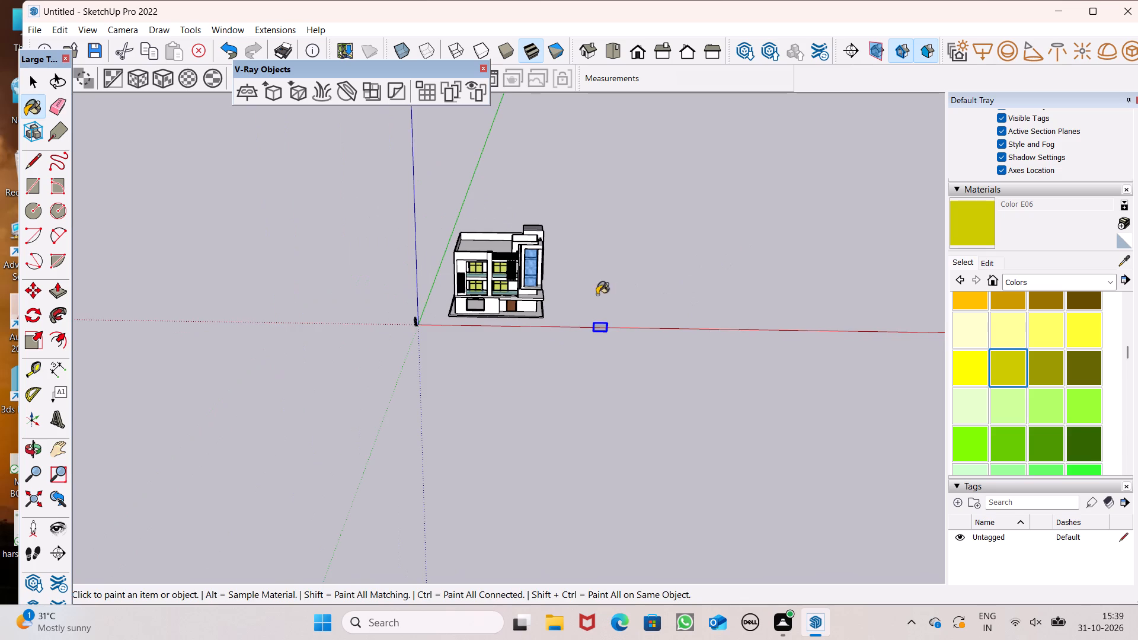
{"action": "middle_click_drag", "start_coordinate": [554, 319], "coordinate": [564, 248]}
{"action": "key", "text": "m"}
{"action": "key", "text": "Return"}
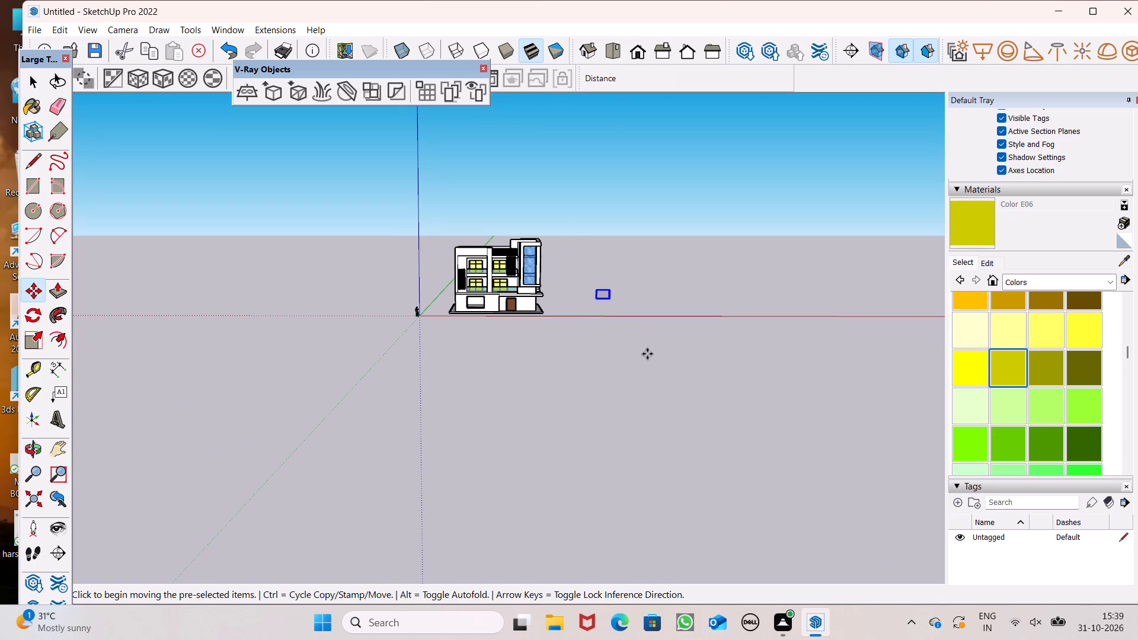
{"action": "scroll", "coordinate": [678, 351], "scroll_direction": "down", "scroll_amount": 3}
{"action": "middle_click_drag", "start_coordinate": [639, 359], "coordinate": [666, 350]}
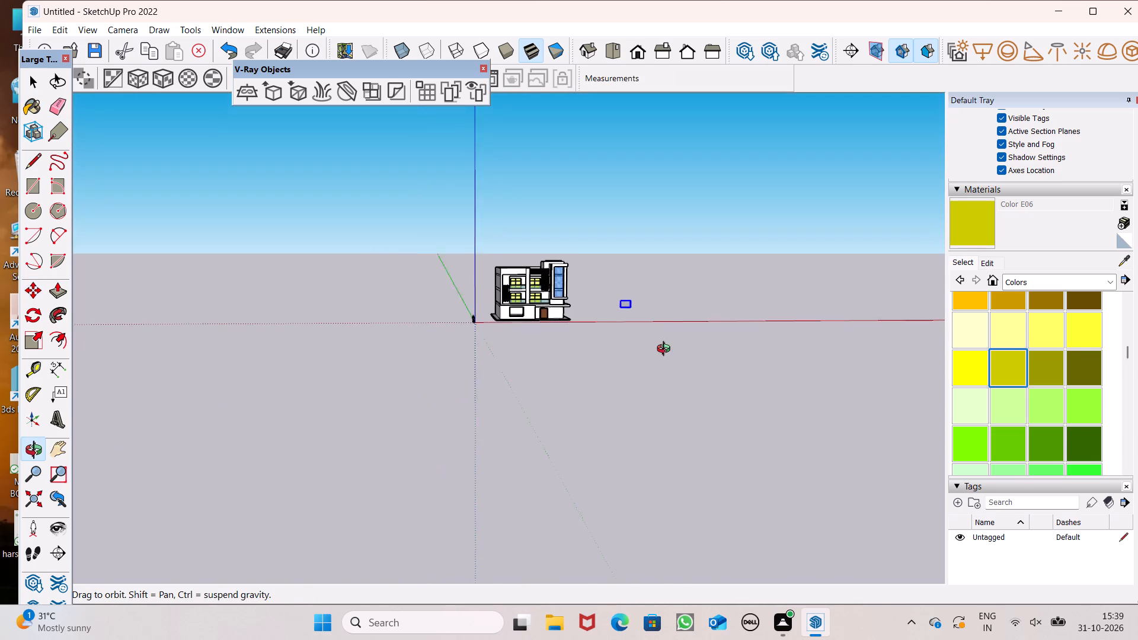
{"action": "middle_click_drag", "start_coordinate": [666, 350], "coordinate": [673, 357]}
{"action": "scroll", "coordinate": [650, 308], "scroll_direction": "up", "scroll_amount": 6}
{"action": "left_click_drag", "start_coordinate": [625, 309], "coordinate": [474, 322]}
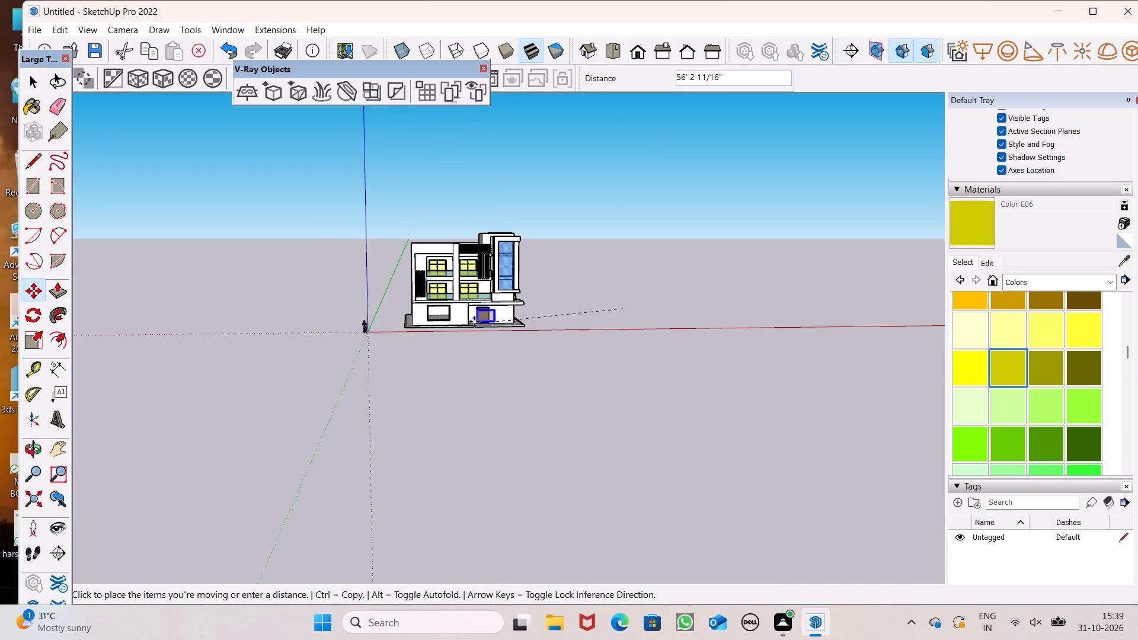
{"action": "left_click_drag", "start_coordinate": [474, 322], "coordinate": [445, 318]}
{"action": "scroll", "coordinate": [426, 300], "scroll_direction": "up", "scroll_amount": 8}
{"action": "scroll", "coordinate": [477, 405], "scroll_direction": "up", "scroll_amount": 7}
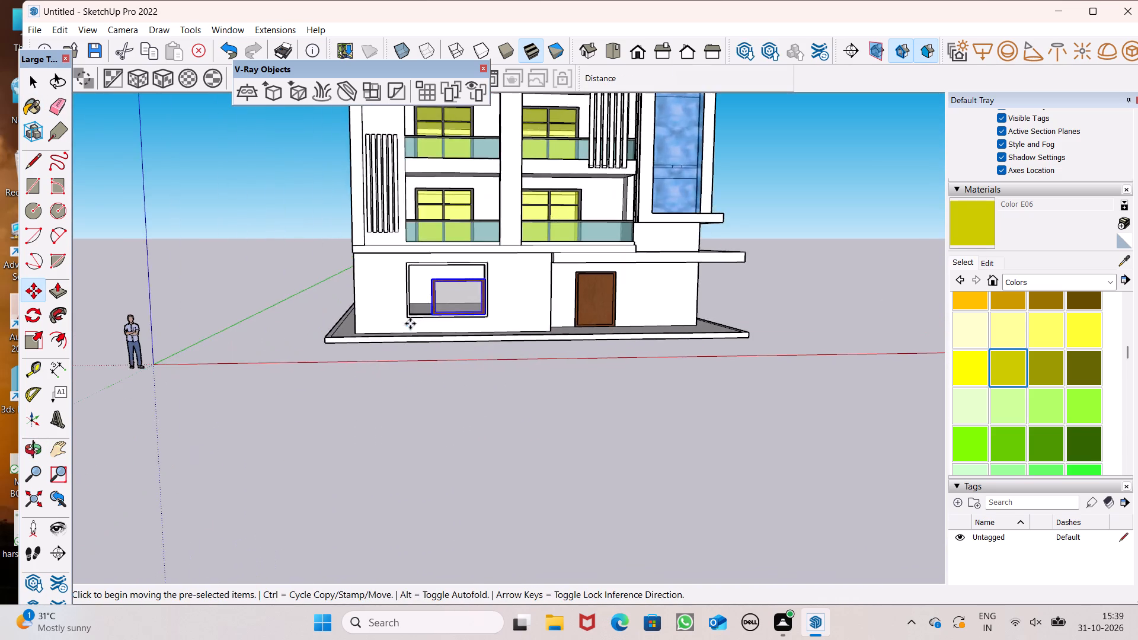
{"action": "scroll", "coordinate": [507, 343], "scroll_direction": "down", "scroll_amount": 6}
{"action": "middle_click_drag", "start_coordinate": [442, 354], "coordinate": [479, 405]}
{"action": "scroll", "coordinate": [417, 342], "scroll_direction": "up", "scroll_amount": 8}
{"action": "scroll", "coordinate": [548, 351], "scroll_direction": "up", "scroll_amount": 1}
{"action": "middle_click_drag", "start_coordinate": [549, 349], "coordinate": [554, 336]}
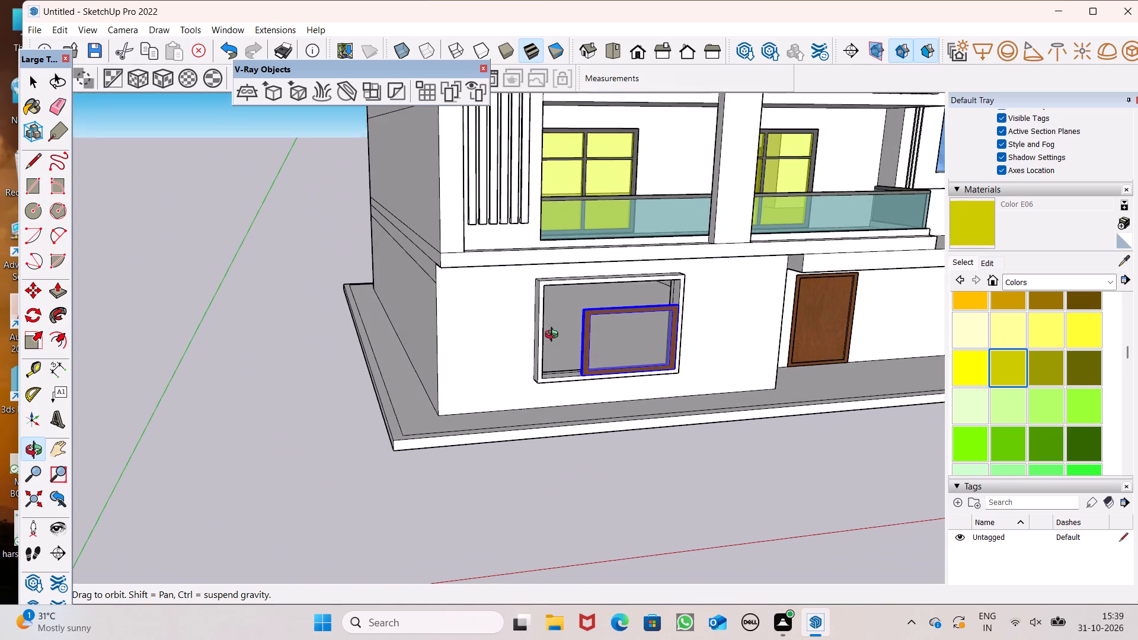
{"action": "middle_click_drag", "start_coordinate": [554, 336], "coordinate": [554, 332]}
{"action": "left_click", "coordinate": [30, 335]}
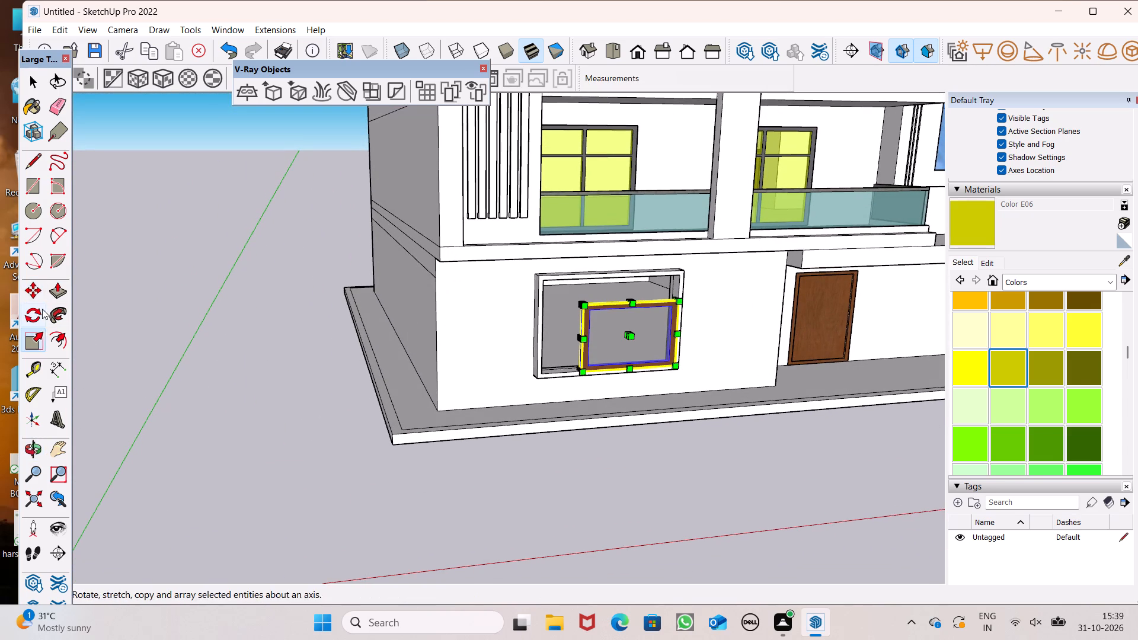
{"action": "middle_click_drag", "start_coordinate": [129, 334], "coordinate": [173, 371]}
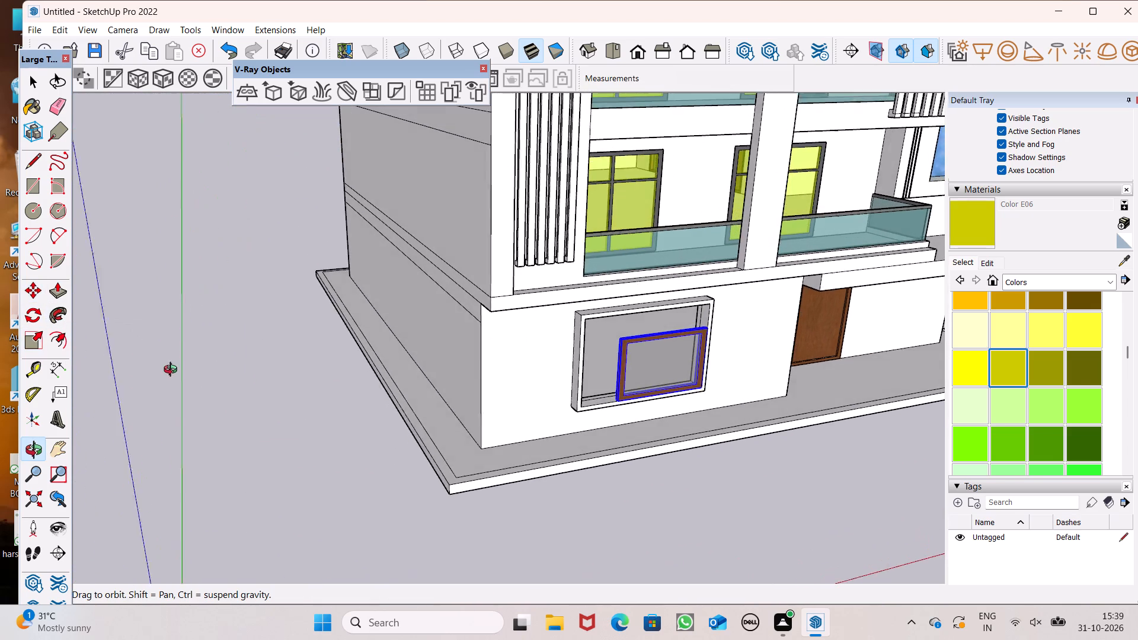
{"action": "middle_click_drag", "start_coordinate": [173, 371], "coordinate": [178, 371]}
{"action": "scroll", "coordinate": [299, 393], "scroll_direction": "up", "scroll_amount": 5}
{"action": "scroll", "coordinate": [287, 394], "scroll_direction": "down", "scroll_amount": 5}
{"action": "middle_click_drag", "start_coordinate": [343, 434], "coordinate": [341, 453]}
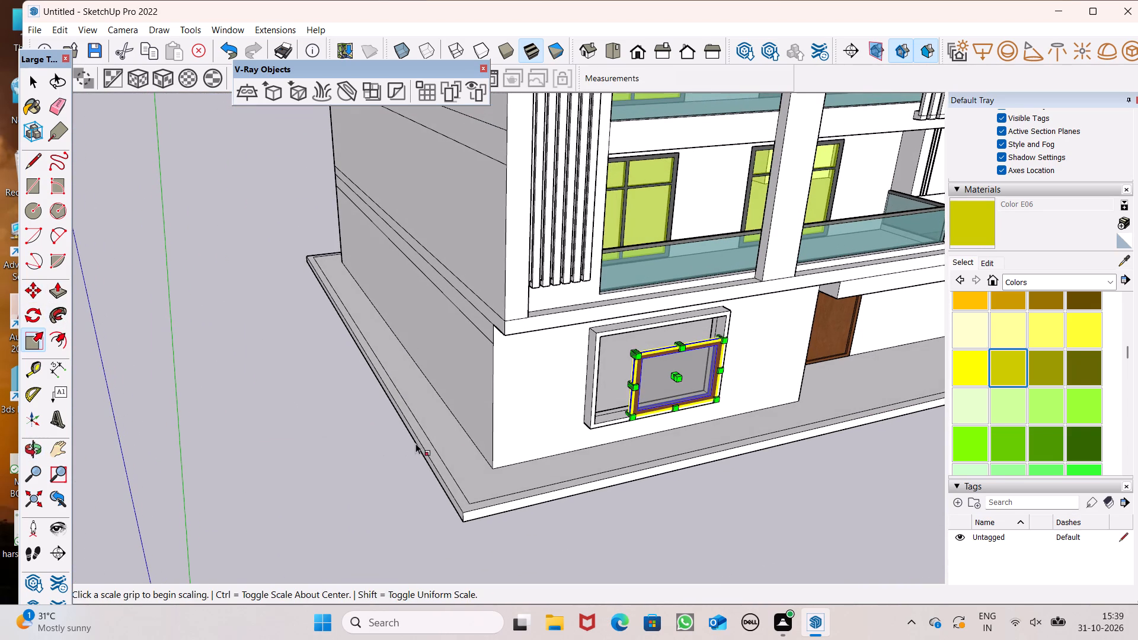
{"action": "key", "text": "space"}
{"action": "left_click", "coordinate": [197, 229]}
Select the single-pane window and move it by its lower corner into the door-side bottom inner corner of the ground-floor opening.
{"action": "scroll", "coordinate": [201, 247], "scroll_direction": "down", "scroll_amount": 4}
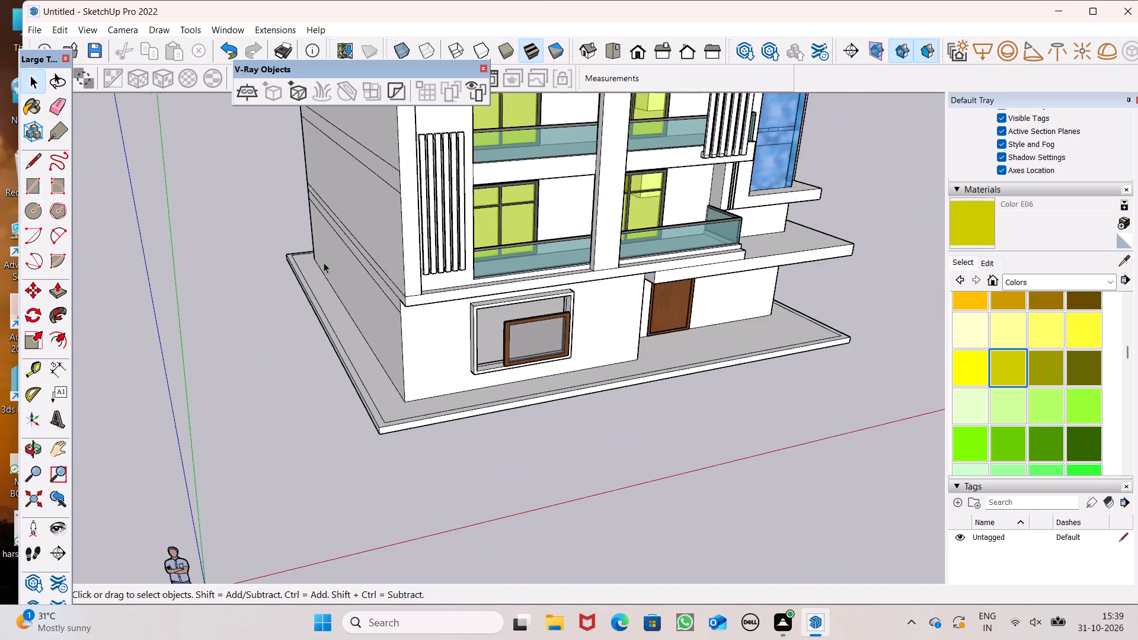
{"action": "scroll", "coordinate": [325, 263], "scroll_direction": "up", "scroll_amount": 6}
{"action": "scroll", "coordinate": [346, 274], "scroll_direction": "down", "scroll_amount": 5}
{"action": "middle_click_drag", "start_coordinate": [477, 378], "coordinate": [458, 395]}
{"action": "scroll", "coordinate": [573, 374], "scroll_direction": "up", "scroll_amount": 6}
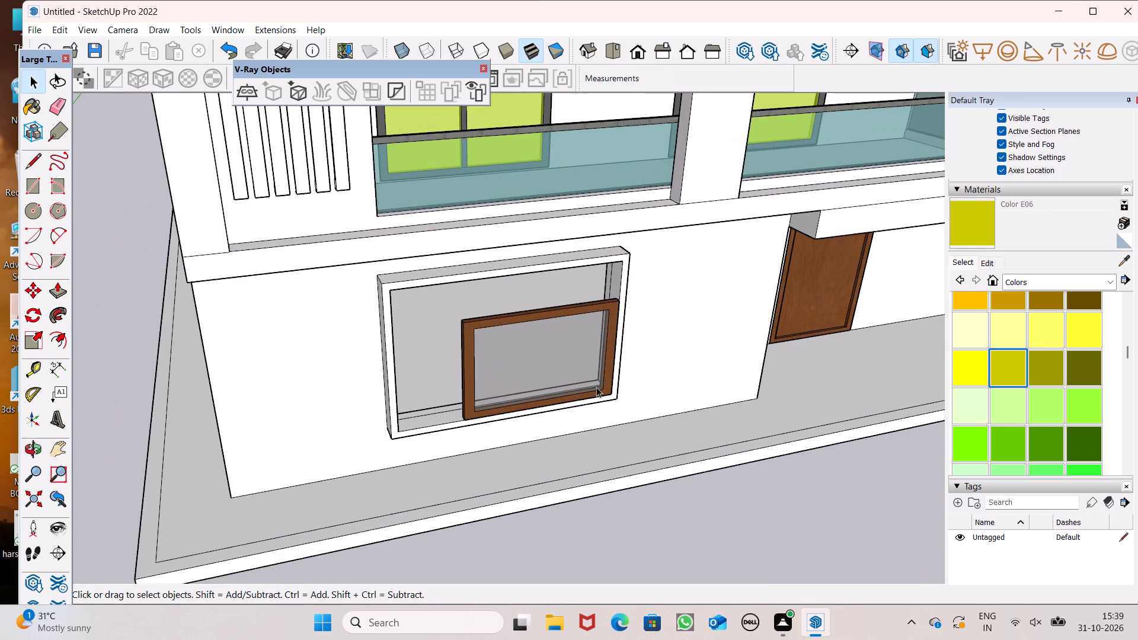
{"action": "left_click", "coordinate": [595, 386]}
{"action": "scroll", "coordinate": [599, 386], "scroll_direction": "up", "scroll_amount": 1}
{"action": "middle_click", "coordinate": [599, 386]}
{"action": "key", "text": "m"}
{"action": "key", "text": "Return"}
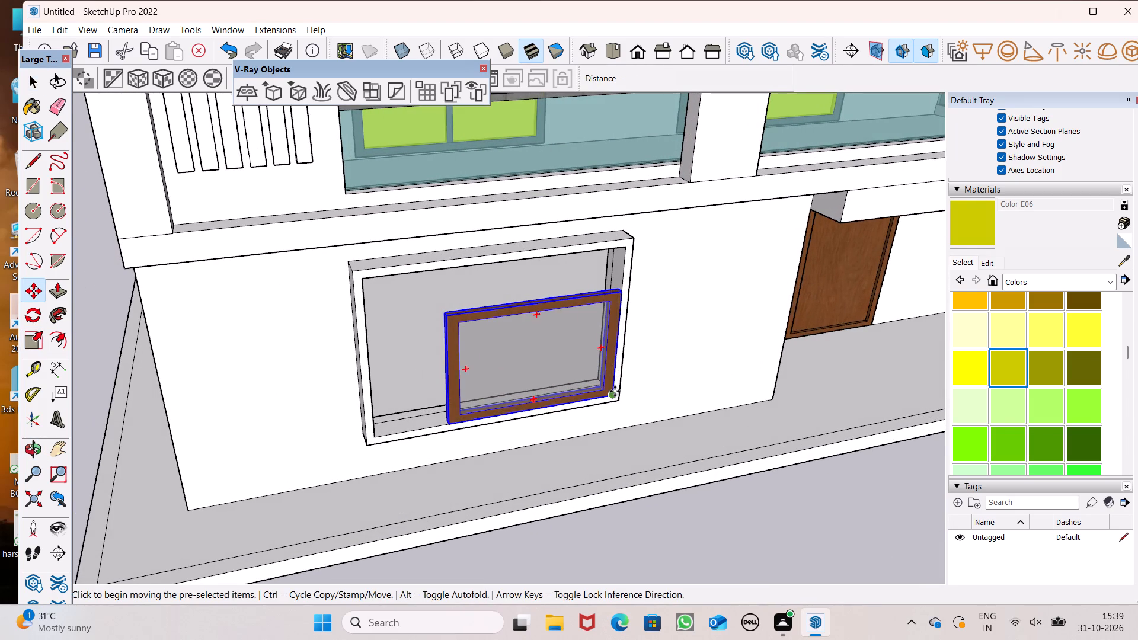
{"action": "left_click_drag", "start_coordinate": [613, 393], "coordinate": [601, 382]}
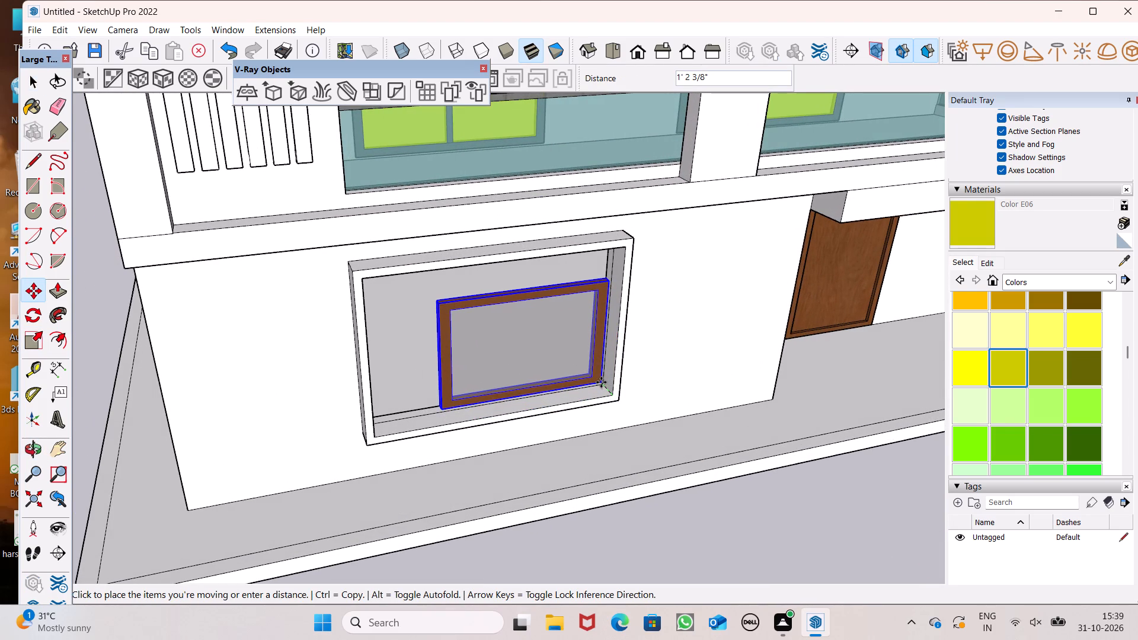
{"action": "left_click_drag", "start_coordinate": [601, 382], "coordinate": [608, 385]}
Scale the window along its width until its free side meets the opposite inner side of the ground-floor opening.
{"action": "scroll", "coordinate": [638, 344], "scroll_direction": "down", "scroll_amount": 11}
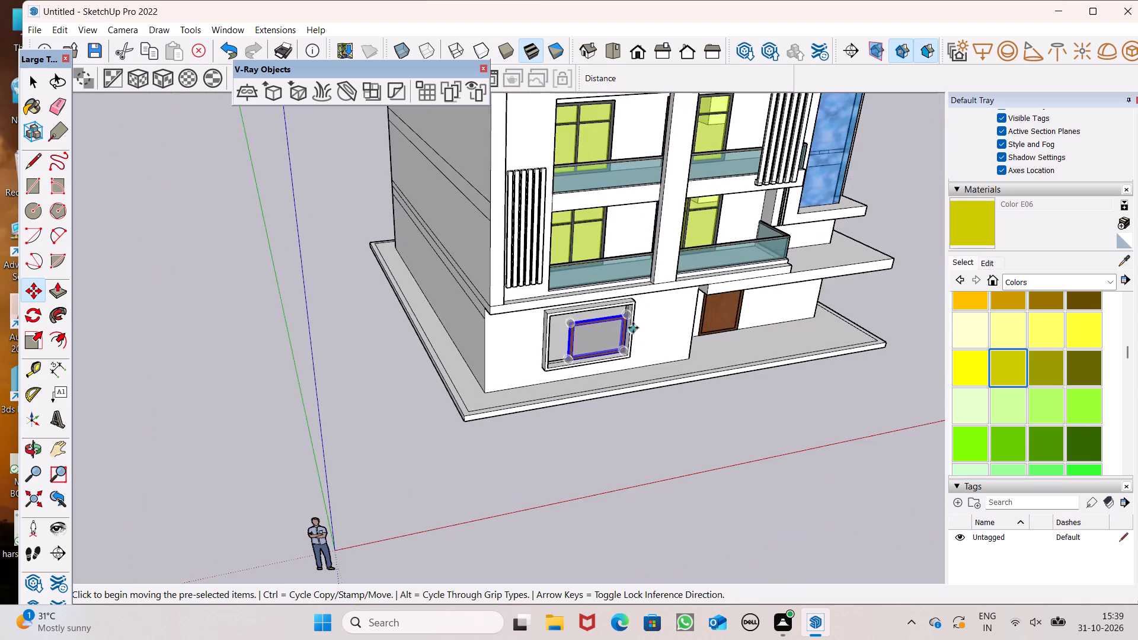
{"action": "middle_click_drag", "start_coordinate": [622, 367], "coordinate": [621, 350]}
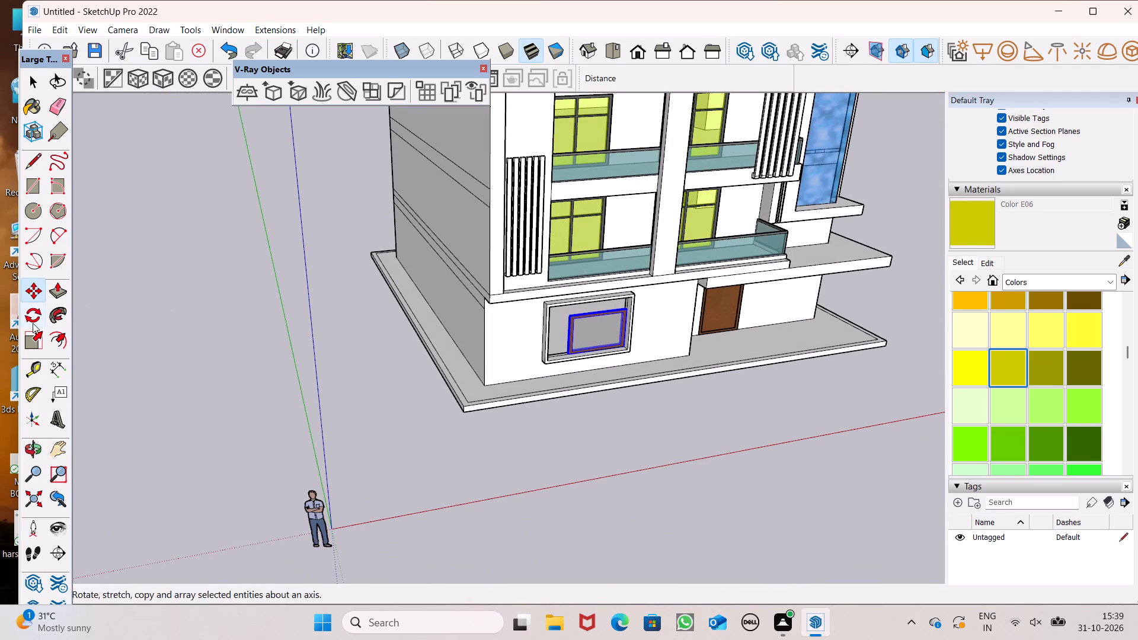
{"action": "left_click", "coordinate": [33, 340]}
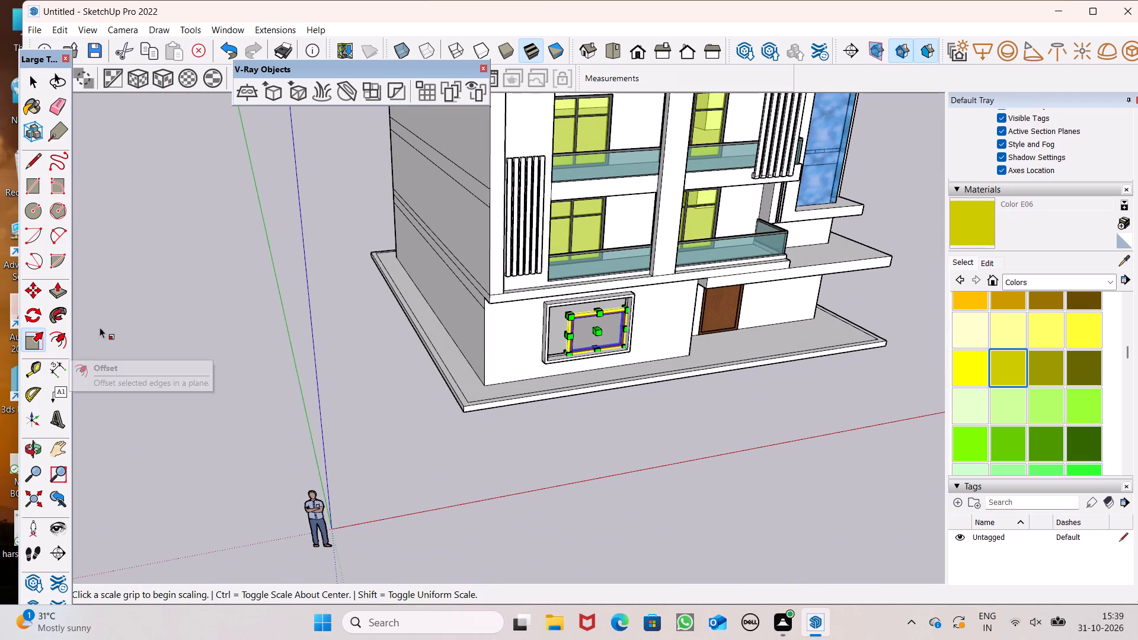
{"action": "scroll", "coordinate": [578, 292], "scroll_direction": "up", "scroll_amount": 8}
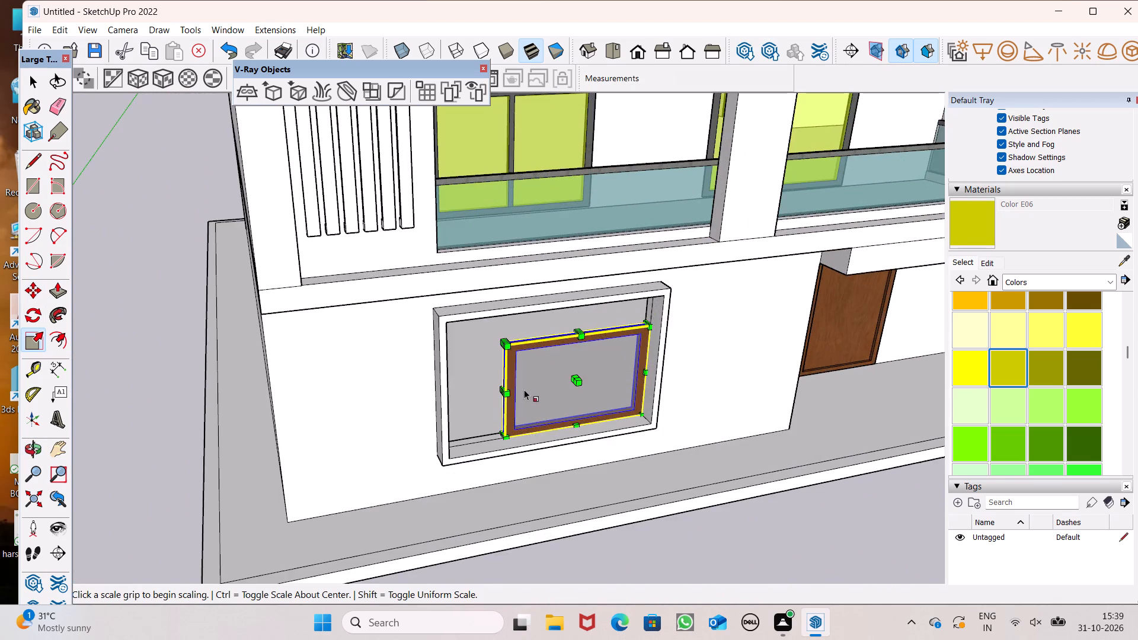
{"action": "middle_click_drag", "start_coordinate": [524, 407], "coordinate": [555, 417]}
{"action": "scroll", "coordinate": [524, 407], "scroll_direction": "up", "scroll_amount": 6}
{"action": "scroll", "coordinate": [573, 372], "scroll_direction": "down", "scroll_amount": 2}
{"action": "scroll", "coordinate": [508, 385], "scroll_direction": "up", "scroll_amount": 2}
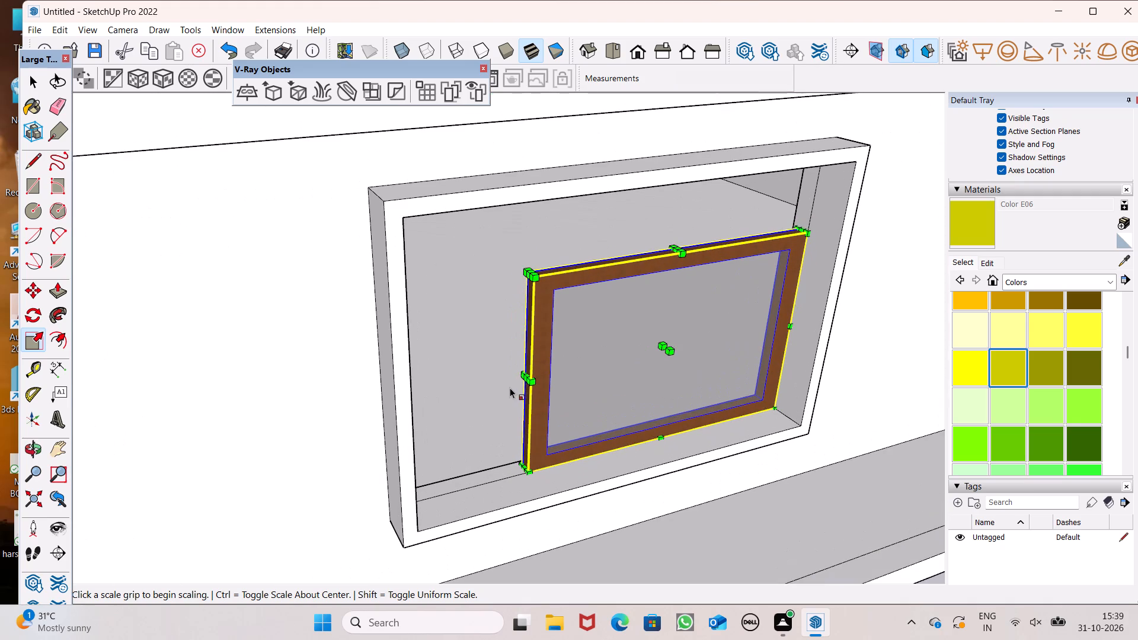
{"action": "left_click_drag", "start_coordinate": [523, 380], "coordinate": [447, 398]}
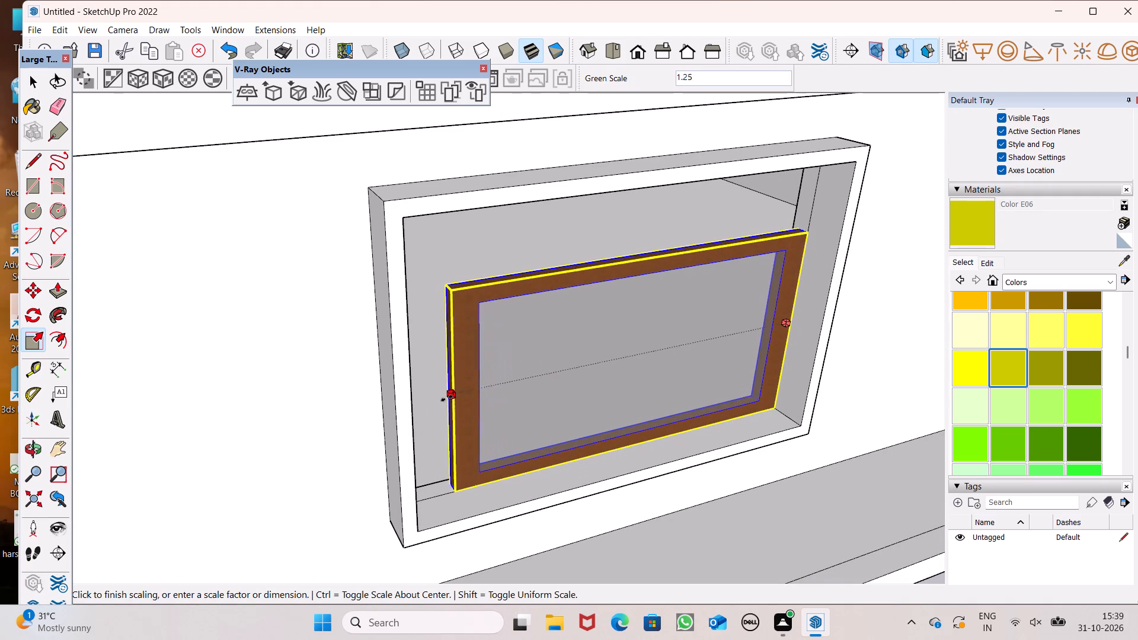
{"action": "left_click_drag", "start_coordinate": [447, 398], "coordinate": [413, 409]}
Scale the window upward along the blue axis towards the top inner edge of the ground-floor opening.
{"action": "scroll", "coordinate": [542, 324], "scroll_direction": "down", "scroll_amount": 1}
{"action": "middle_click_drag", "start_coordinate": [551, 334], "coordinate": [519, 343]}
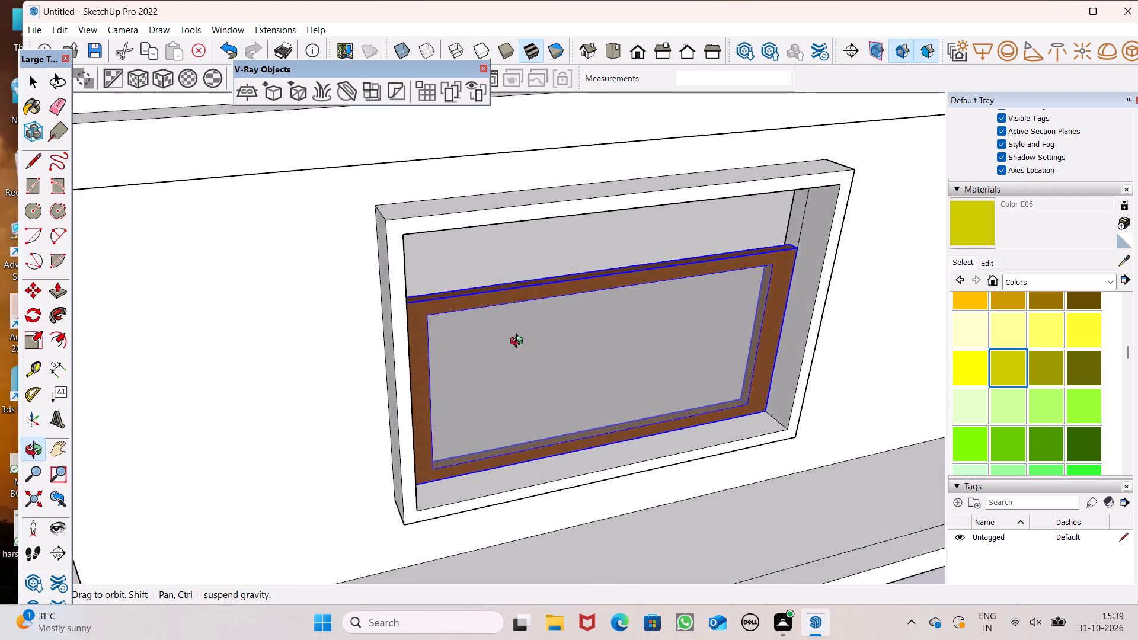
{"action": "middle_click_drag", "start_coordinate": [519, 343], "coordinate": [568, 346]}
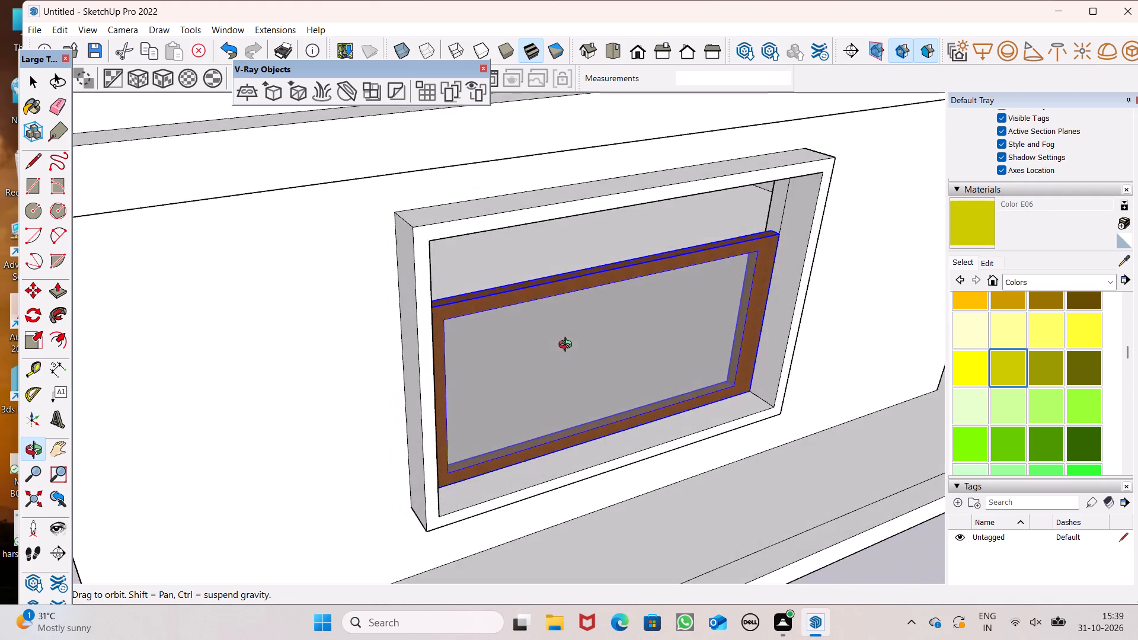
{"action": "middle_click_drag", "start_coordinate": [568, 346], "coordinate": [593, 326]}
{"action": "scroll", "coordinate": [576, 190], "scroll_direction": "up", "scroll_amount": 7}
{"action": "left_click_drag", "start_coordinate": [666, 348], "coordinate": [662, 308]}
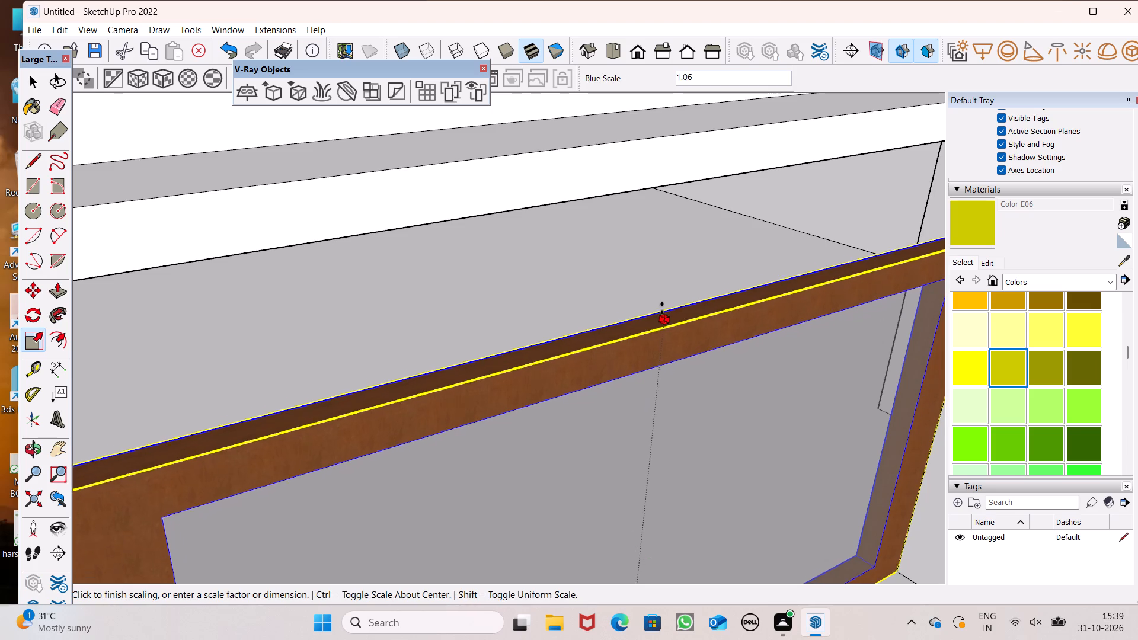
{"action": "left_click_drag", "start_coordinate": [662, 308], "coordinate": [602, 190]}
{"action": "scroll", "coordinate": [416, 222], "scroll_direction": "down", "scroll_amount": 9}
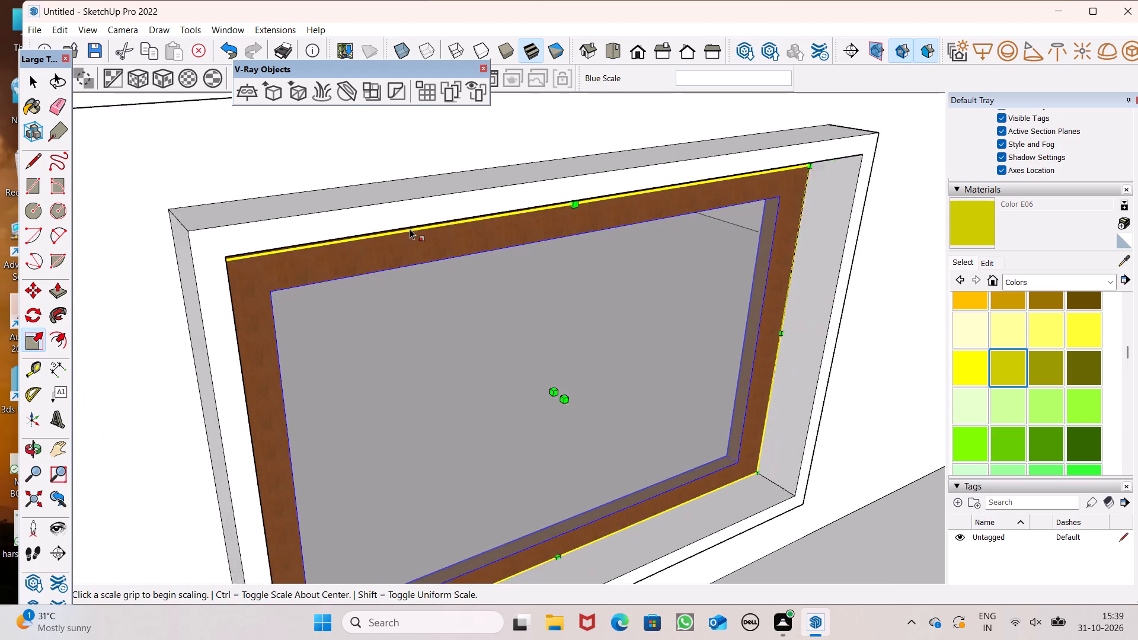
Scale the window slightly taller to close the remaining gap at the top of the opening, and deselect it.
{"action": "scroll", "coordinate": [410, 229], "scroll_direction": "down", "scroll_amount": 1}
{"action": "middle_click_drag", "start_coordinate": [484, 263], "coordinate": [354, 176]}
{"action": "scroll", "coordinate": [462, 167], "scroll_direction": "up", "scroll_amount": 1}
{"action": "scroll", "coordinate": [545, 167], "scroll_direction": "up", "scroll_amount": 4}
{"action": "scroll", "coordinate": [545, 167], "scroll_direction": "down", "scroll_amount": 4}
{"action": "middle_click_drag", "start_coordinate": [558, 209], "coordinate": [680, 247]}
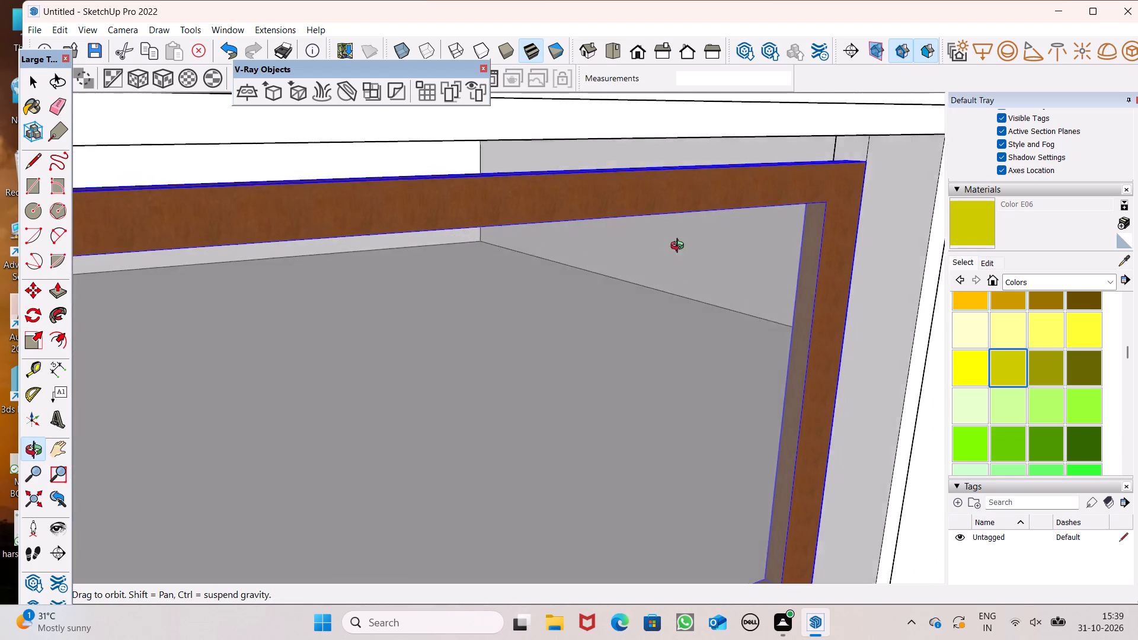
{"action": "middle_click_drag", "start_coordinate": [680, 247], "coordinate": [723, 245]}
{"action": "scroll", "coordinate": [501, 134], "scroll_direction": "up", "scroll_amount": 3}
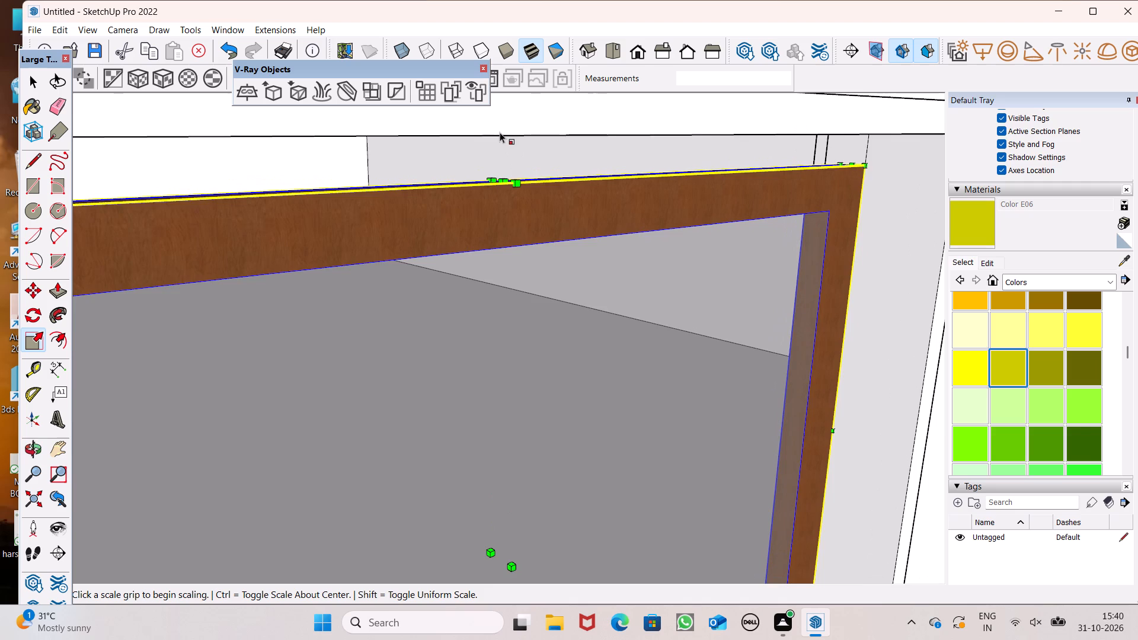
{"action": "scroll", "coordinate": [500, 132], "scroll_direction": "up", "scroll_amount": 3}
{"action": "left_click_drag", "start_coordinate": [503, 196], "coordinate": [488, 132]}
{"action": "scroll", "coordinate": [497, 189], "scroll_direction": "down", "scroll_amount": 13}
{"action": "middle_click_drag", "start_coordinate": [605, 278], "coordinate": [402, 311]}
{"action": "scroll", "coordinate": [402, 303], "scroll_direction": "up", "scroll_amount": 1}
{"action": "scroll", "coordinate": [466, 224], "scroll_direction": "down", "scroll_amount": 7}
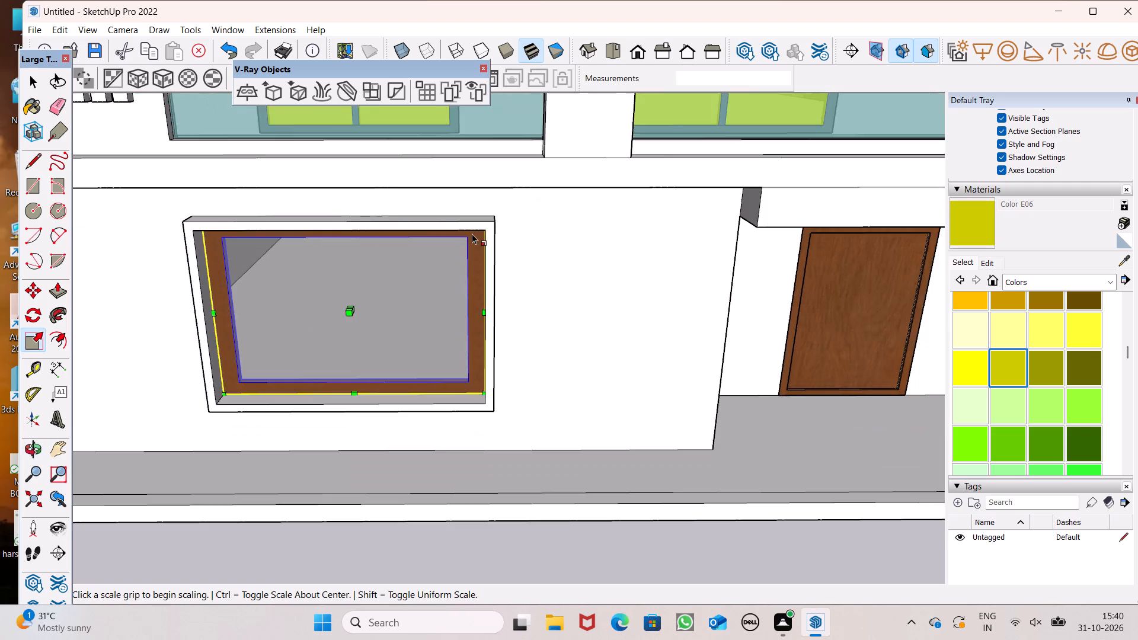
{"action": "scroll", "coordinate": [472, 233], "scroll_direction": "down", "scroll_amount": 12}
{"action": "key", "text": "space"}
{"action": "left_click_drag", "start_coordinate": [432, 414], "coordinate": [433, 402]}
Paint the upper front frame face, including its parapet band and outer vertical strip, with the dark grey Color M07.
{"action": "middle_click_drag", "start_coordinate": [410, 292], "coordinate": [420, 234]}
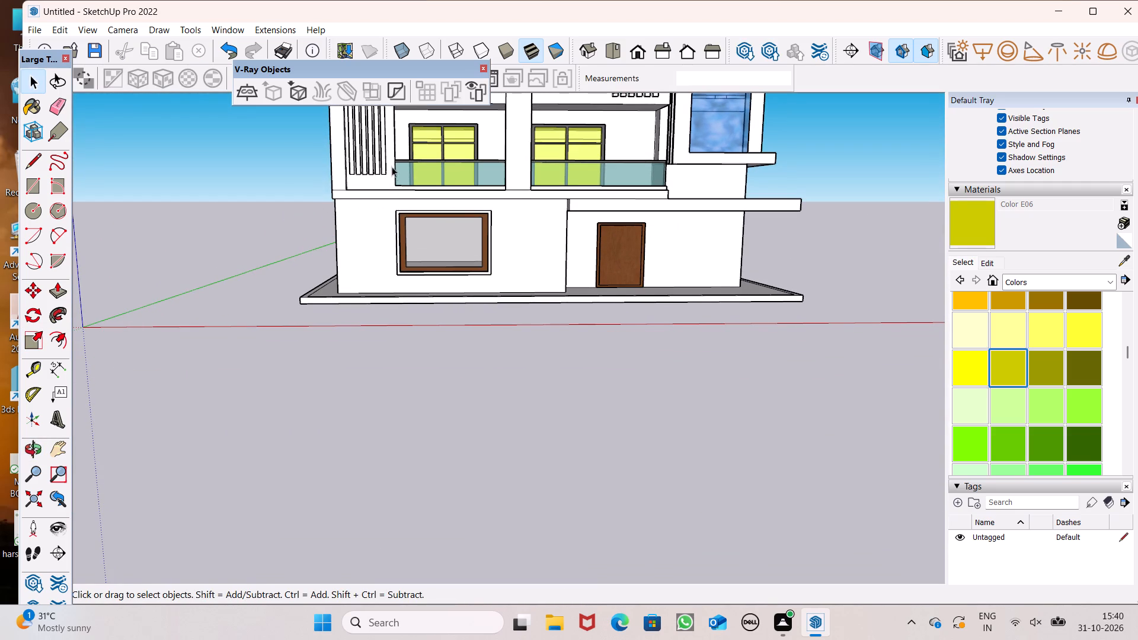
{"action": "scroll", "coordinate": [452, 239], "scroll_direction": "down", "scroll_amount": 3}
{"action": "scroll", "coordinate": [473, 299], "scroll_direction": "down", "scroll_amount": 4}
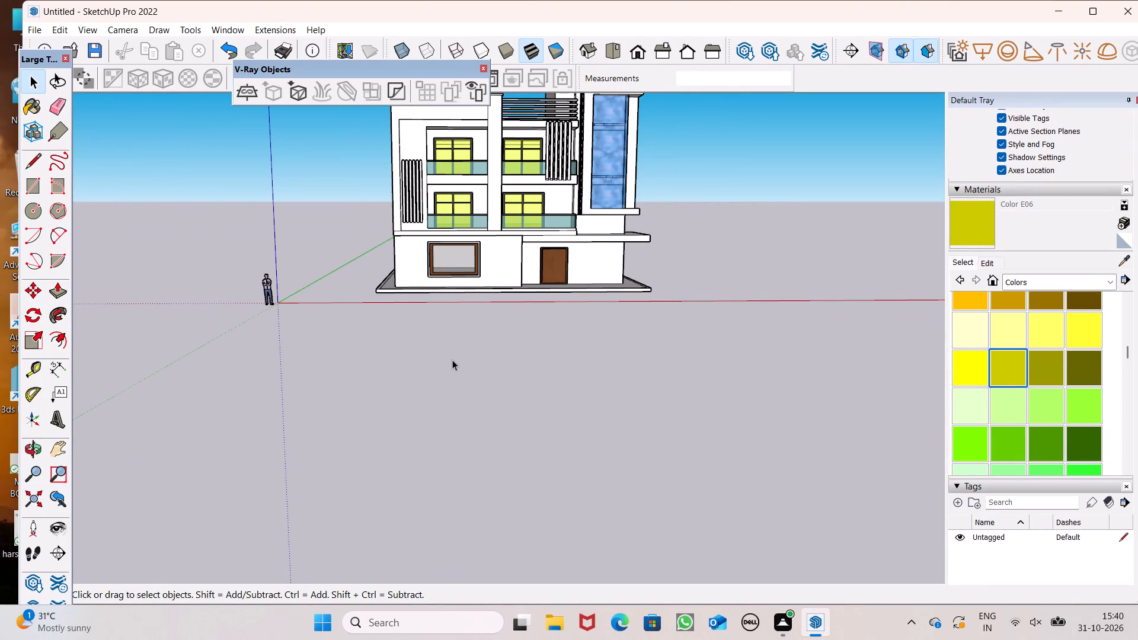
{"action": "scroll", "coordinate": [452, 361], "scroll_direction": "down", "scroll_amount": 4}
{"action": "middle_click_drag", "start_coordinate": [450, 385], "coordinate": [477, 436]}
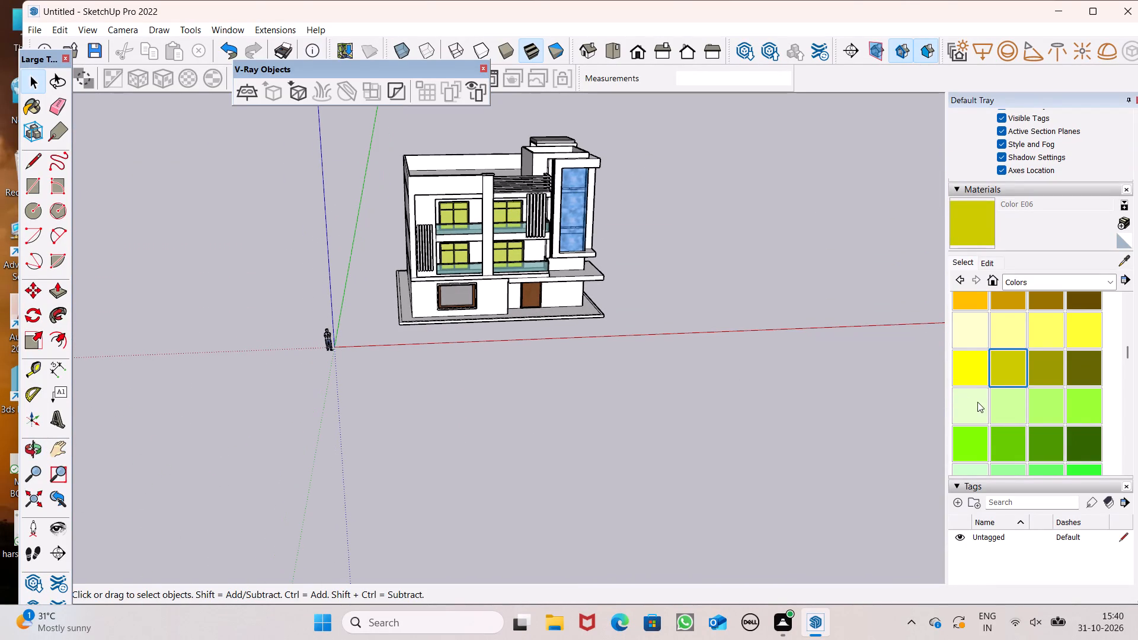
{"action": "scroll", "coordinate": [1022, 356], "scroll_direction": "down", "scroll_amount": 2}
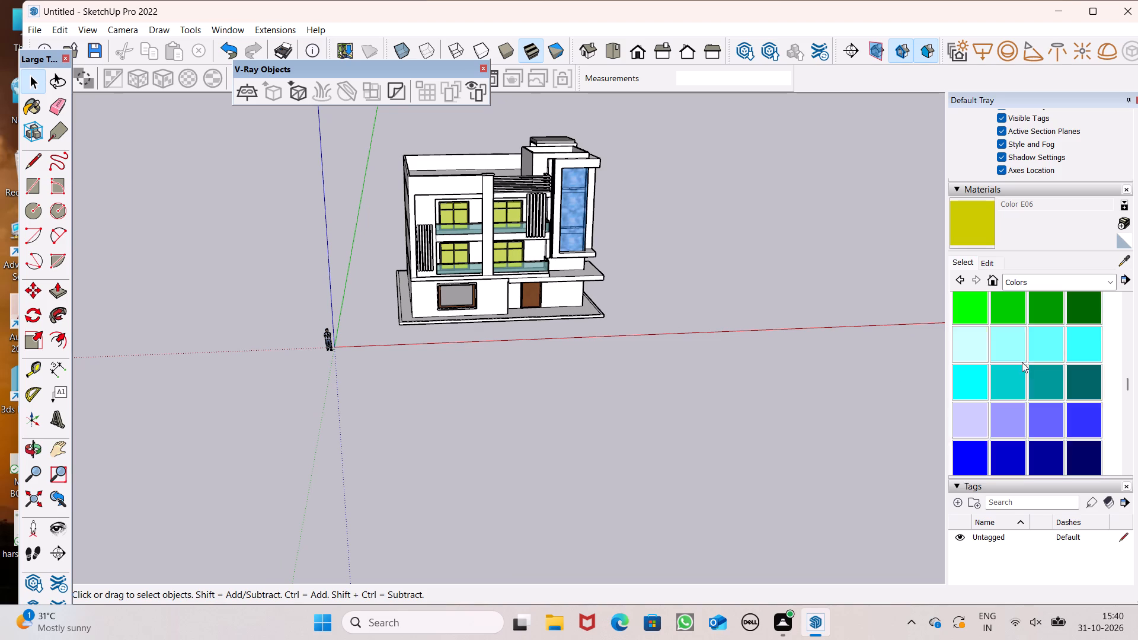
{"action": "scroll", "coordinate": [1022, 362], "scroll_direction": "down", "scroll_amount": 7}
{"action": "left_click", "coordinate": [1043, 341]}
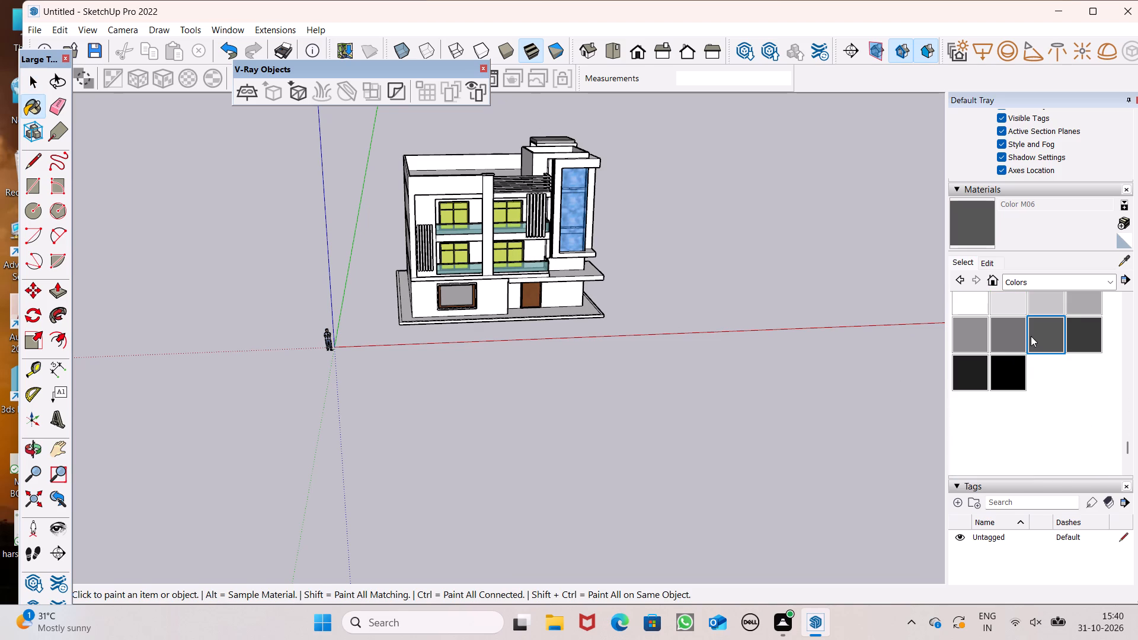
{"action": "left_click", "coordinate": [1078, 337]}
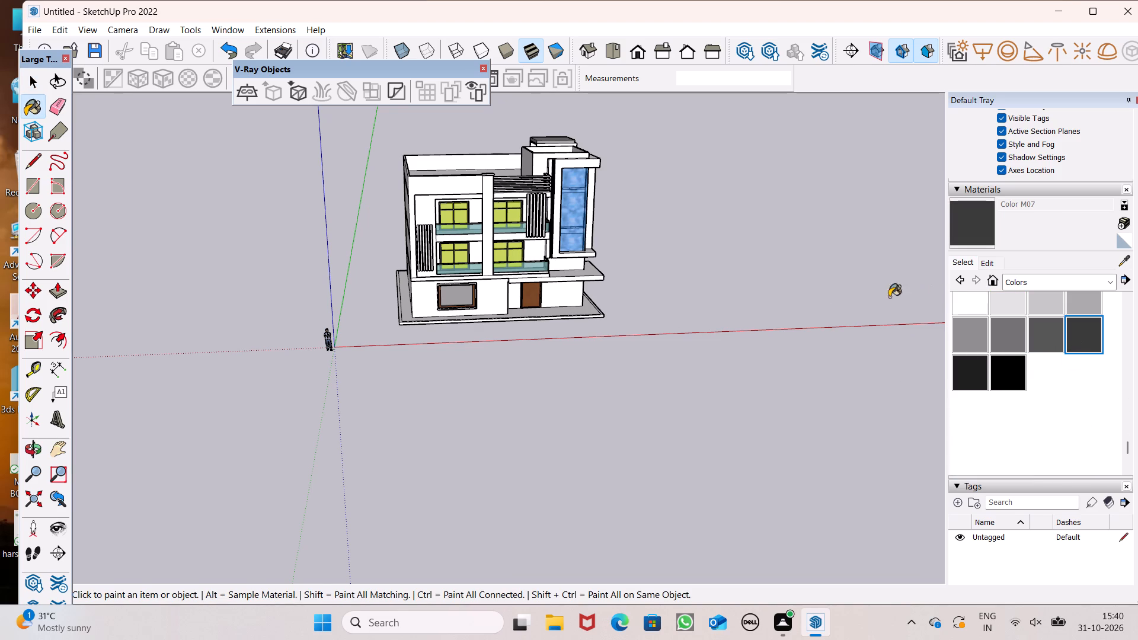
{"action": "scroll", "coordinate": [322, 155], "scroll_direction": "up", "scroll_amount": 8}
{"action": "left_click", "coordinate": [437, 187]}
Paint the top edge of the front parapet band at the plain side wall's corner with Color M07.
{"action": "scroll", "coordinate": [423, 161], "scroll_direction": "down", "scroll_amount": 3}
{"action": "middle_click_drag", "start_coordinate": [447, 241], "coordinate": [565, 241]}
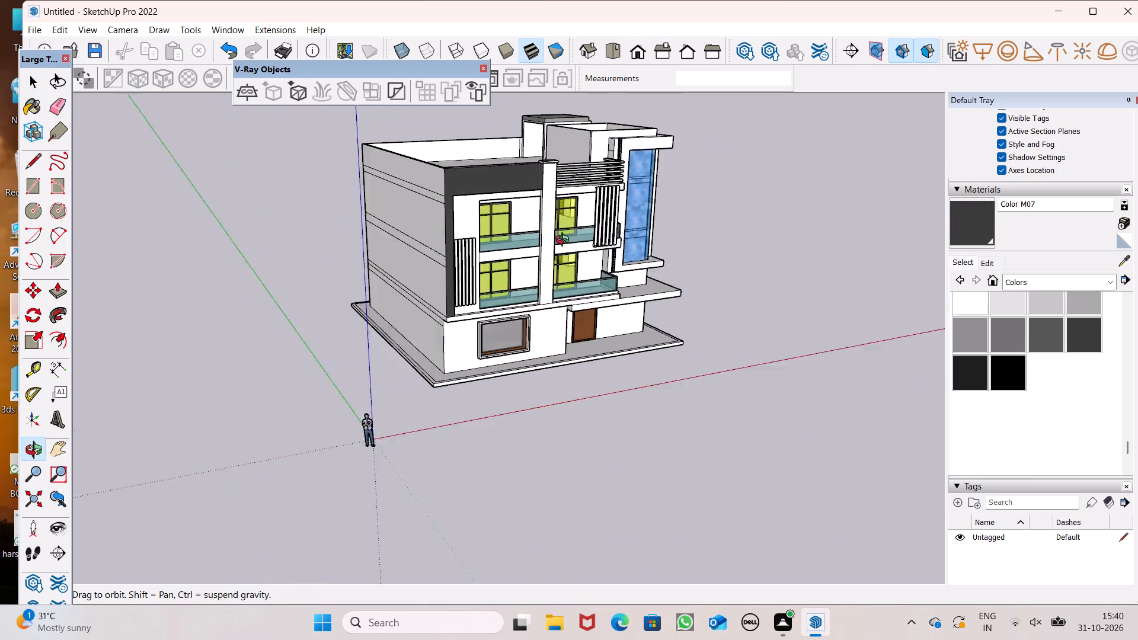
{"action": "middle_click_drag", "start_coordinate": [565, 241], "coordinate": [763, 249]}
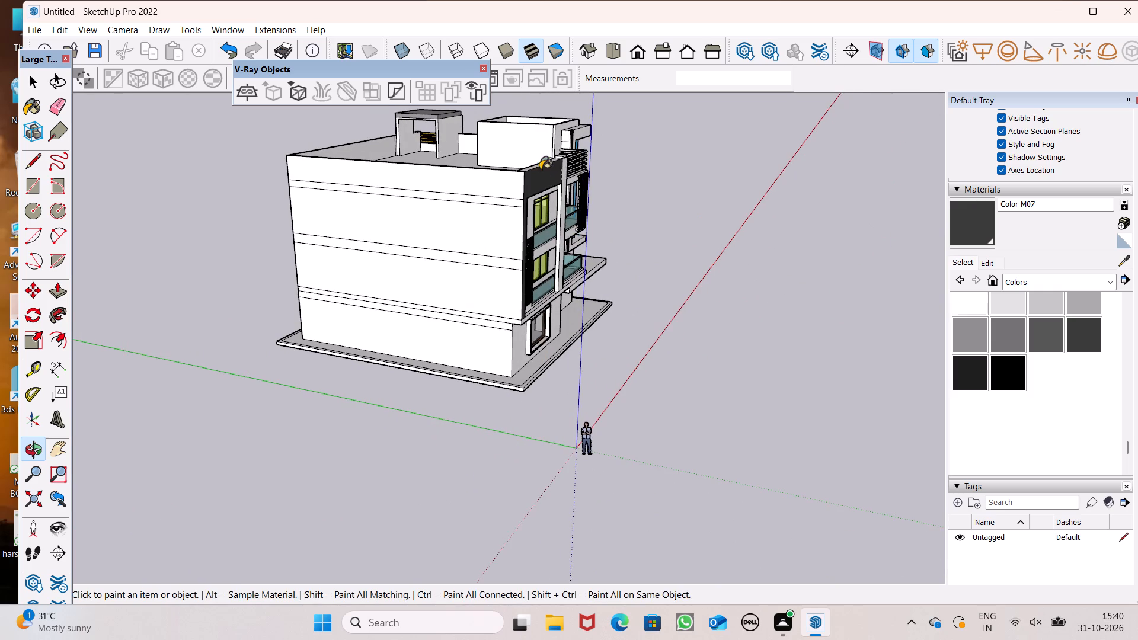
{"action": "scroll", "coordinate": [540, 169], "scroll_direction": "up", "scroll_amount": 6}
{"action": "left_click", "coordinate": [526, 165]}
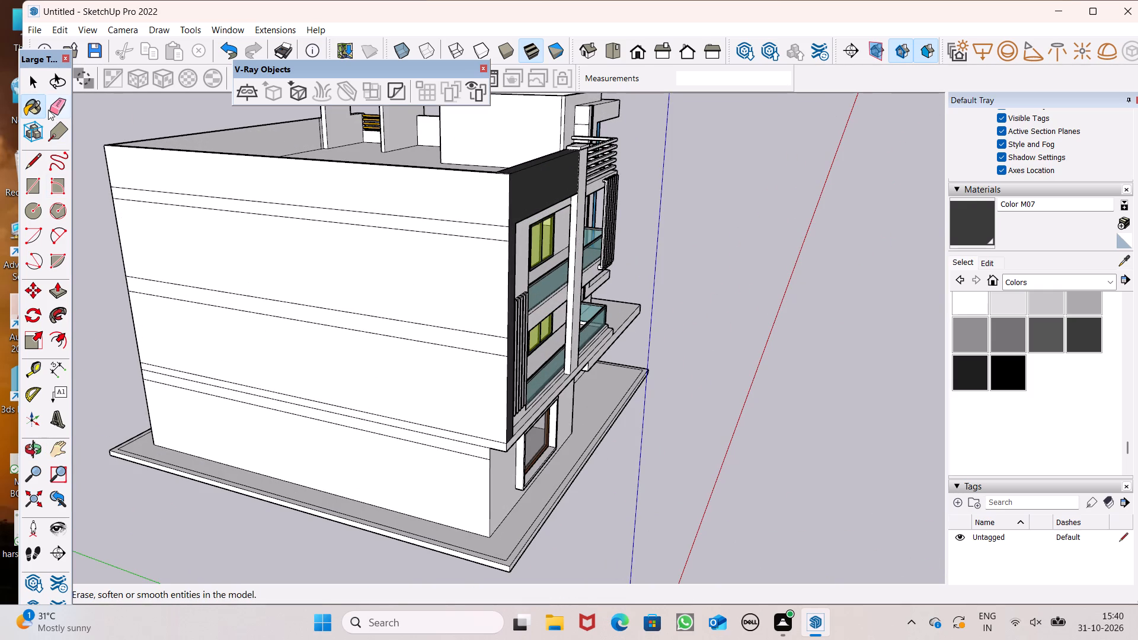
Erase the horizontal floor-level lines across the plain side wall beside the dark grey front frame.
{"action": "left_click", "coordinate": [55, 104]}
{"action": "scroll", "coordinate": [418, 174], "scroll_direction": "down", "scroll_amount": 5}
{"action": "scroll", "coordinate": [491, 163], "scroll_direction": "down", "scroll_amount": 4}
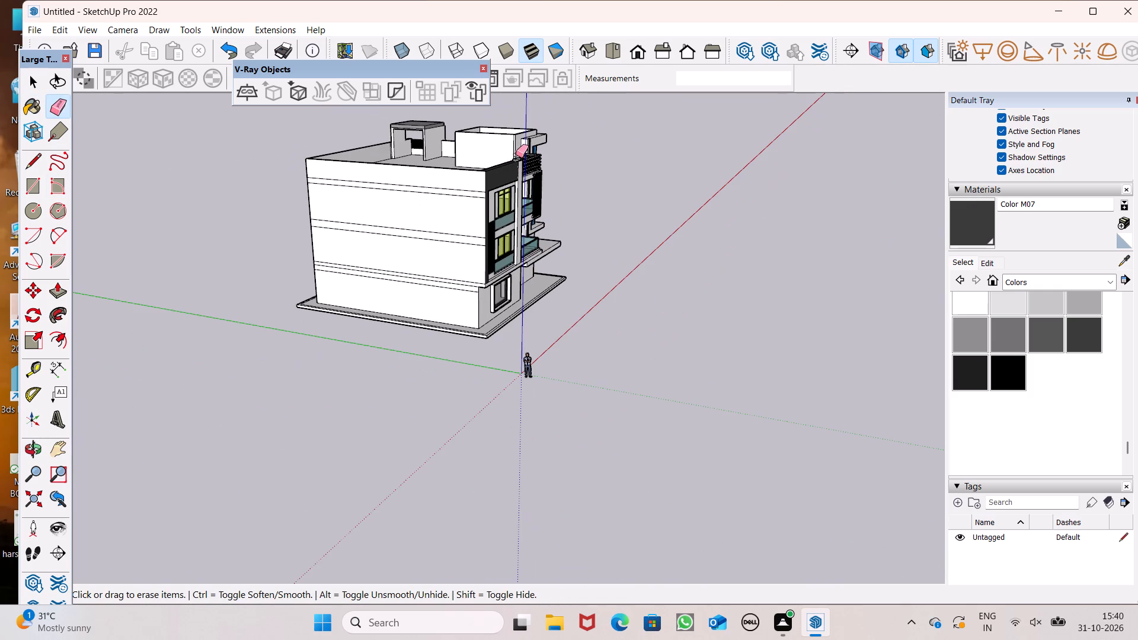
{"action": "scroll", "coordinate": [510, 151], "scroll_direction": "down", "scroll_amount": 3}
{"action": "middle_click_drag", "start_coordinate": [382, 244], "coordinate": [457, 217]}
{"action": "scroll", "coordinate": [430, 200], "scroll_direction": "up", "scroll_amount": 5}
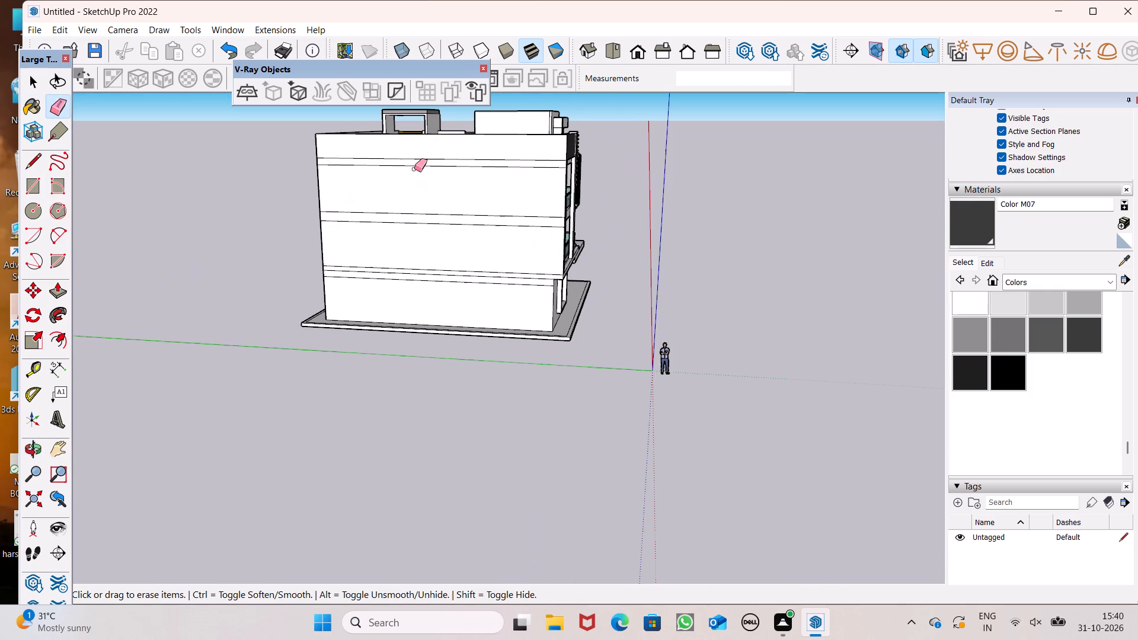
{"action": "left_click_drag", "start_coordinate": [420, 156], "coordinate": [424, 282]}
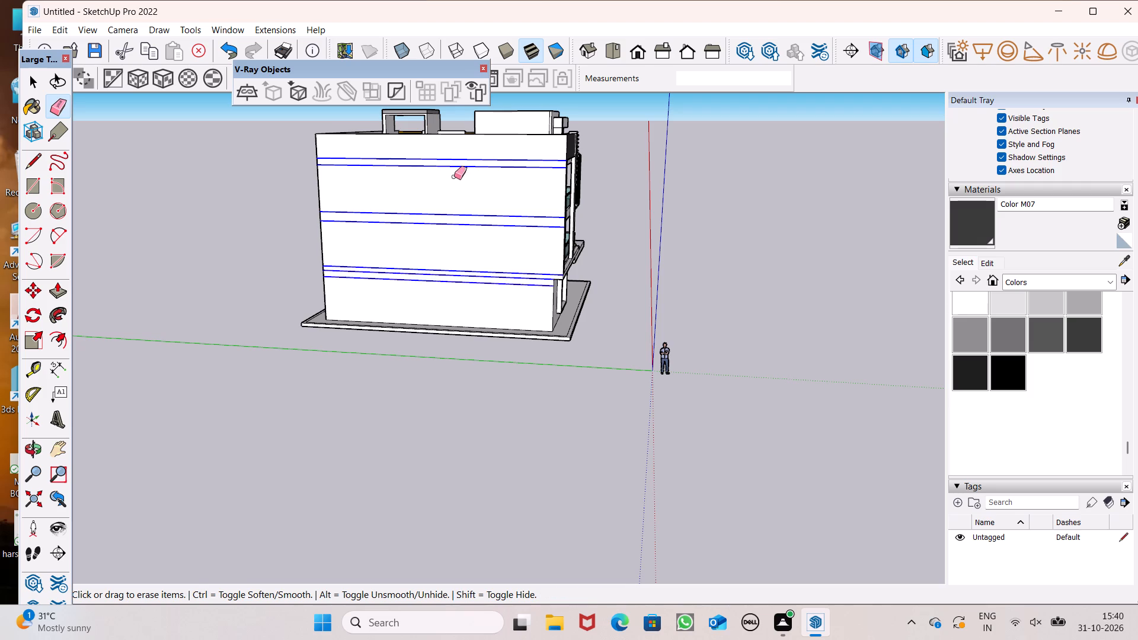
Erase the horizontal floor-level lines across the opposite plain side wall, next to the glass-railed balconies.
{"action": "scroll", "coordinate": [456, 174], "scroll_direction": "down", "scroll_amount": 4}
{"action": "middle_click_drag", "start_coordinate": [369, 200], "coordinate": [772, 244]}
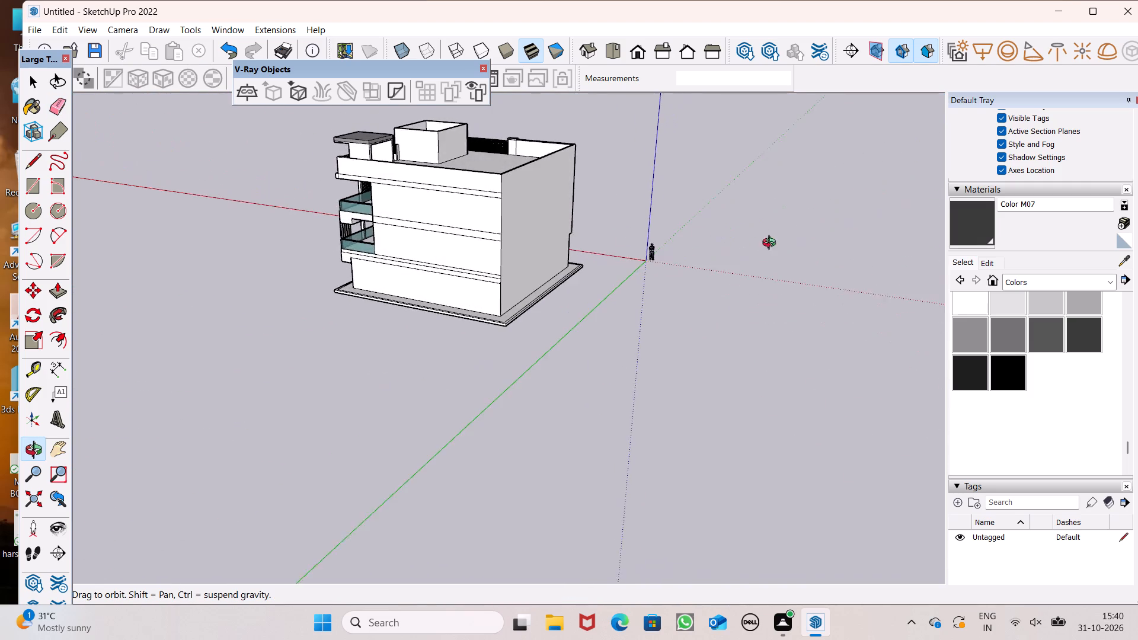
{"action": "middle_click_drag", "start_coordinate": [772, 244], "coordinate": [769, 242]}
{"action": "middle_click_drag", "start_coordinate": [568, 238], "coordinate": [650, 220]}
{"action": "scroll", "coordinate": [536, 239], "scroll_direction": "up", "scroll_amount": 5}
{"action": "left_click_drag", "start_coordinate": [453, 140], "coordinate": [460, 303]}
{"action": "scroll", "coordinate": [487, 235], "scroll_direction": "down", "scroll_amount": 4}
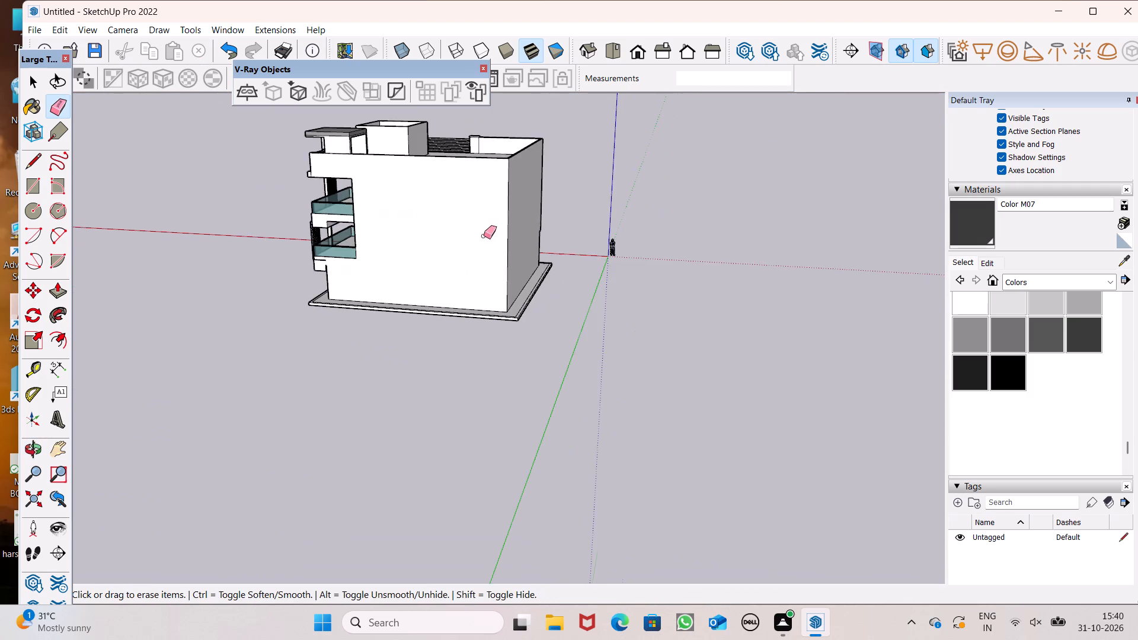
Erase the short vertical edge where the parapet meets the side wall above the upper balcony.
{"action": "scroll", "coordinate": [484, 236], "scroll_direction": "down", "scroll_amount": 1}
{"action": "middle_click_drag", "start_coordinate": [377, 225], "coordinate": [553, 234]}
{"action": "scroll", "coordinate": [312, 197], "scroll_direction": "up", "scroll_amount": 15}
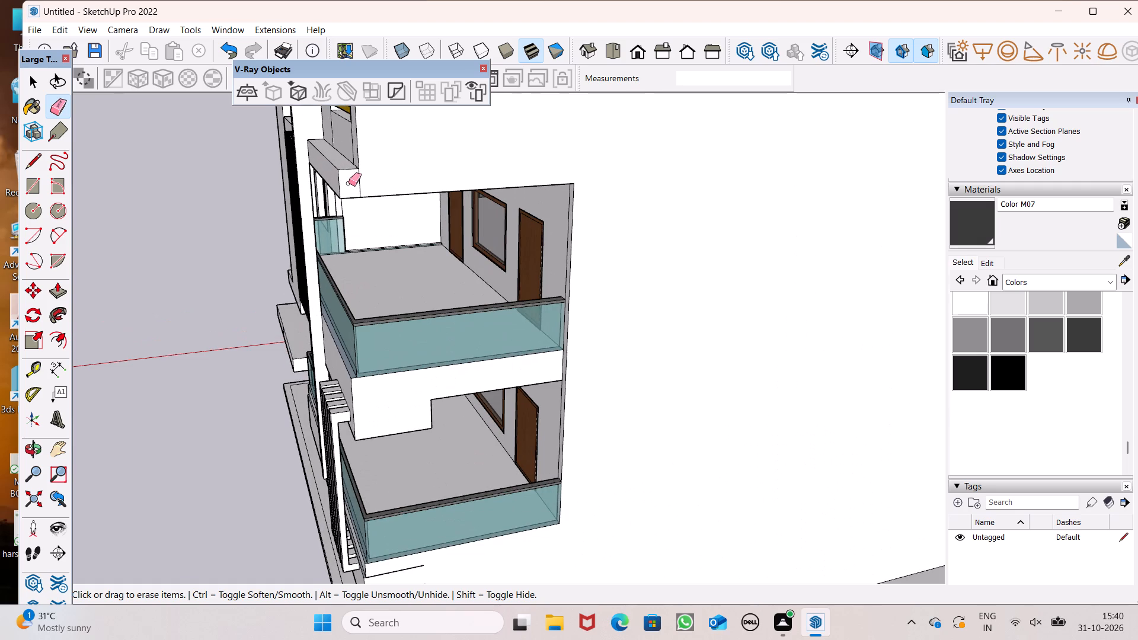
{"action": "left_click_drag", "start_coordinate": [354, 190], "coordinate": [366, 180]}
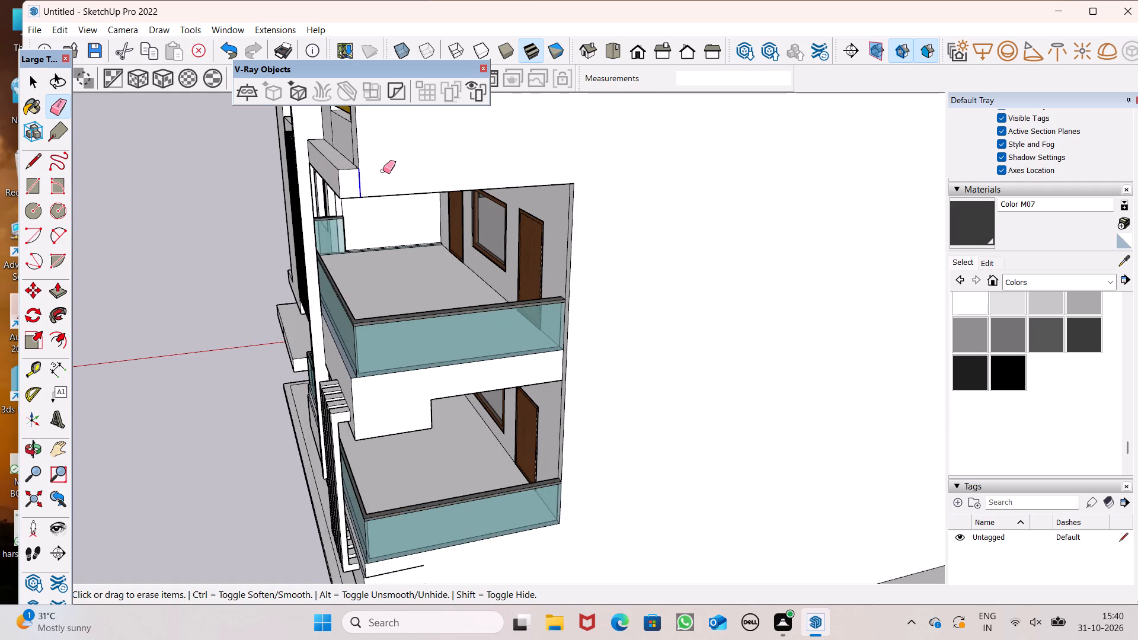
Erase the stray edge on the terrace parapet beneath the gold slats on the balcony facade.
{"action": "scroll", "coordinate": [391, 159], "scroll_direction": "down", "scroll_amount": 13}
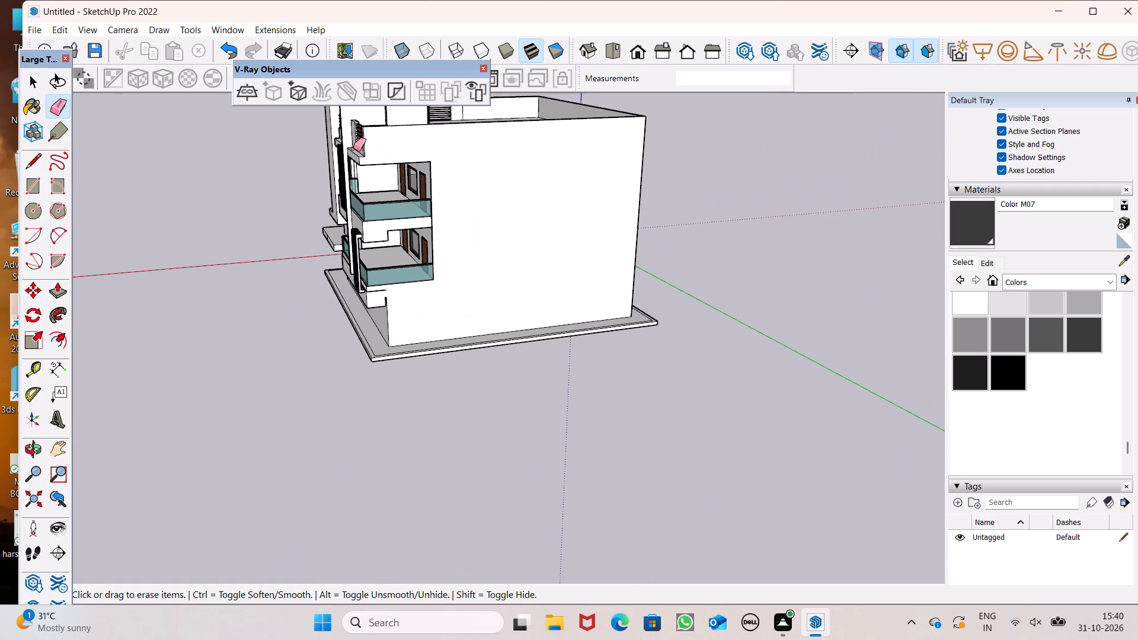
{"action": "scroll", "coordinate": [321, 154], "scroll_direction": "down", "scroll_amount": 2}
{"action": "middle_click_drag", "start_coordinate": [336, 183], "coordinate": [645, 222]}
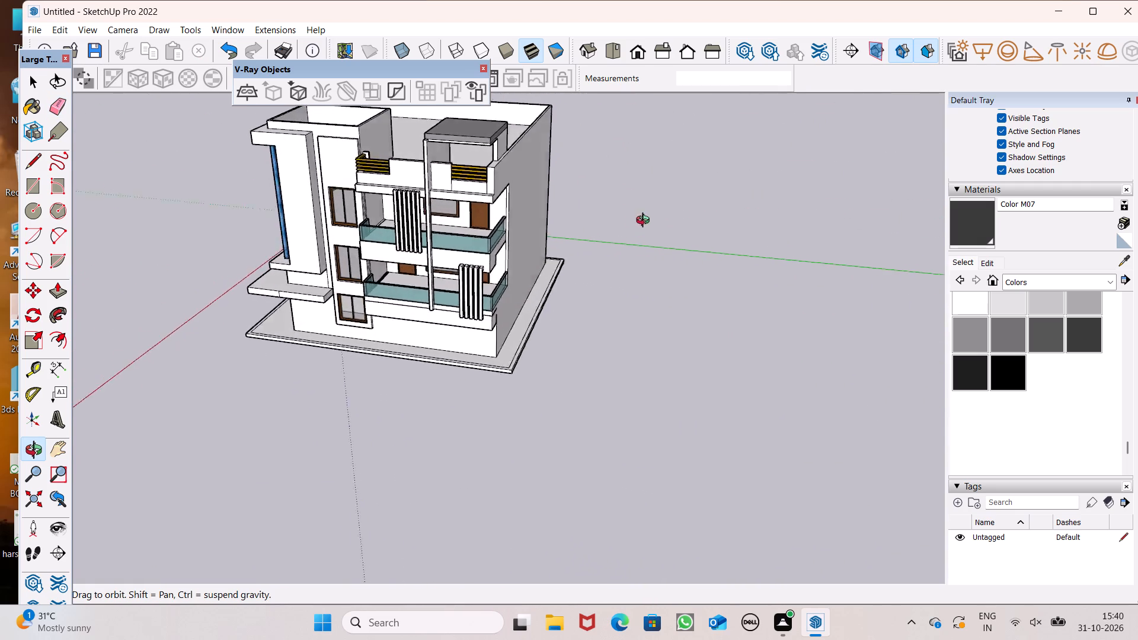
{"action": "middle_click_drag", "start_coordinate": [645, 222], "coordinate": [675, 223]}
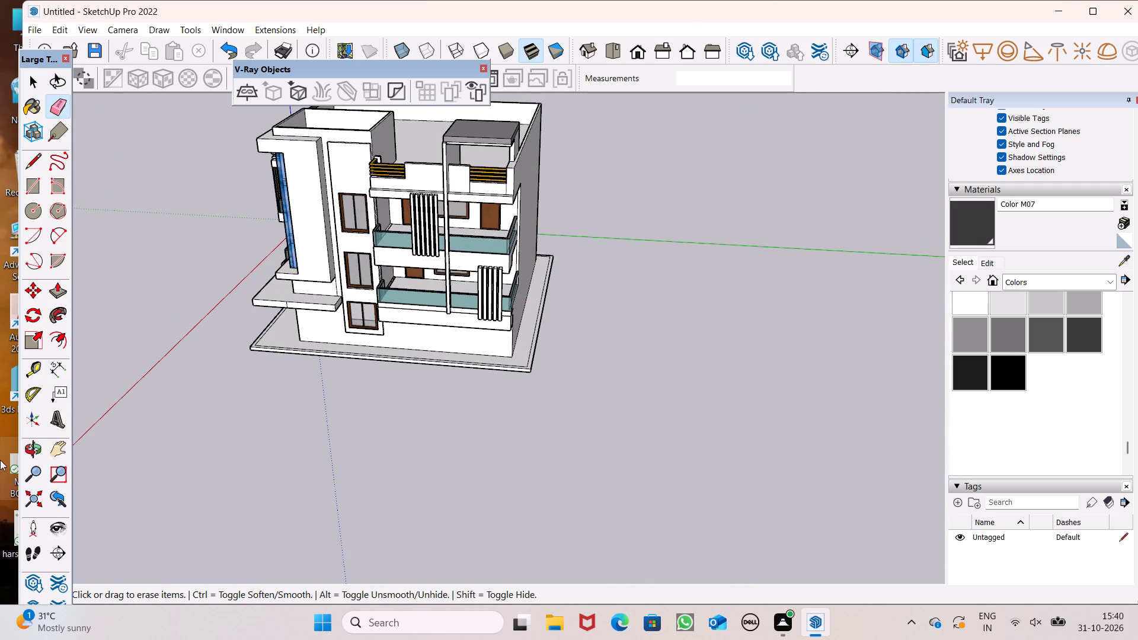
{"action": "scroll", "coordinate": [0, 357], "scroll_direction": "up", "scroll_amount": 2}
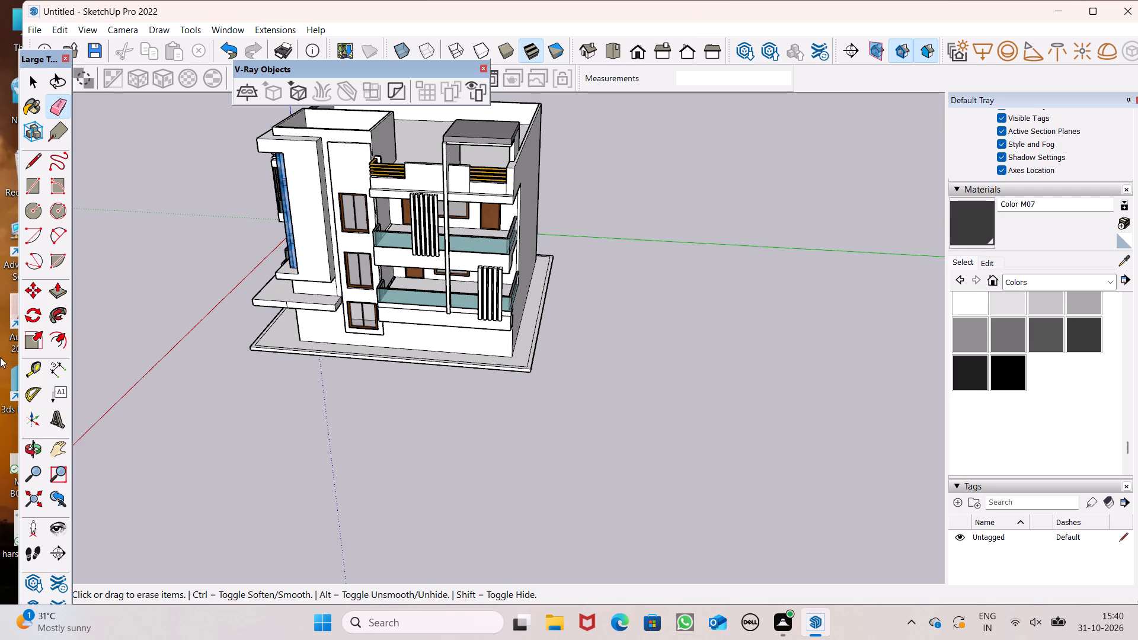
{"action": "scroll", "coordinate": [0, 357], "scroll_direction": "up", "scroll_amount": 1}
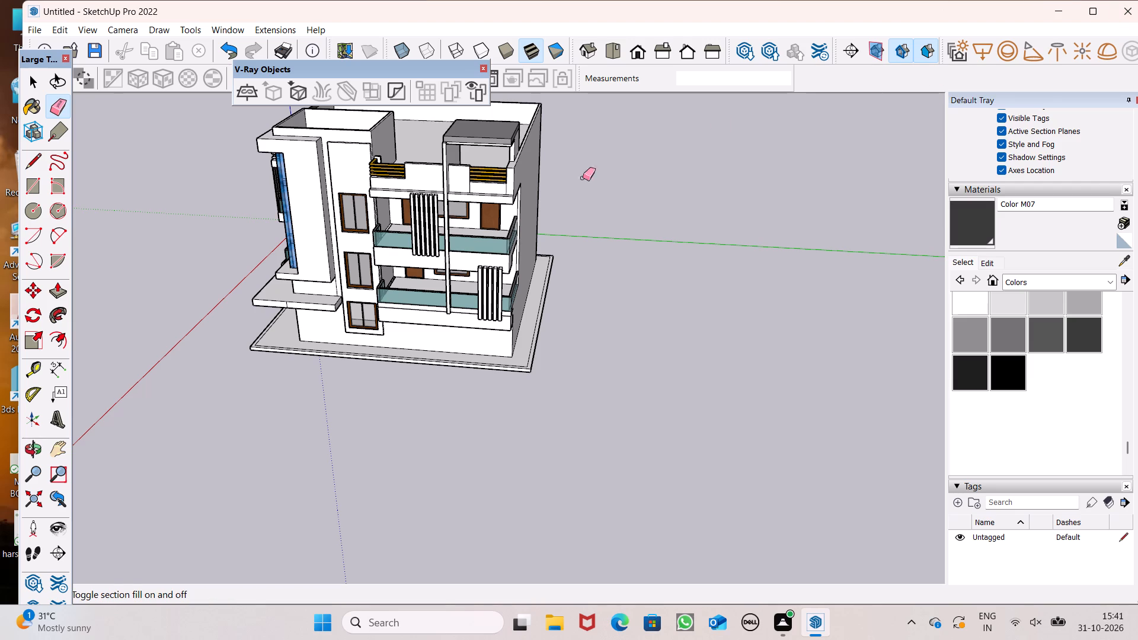
{"action": "scroll", "coordinate": [488, 185], "scroll_direction": "up", "scroll_amount": 7}
{"action": "left_click", "coordinate": [468, 184]}
Paint the top and front faces of the uppermost horizontal slat on the front terrace railing with Color D06.
{"action": "scroll", "coordinate": [449, 159], "scroll_direction": "down", "scroll_amount": 6}
{"action": "middle_click_drag", "start_coordinate": [475, 297], "coordinate": [515, 265]}
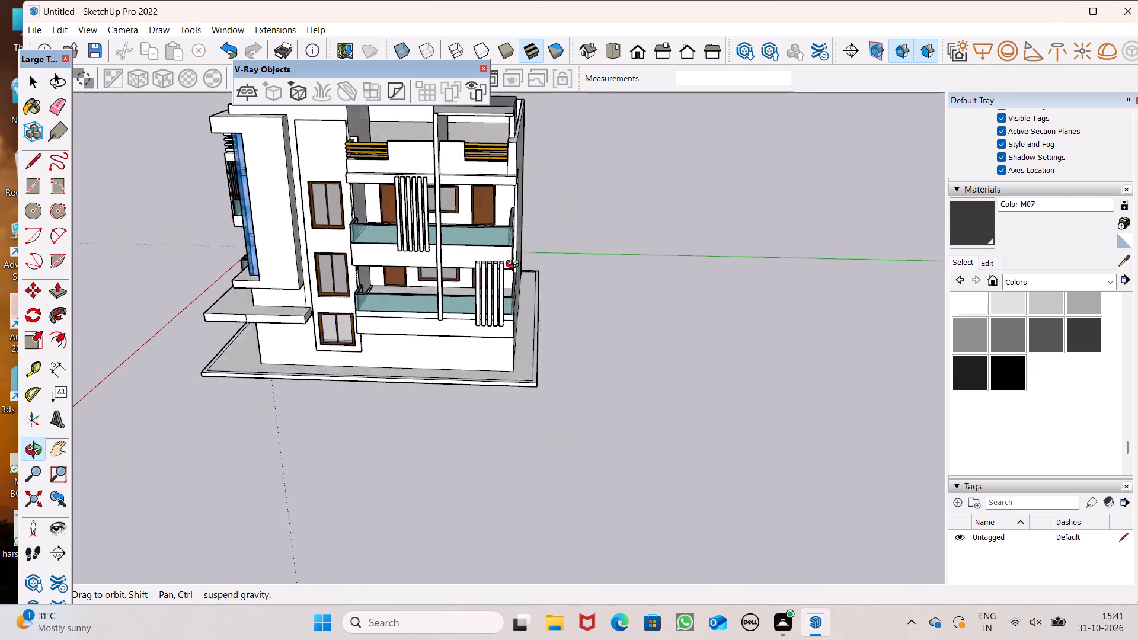
{"action": "middle_click_drag", "start_coordinate": [515, 265], "coordinate": [602, 273]}
{"action": "scroll", "coordinate": [642, 254], "scroll_direction": "down", "scroll_amount": 6}
{"action": "middle_click_drag", "start_coordinate": [484, 273], "coordinate": [798, 260]}
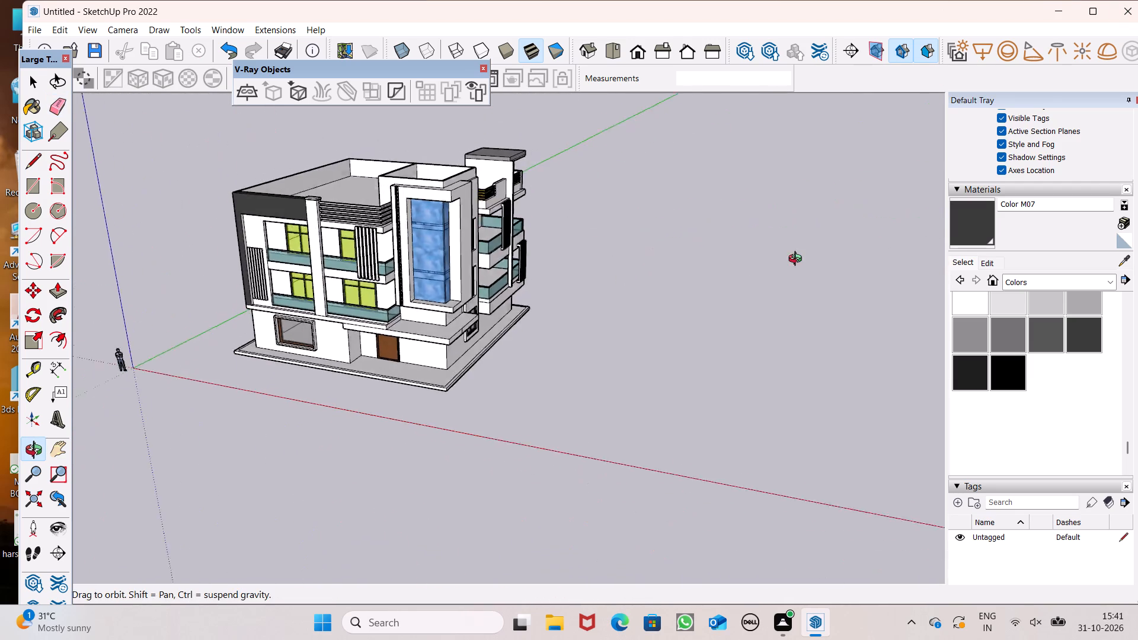
{"action": "middle_click_drag", "start_coordinate": [798, 260], "coordinate": [801, 260]}
{"action": "scroll", "coordinate": [796, 260], "scroll_direction": "up", "scroll_amount": 1}
{"action": "scroll", "coordinate": [751, 248], "scroll_direction": "down", "scroll_amount": 4}
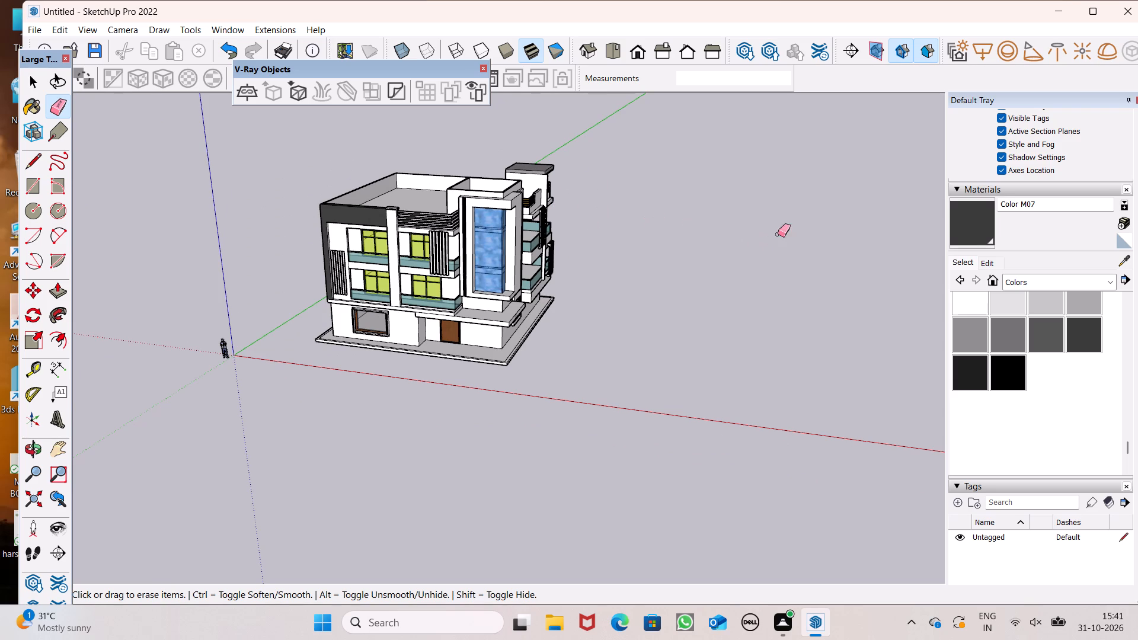
{"action": "scroll", "coordinate": [999, 354], "scroll_direction": "up", "scroll_amount": 6}
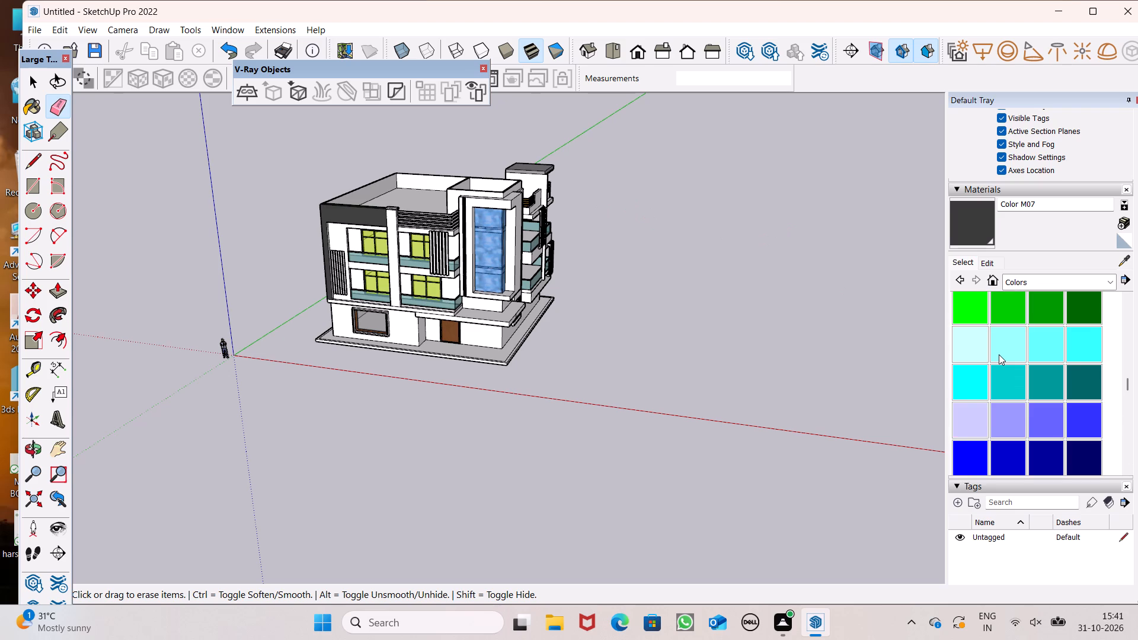
{"action": "scroll", "coordinate": [999, 354], "scroll_direction": "up", "scroll_amount": 3}
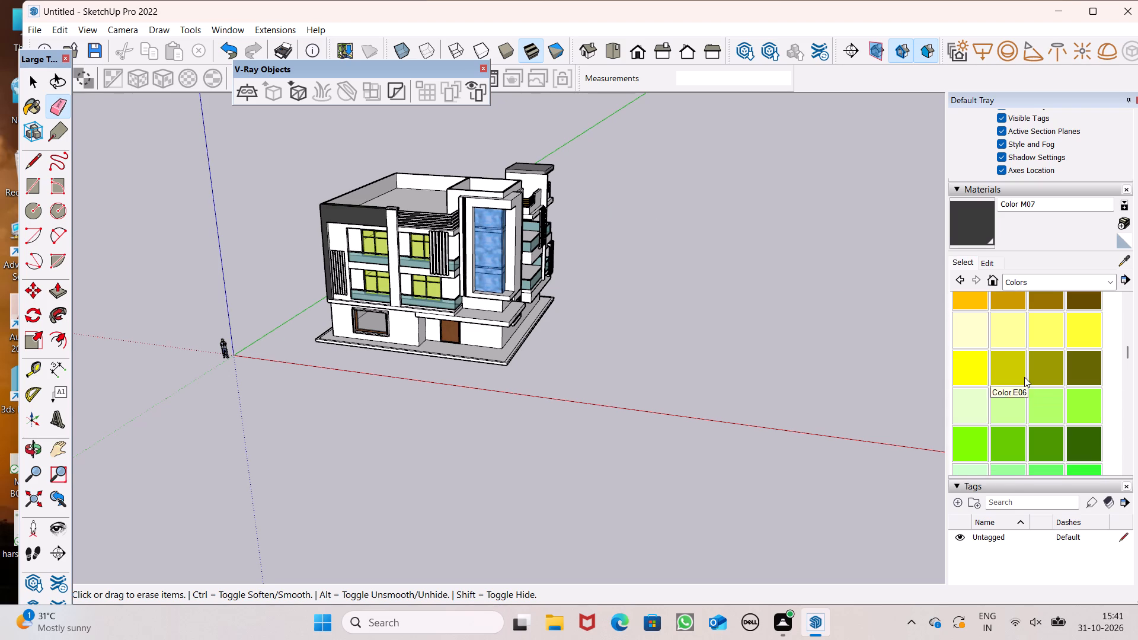
{"action": "scroll", "coordinate": [1018, 370], "scroll_direction": "up", "scroll_amount": 1}
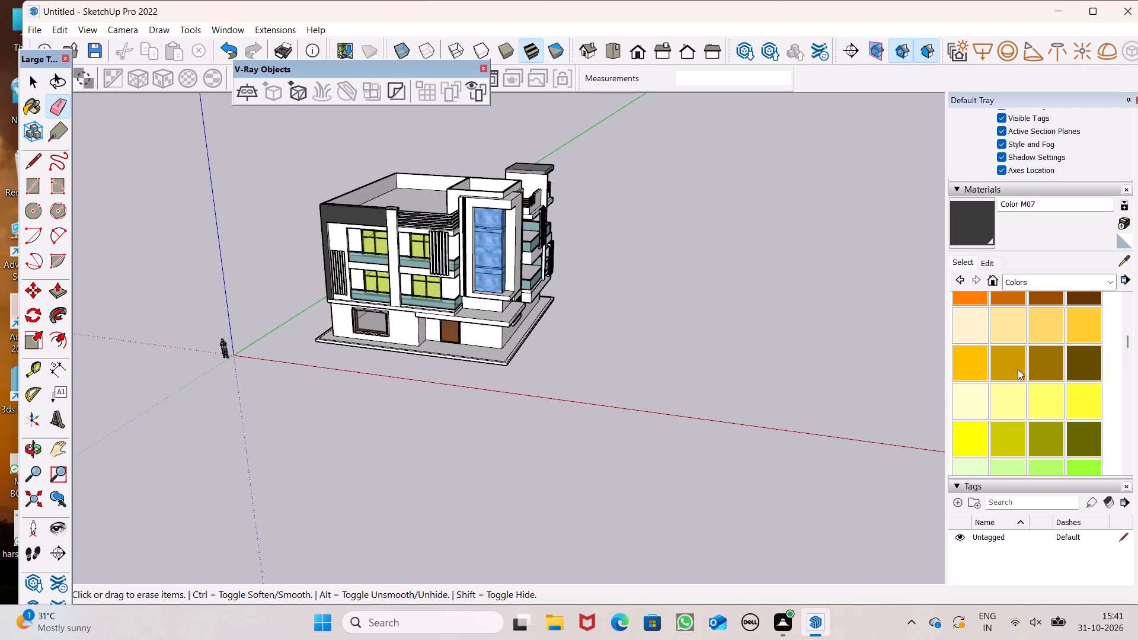
{"action": "left_click", "coordinate": [1009, 363]}
{"action": "scroll", "coordinate": [811, 275], "scroll_direction": "down", "scroll_amount": 2}
{"action": "middle_click_drag", "start_coordinate": [653, 289], "coordinate": [776, 318]}
{"action": "scroll", "coordinate": [497, 216], "scroll_direction": "up", "scroll_amount": 8}
{"action": "scroll", "coordinate": [446, 233], "scroll_direction": "up", "scroll_amount": 9}
{"action": "scroll", "coordinate": [526, 293], "scroll_direction": "up", "scroll_amount": 5}
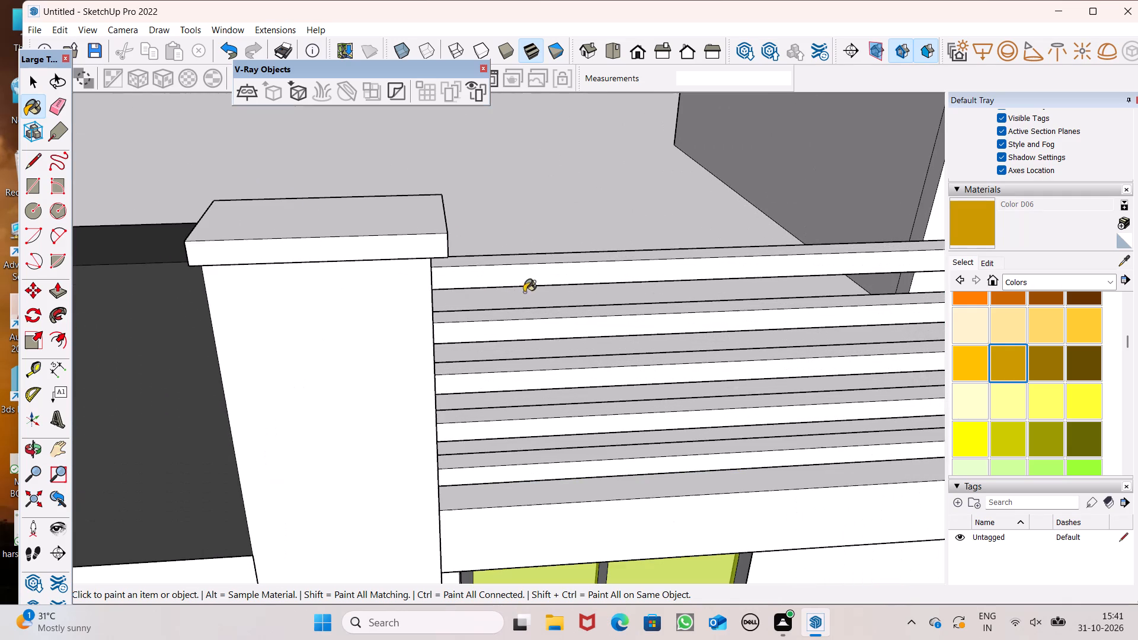
{"action": "left_click", "coordinate": [507, 262]}
{"action": "left_click", "coordinate": [513, 283]}
Paint the second slat's front face and the third slat's top and front faces with Color D06.
{"action": "scroll", "coordinate": [478, 255], "scroll_direction": "down", "scroll_amount": 5}
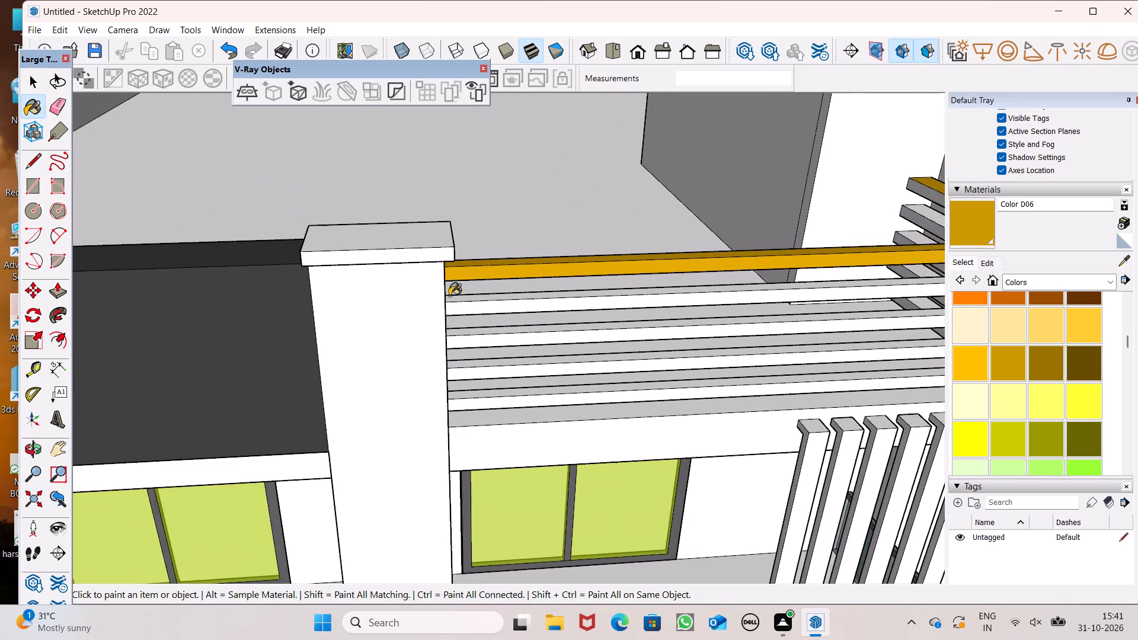
{"action": "scroll", "coordinate": [504, 312], "scroll_direction": "up", "scroll_amount": 6}
{"action": "left_click_drag", "start_coordinate": [502, 290], "coordinate": [501, 297]}
{"action": "left_click", "coordinate": [501, 318]}
{"action": "left_click", "coordinate": [501, 358]}
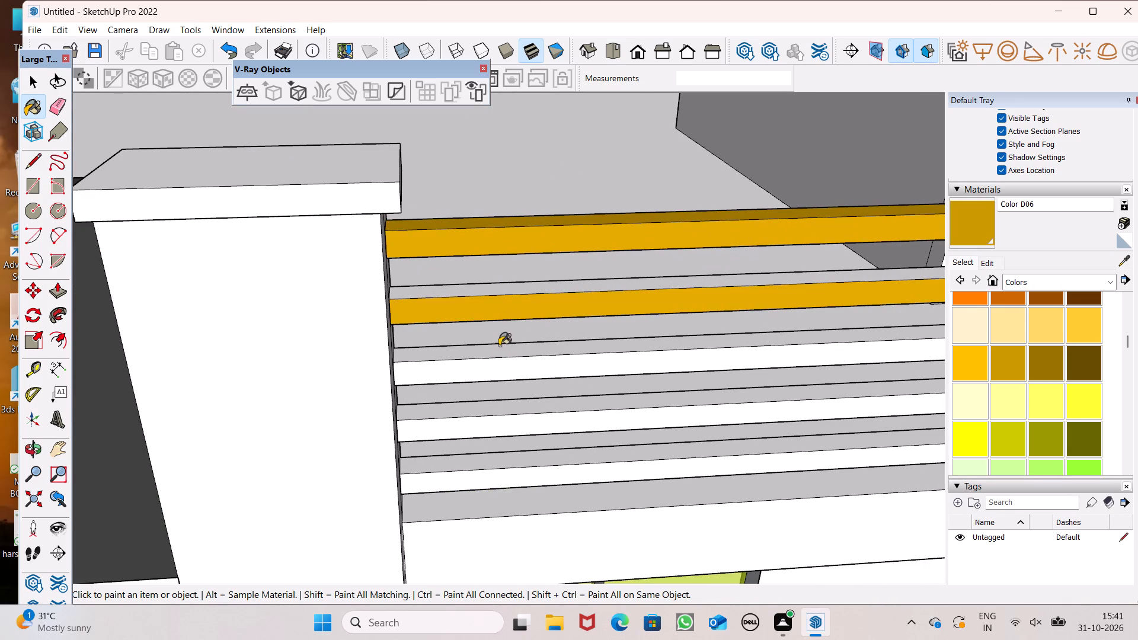
{"action": "left_click", "coordinate": [499, 343]}
{"action": "left_click", "coordinate": [498, 363]}
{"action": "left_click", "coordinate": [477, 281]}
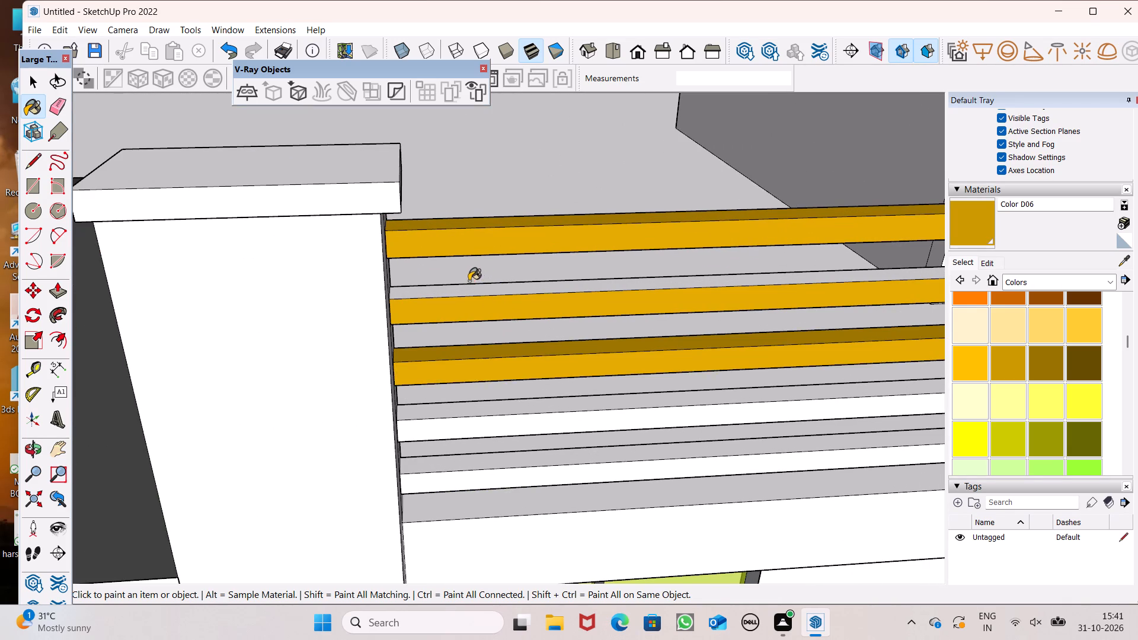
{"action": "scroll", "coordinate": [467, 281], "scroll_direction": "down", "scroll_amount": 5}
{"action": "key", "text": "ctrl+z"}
Paint the top face of the second terrace railing slat with Color D06.
{"action": "scroll", "coordinate": [477, 249], "scroll_direction": "down", "scroll_amount": 3}
{"action": "middle_click_drag", "start_coordinate": [513, 328], "coordinate": [522, 364]}
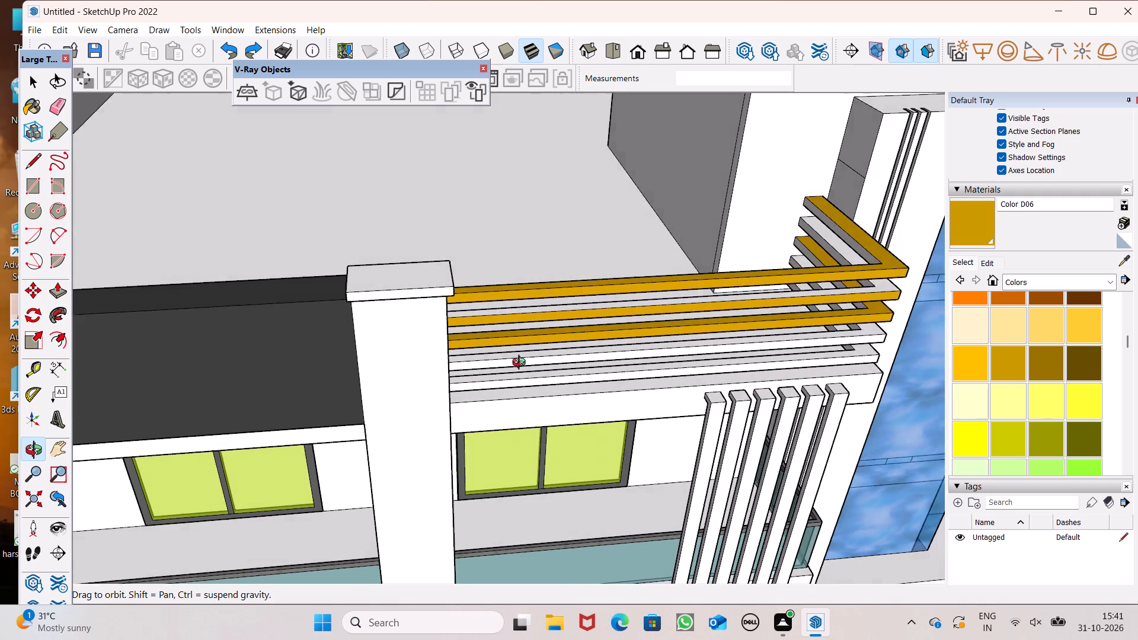
{"action": "middle_click_drag", "start_coordinate": [522, 364], "coordinate": [541, 363]}
{"action": "scroll", "coordinate": [541, 363], "scroll_direction": "up", "scroll_amount": 1}
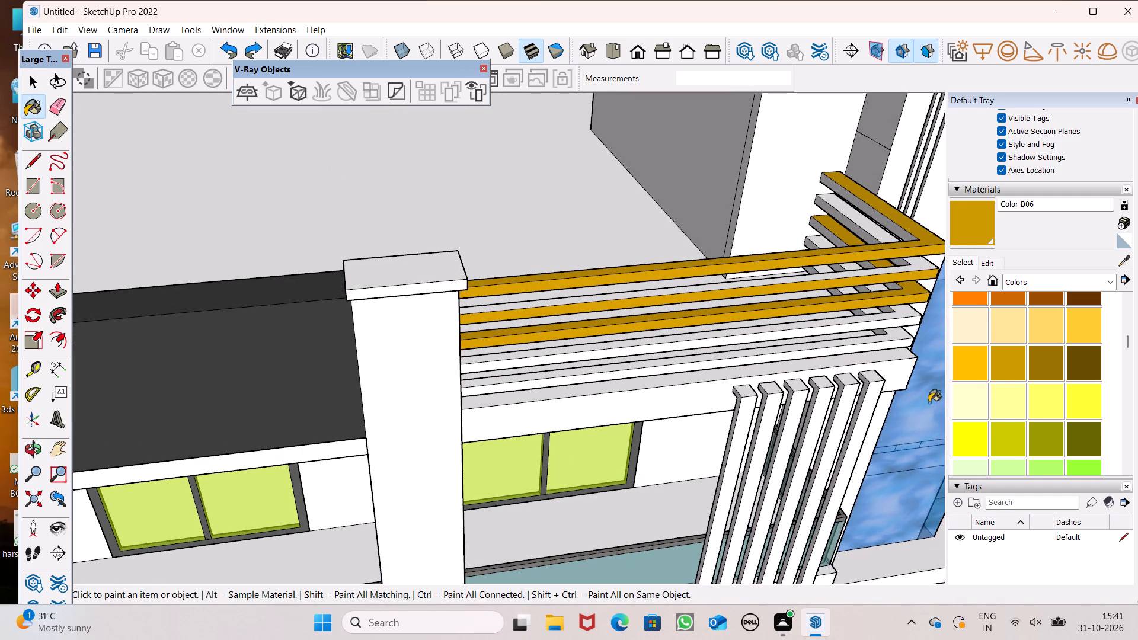
{"action": "scroll", "coordinate": [721, 263], "scroll_direction": "down", "scroll_amount": 4}
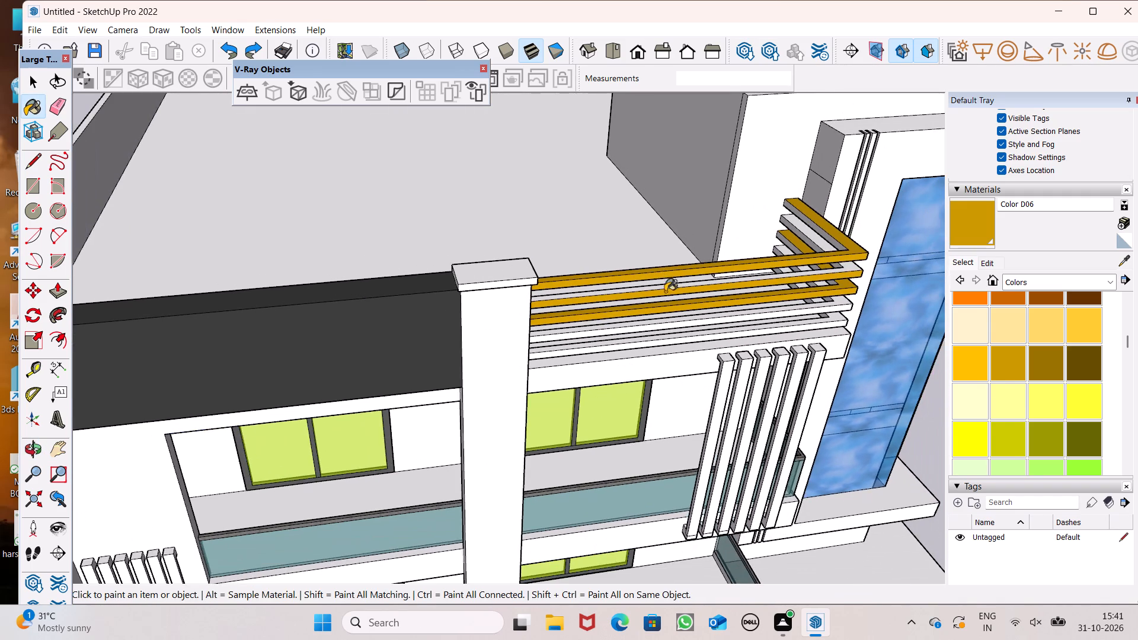
{"action": "scroll", "coordinate": [841, 306], "scroll_direction": "up", "scroll_amount": 6}
{"action": "left_click", "coordinate": [858, 248]}
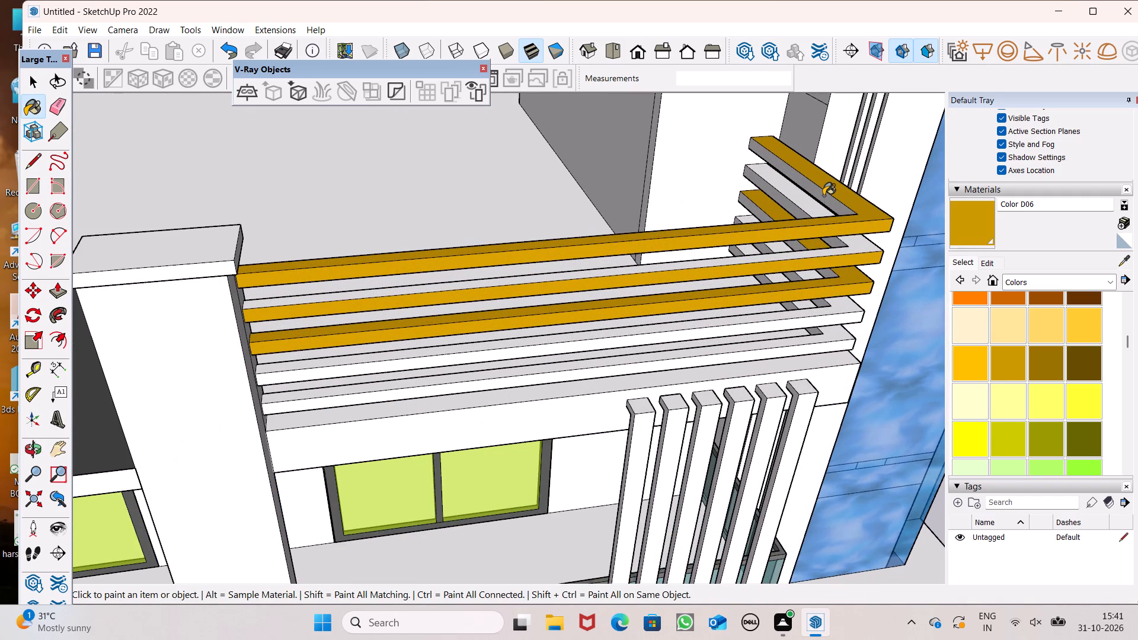
{"action": "left_click", "coordinate": [823, 196]}
Paint the top, front and side-return faces of the two lowest terrace railing slats with Color D06.
{"action": "scroll", "coordinate": [797, 207], "scroll_direction": "down", "scroll_amount": 6}
{"action": "middle_click_drag", "start_coordinate": [632, 265], "coordinate": [425, 290]}
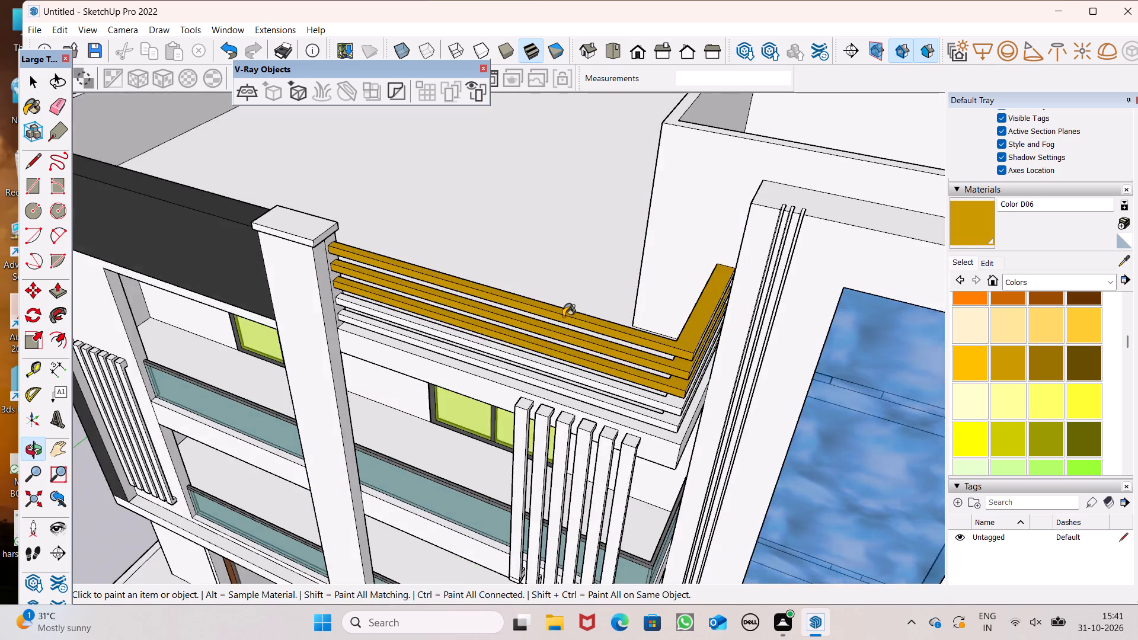
{"action": "scroll", "coordinate": [609, 370], "scroll_direction": "up", "scroll_amount": 4}
{"action": "middle_click_drag", "start_coordinate": [711, 409], "coordinate": [642, 329]}
{"action": "scroll", "coordinate": [707, 404], "scroll_direction": "up", "scroll_amount": 1}
{"action": "scroll", "coordinate": [649, 347], "scroll_direction": "up", "scroll_amount": 4}
{"action": "left_click", "coordinate": [669, 372]}
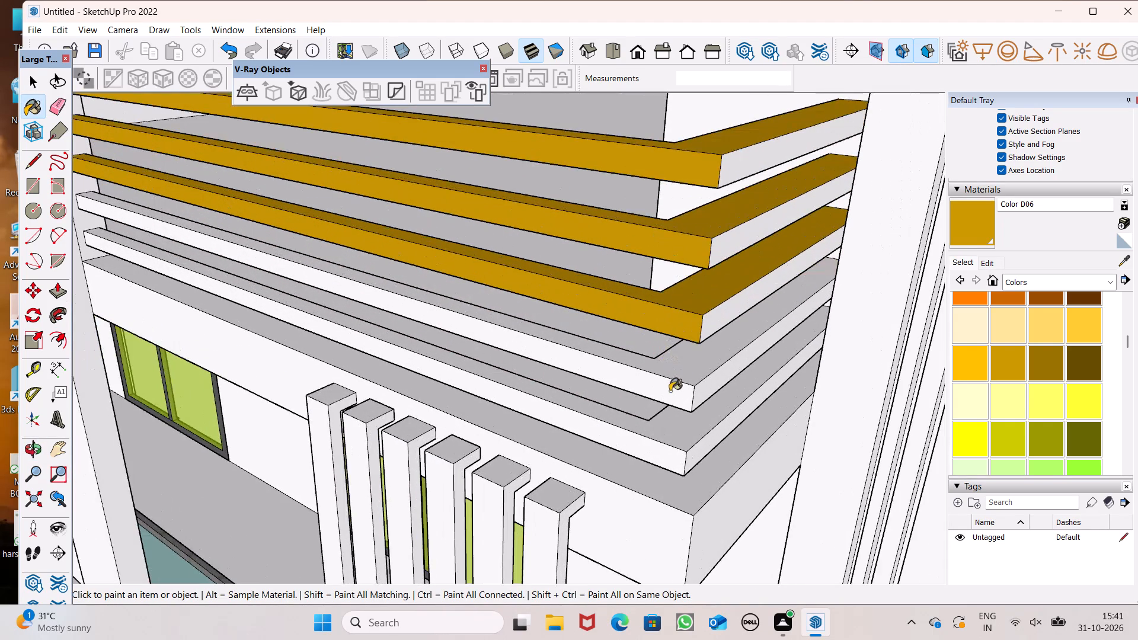
{"action": "left_click", "coordinate": [670, 396]}
{"action": "left_click", "coordinate": [709, 377]}
{"action": "left_click", "coordinate": [675, 424]}
{"action": "left_click", "coordinate": [667, 455]}
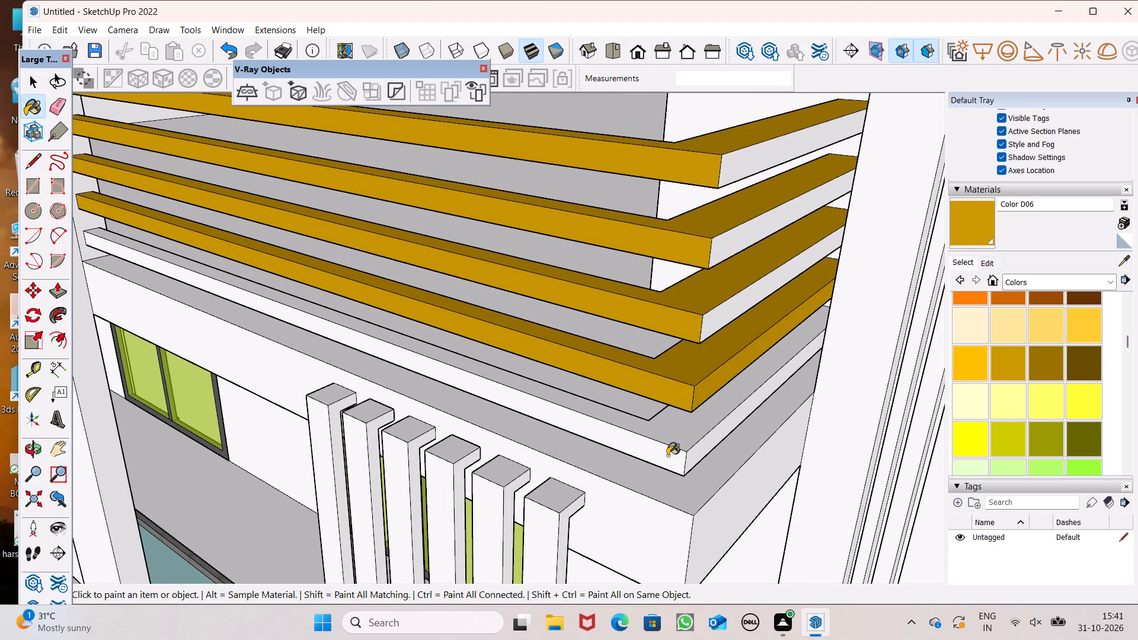
{"action": "left_click", "coordinate": [688, 460]}
Paint the outer side-return faces of the upper three terrace railing slats with Color D06.
{"action": "scroll", "coordinate": [645, 357], "scroll_direction": "down", "scroll_amount": 4}
{"action": "middle_click_drag", "start_coordinate": [690, 367], "coordinate": [635, 351]}
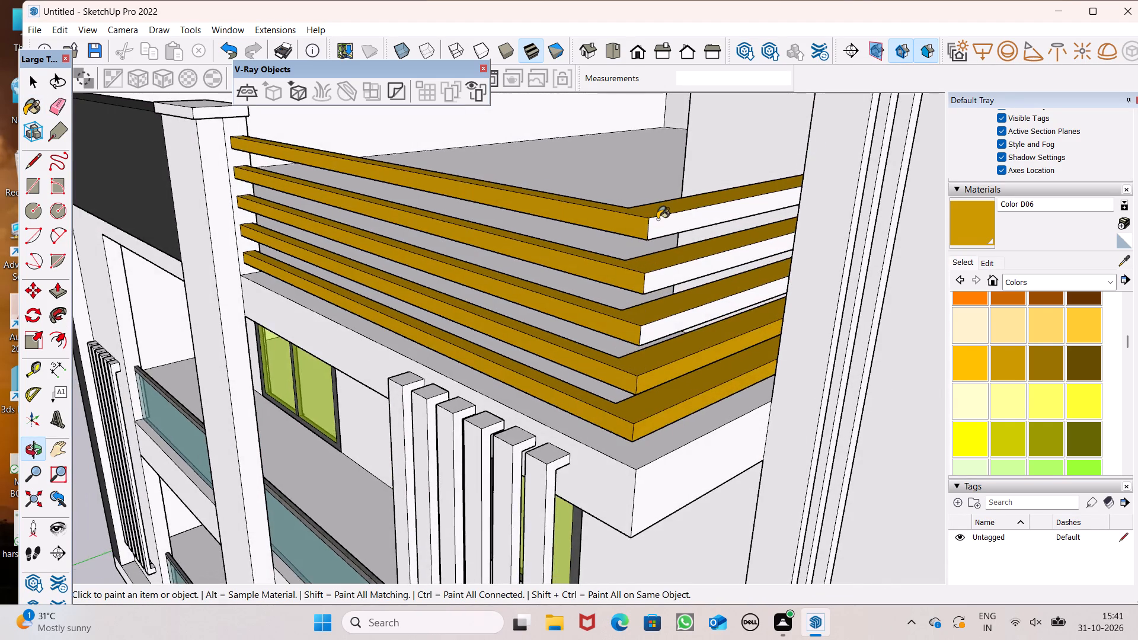
{"action": "scroll", "coordinate": [657, 219], "scroll_direction": "up", "scroll_amount": 5}
{"action": "left_click", "coordinate": [658, 223]}
{"action": "left_click", "coordinate": [673, 321]}
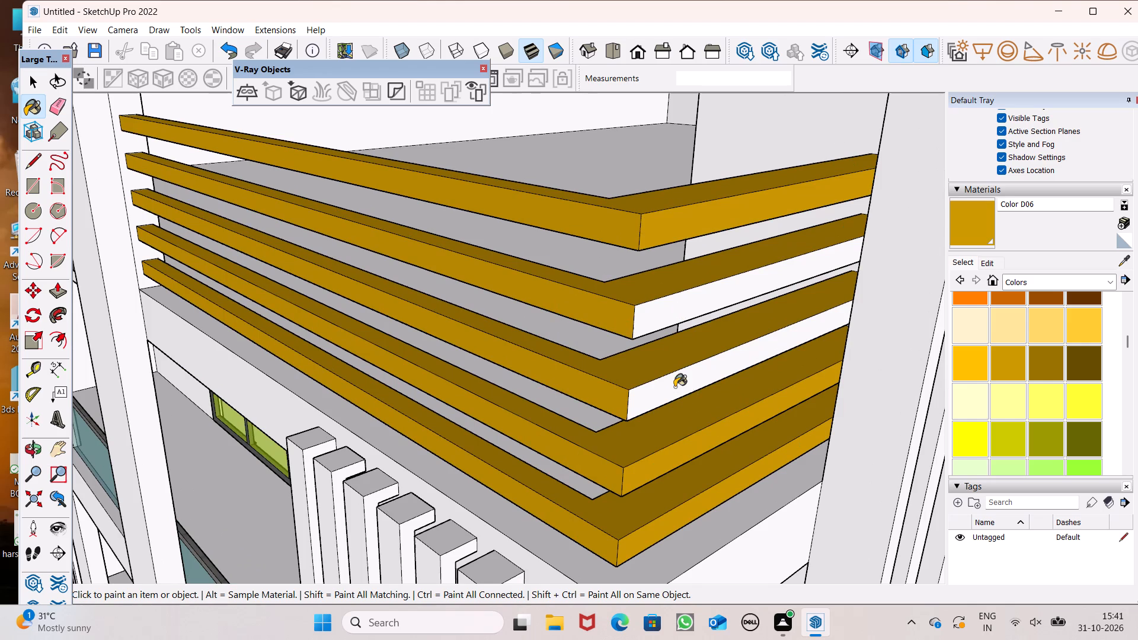
{"action": "left_click", "coordinate": [675, 387]}
Paint the inner faces of the top two terrace railing slats, both long run and side return, with Color D06.
{"action": "scroll", "coordinate": [638, 274], "scroll_direction": "down", "scroll_amount": 5}
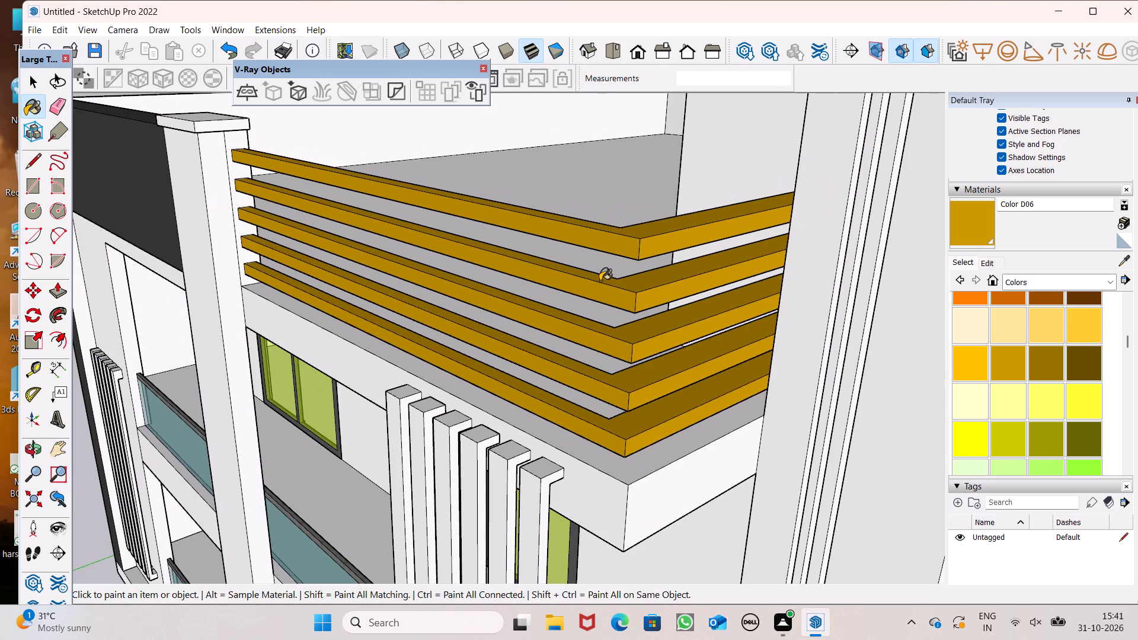
{"action": "middle_click_drag", "start_coordinate": [557, 250], "coordinate": [1137, 485]}
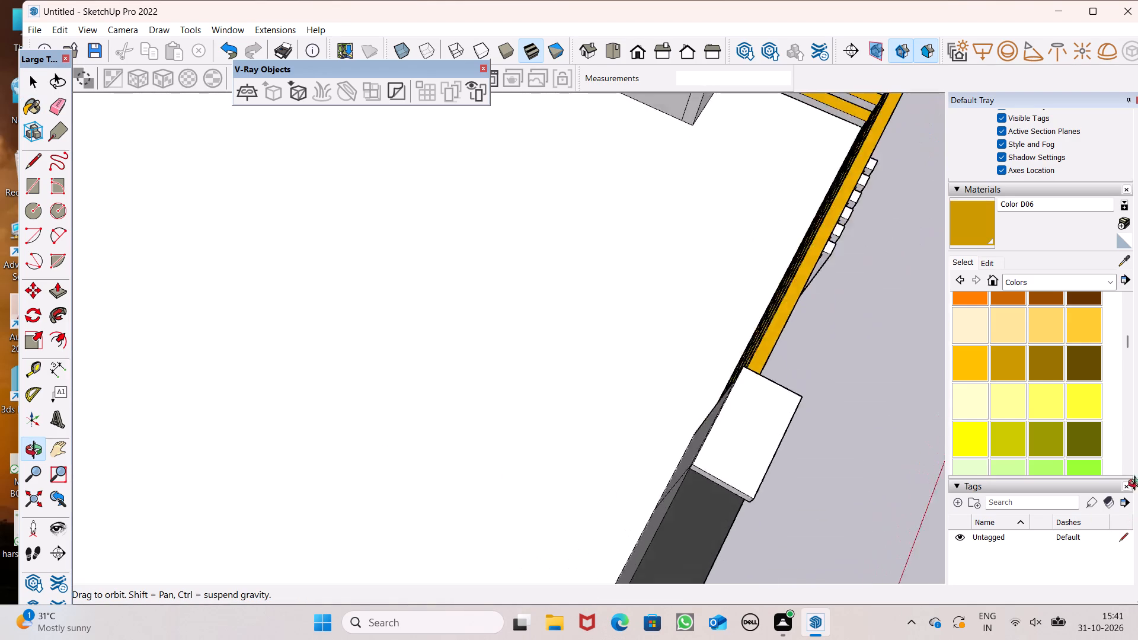
{"action": "middle_click_drag", "start_coordinate": [1137, 485], "coordinate": [1054, 409]}
{"action": "scroll", "coordinate": [697, 328], "scroll_direction": "down", "scroll_amount": 5}
{"action": "scroll", "coordinate": [678, 249], "scroll_direction": "up", "scroll_amount": 6}
{"action": "scroll", "coordinate": [658, 291], "scroll_direction": "down", "scroll_amount": 6}
{"action": "middle_click_drag", "start_coordinate": [593, 340], "coordinate": [810, 280]}
{"action": "scroll", "coordinate": [795, 333], "scroll_direction": "down", "scroll_amount": 3}
{"action": "scroll", "coordinate": [796, 137], "scroll_direction": "up", "scroll_amount": 7}
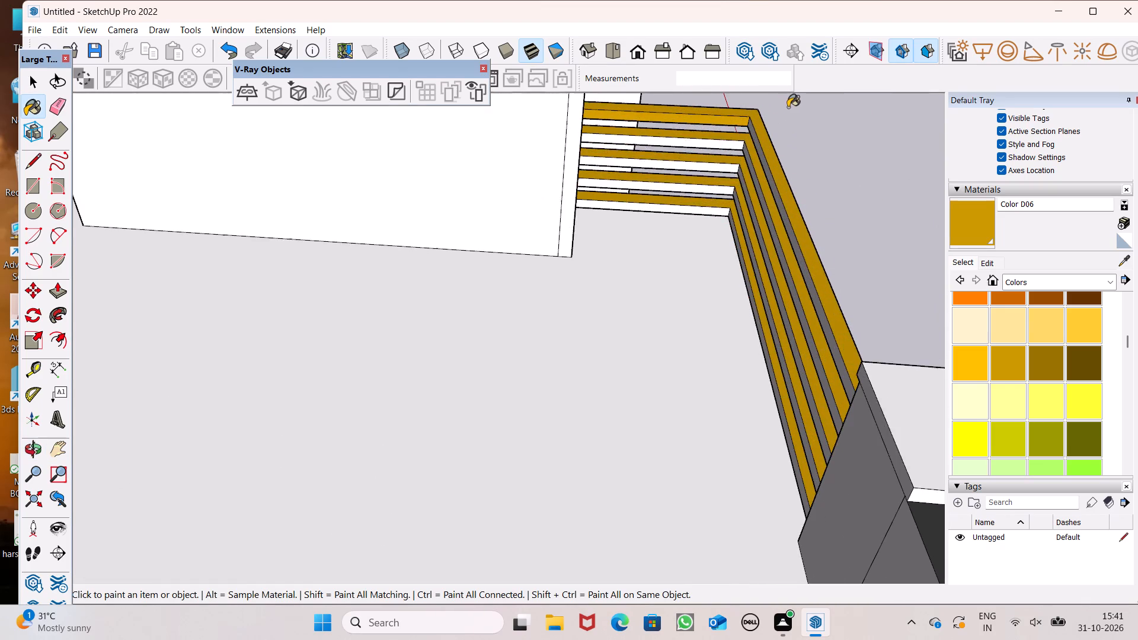
{"action": "scroll", "coordinate": [788, 107], "scroll_direction": "up", "scroll_amount": 7}
{"action": "middle_click_drag", "start_coordinate": [725, 216], "coordinate": [762, 171]}
{"action": "scroll", "coordinate": [762, 171], "scroll_direction": "up", "scroll_amount": 1}
{"action": "left_click", "coordinate": [771, 164]}
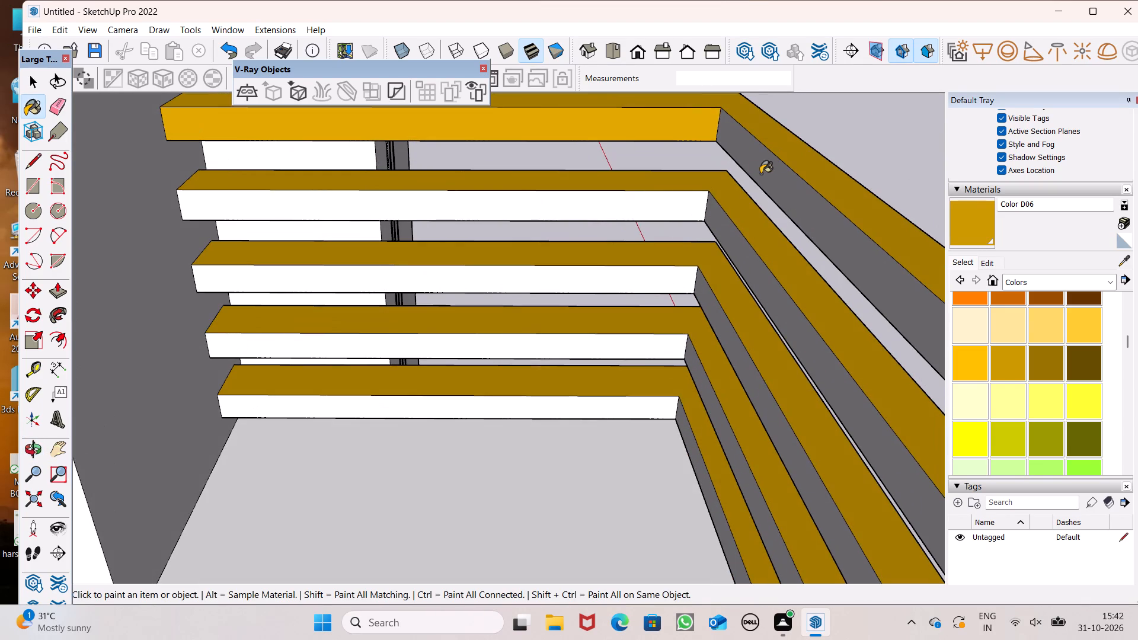
{"action": "left_click", "coordinate": [672, 207]}
{"action": "left_click", "coordinate": [721, 217]}
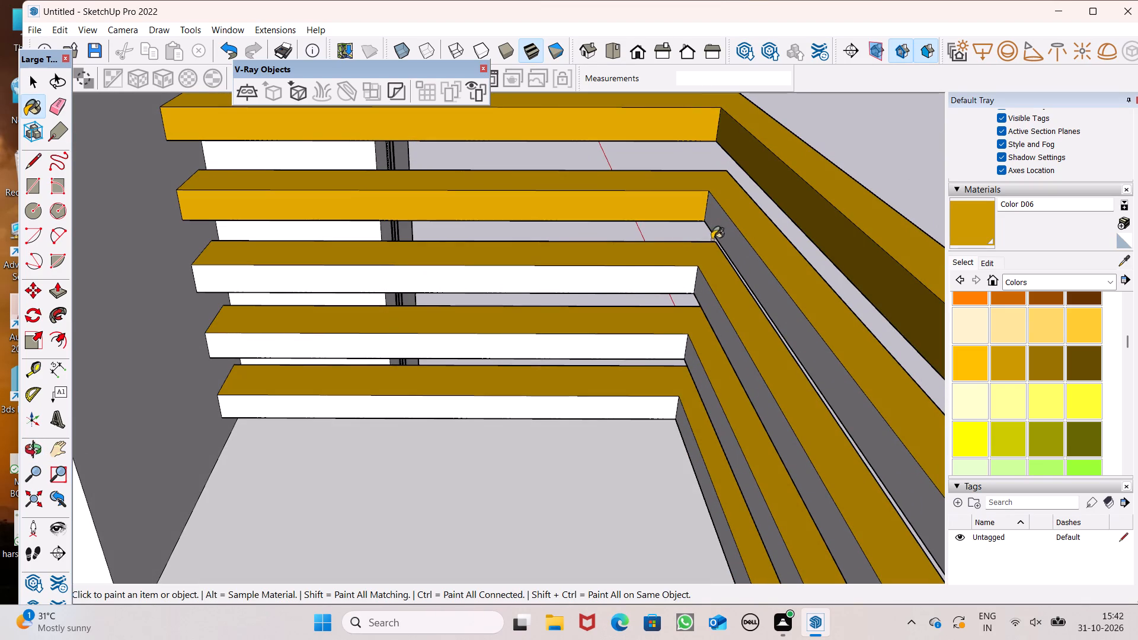
Paint the inner faces of the three lower terrace railing slats, both long run and side return, with Color D06.
{"action": "left_click_drag", "start_coordinate": [633, 280], "coordinate": [633, 289]}
{"action": "left_click", "coordinate": [724, 328]}
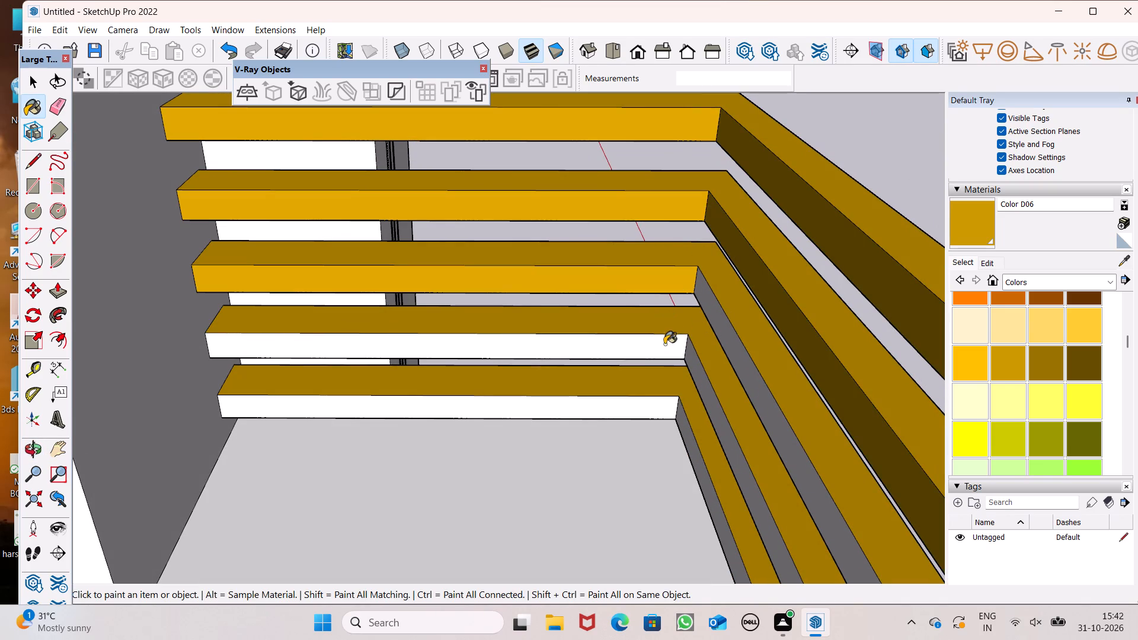
{"action": "left_click_drag", "start_coordinate": [644, 347], "coordinate": [652, 356]}
{"action": "middle_click_drag", "start_coordinate": [683, 392], "coordinate": [724, 348]}
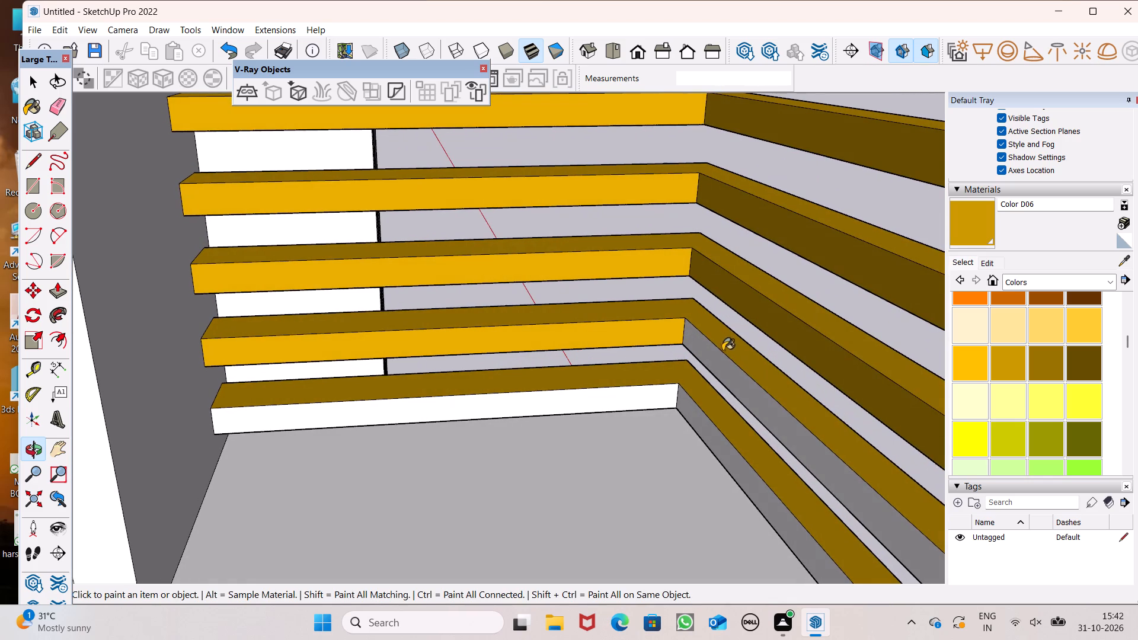
{"action": "left_click", "coordinate": [723, 354]}
{"action": "left_click", "coordinate": [632, 401]}
{"action": "left_click", "coordinate": [682, 415]}
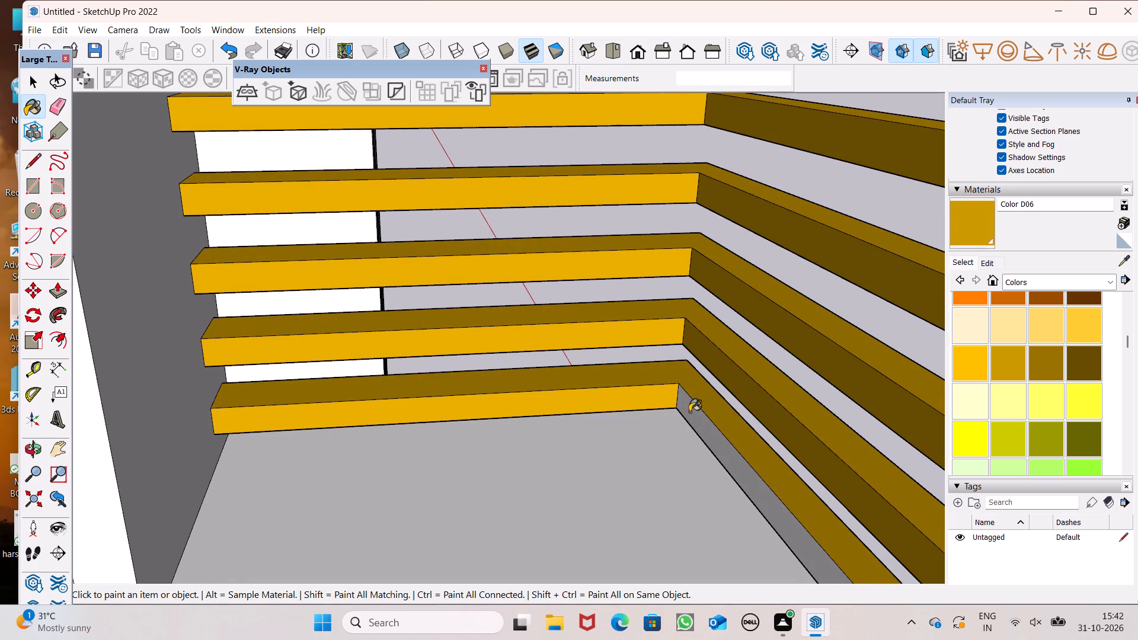
Paint the undersides of the top two terrace railing slats, including their side returns, with Color D06.
{"action": "scroll", "coordinate": [717, 343], "scroll_direction": "down", "scroll_amount": 1}
{"action": "middle_click_drag", "start_coordinate": [731, 349], "coordinate": [267, 249]}
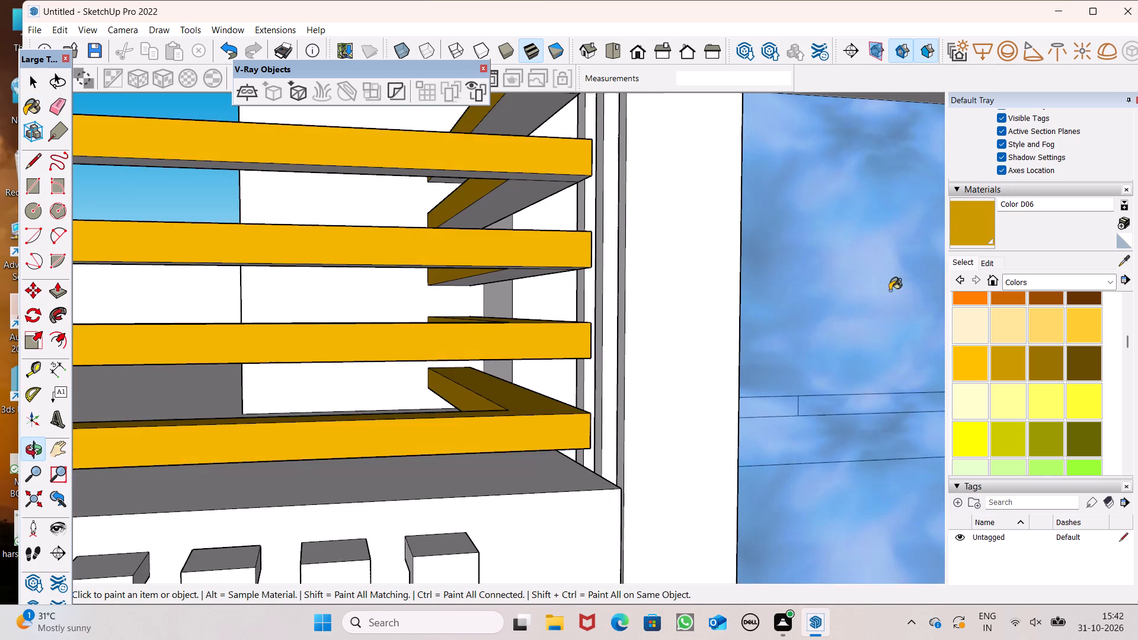
{"action": "scroll", "coordinate": [859, 199], "scroll_direction": "down", "scroll_amount": 3}
{"action": "scroll", "coordinate": [791, 166], "scroll_direction": "down", "scroll_amount": 2}
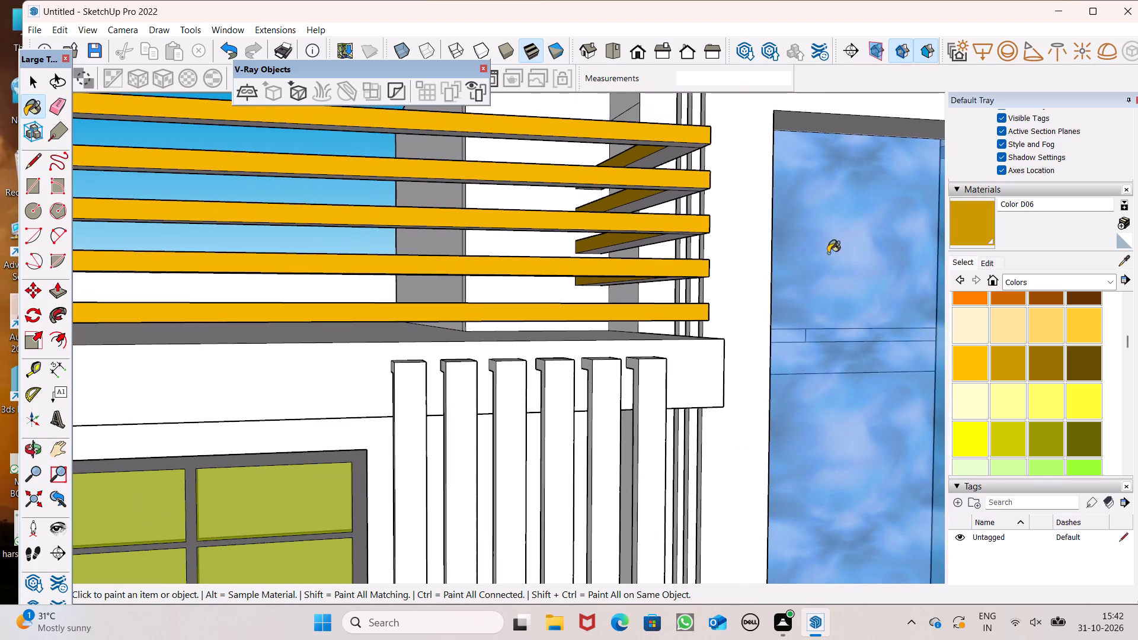
{"action": "scroll", "coordinate": [530, 320], "scroll_direction": "down", "scroll_amount": 4}
{"action": "middle_click_drag", "start_coordinate": [535, 242], "coordinate": [494, 116]}
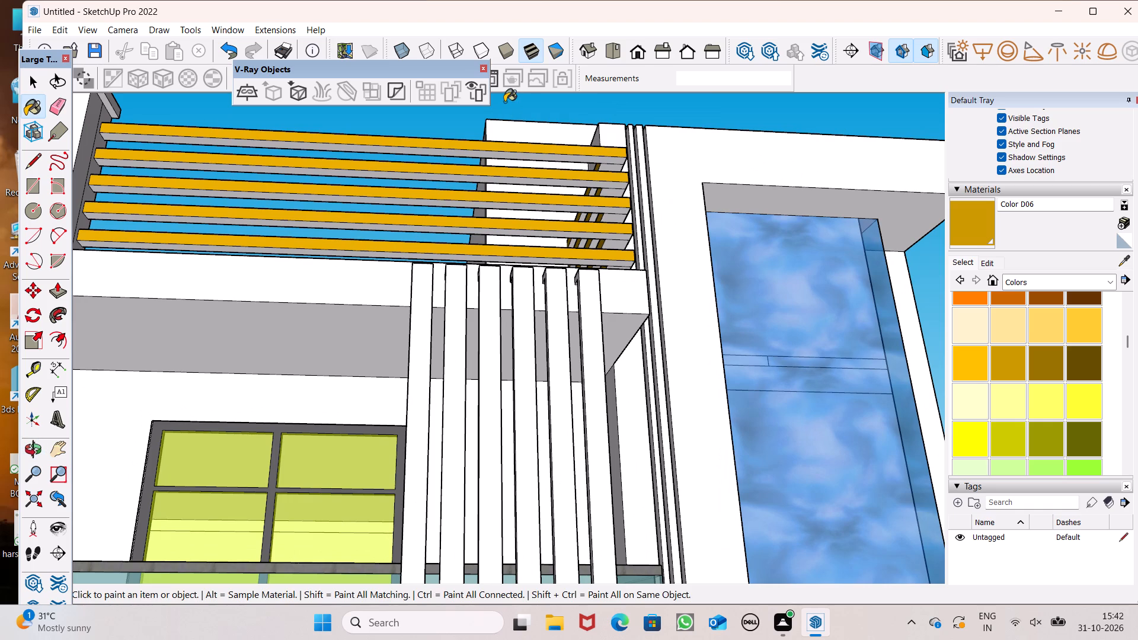
{"action": "scroll", "coordinate": [546, 167], "scroll_direction": "down", "scroll_amount": 3}
{"action": "scroll", "coordinate": [647, 161], "scroll_direction": "up", "scroll_amount": 6}
{"action": "scroll", "coordinate": [555, 183], "scroll_direction": "up", "scroll_amount": 4}
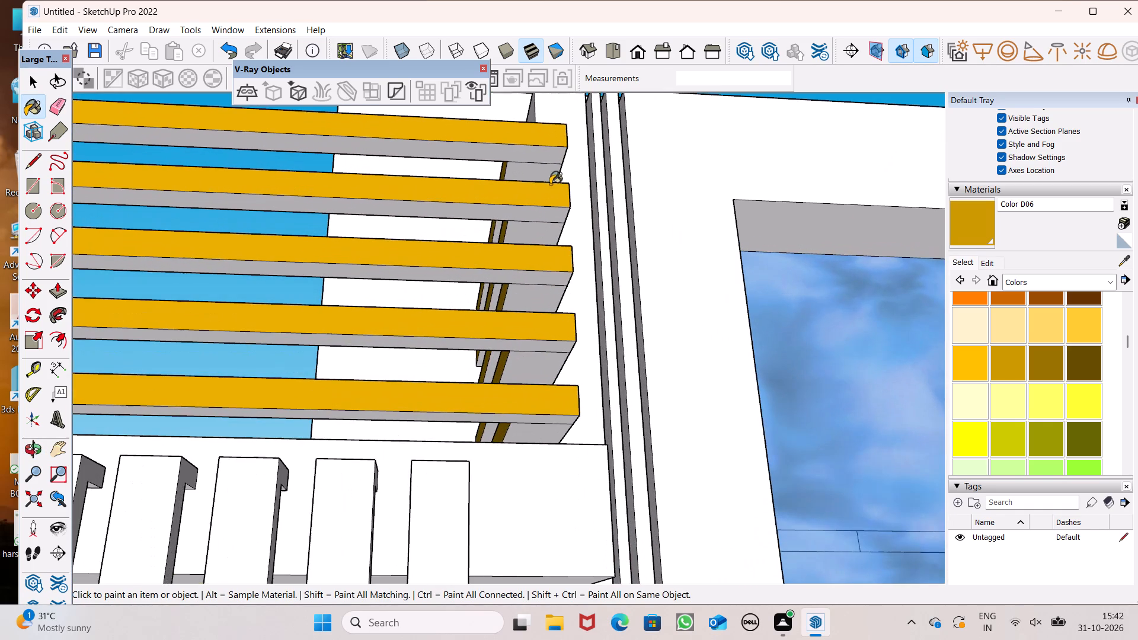
{"action": "left_click", "coordinate": [546, 159]}
{"action": "left_click", "coordinate": [537, 172]}
{"action": "scroll", "coordinate": [534, 230], "scroll_direction": "up", "scroll_amount": 5}
{"action": "left_click_drag", "start_coordinate": [530, 212], "coordinate": [529, 241]}
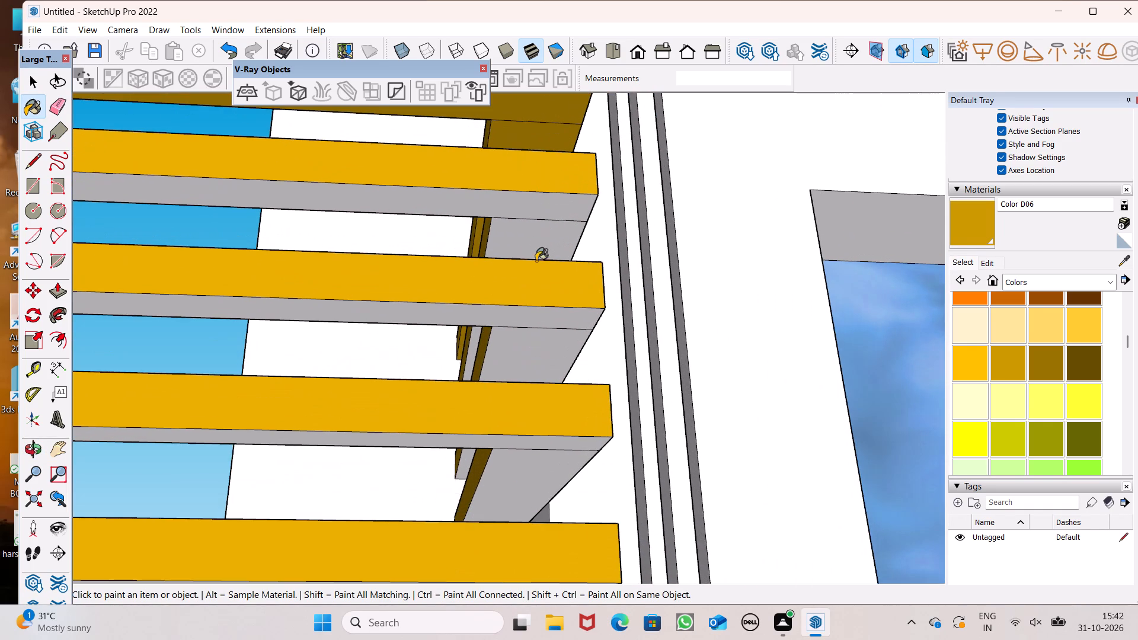
{"action": "left_click", "coordinate": [526, 206]}
Paint the undersides of the three lower terrace railing slats, including their side returns, with Color D06.
{"action": "scroll", "coordinate": [497, 178], "scroll_direction": "down", "scroll_amount": 5}
{"action": "scroll", "coordinate": [527, 268], "scroll_direction": "up", "scroll_amount": 1}
{"action": "middle_click_drag", "start_coordinate": [528, 268], "coordinate": [516, 220]}
{"action": "scroll", "coordinate": [521, 240], "scroll_direction": "up", "scroll_amount": 4}
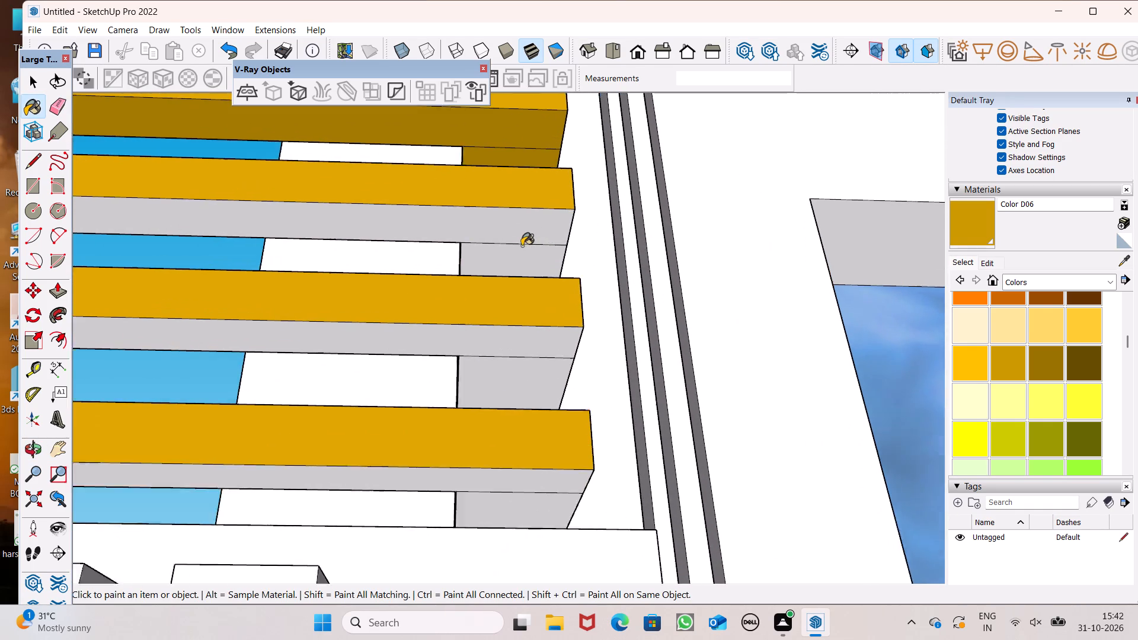
{"action": "scroll", "coordinate": [522, 246], "scroll_direction": "up", "scroll_amount": 1}
{"action": "left_click", "coordinate": [520, 230]}
{"action": "left_click", "coordinate": [523, 256]}
{"action": "scroll", "coordinate": [504, 188], "scroll_direction": "down", "scroll_amount": 2}
{"action": "left_click", "coordinate": [512, 323]}
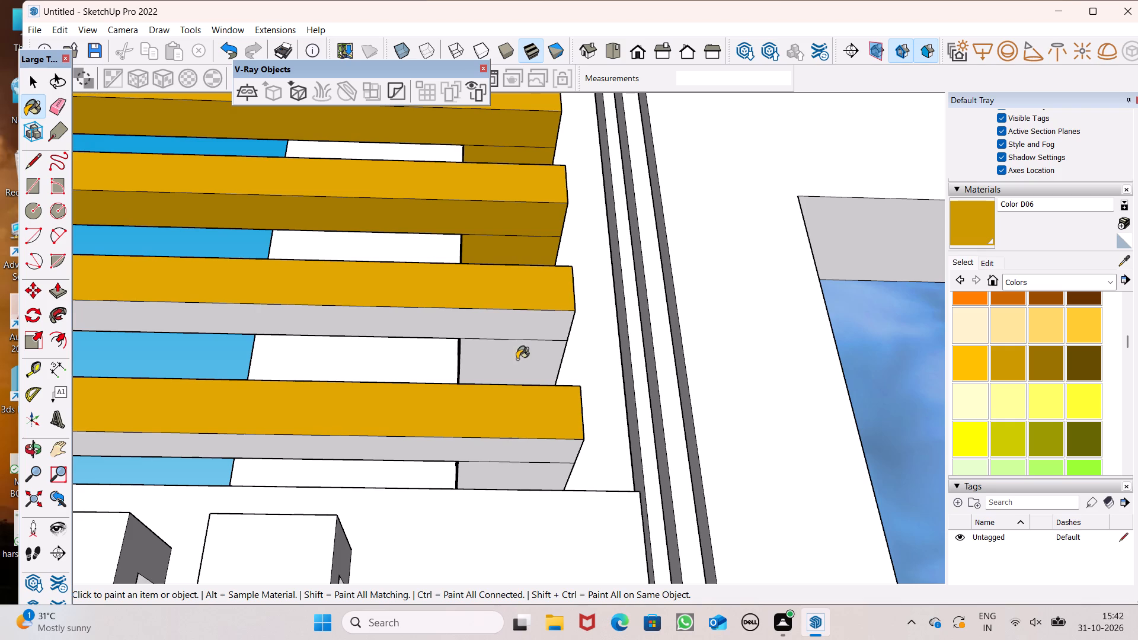
{"action": "left_click", "coordinate": [517, 359]}
{"action": "left_click", "coordinate": [541, 455]}
{"action": "left_click", "coordinate": [538, 472]}
Examine the painted railing from the front facade and the roof terrace from above.
{"action": "scroll", "coordinate": [546, 382], "scroll_direction": "down", "scroll_amount": 2}
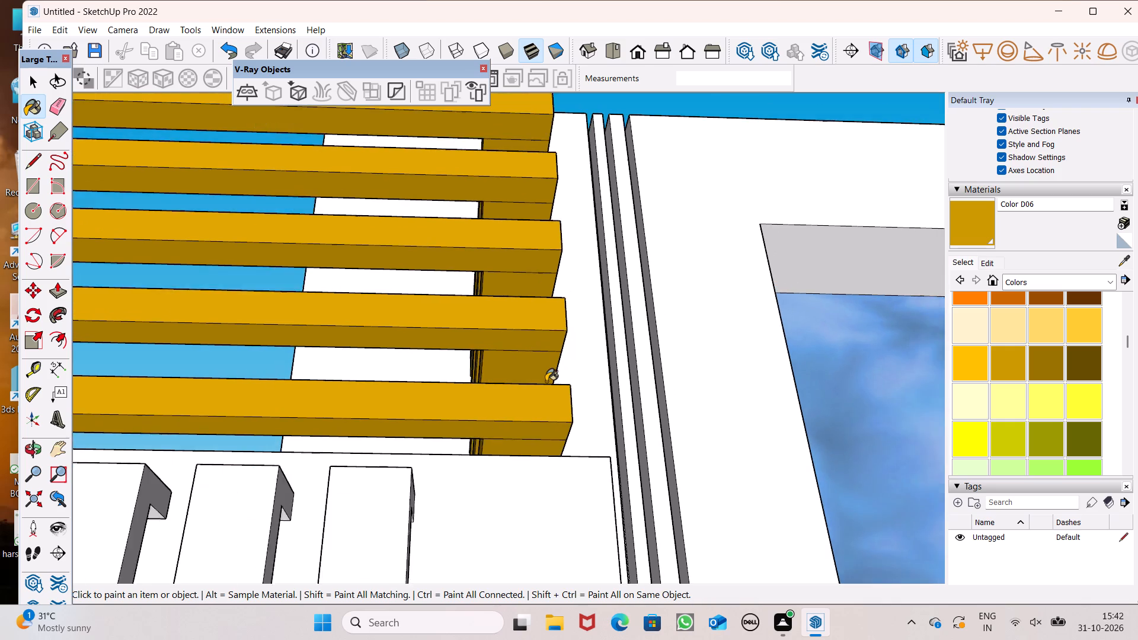
{"action": "scroll", "coordinate": [546, 382], "scroll_direction": "down", "scroll_amount": 6}
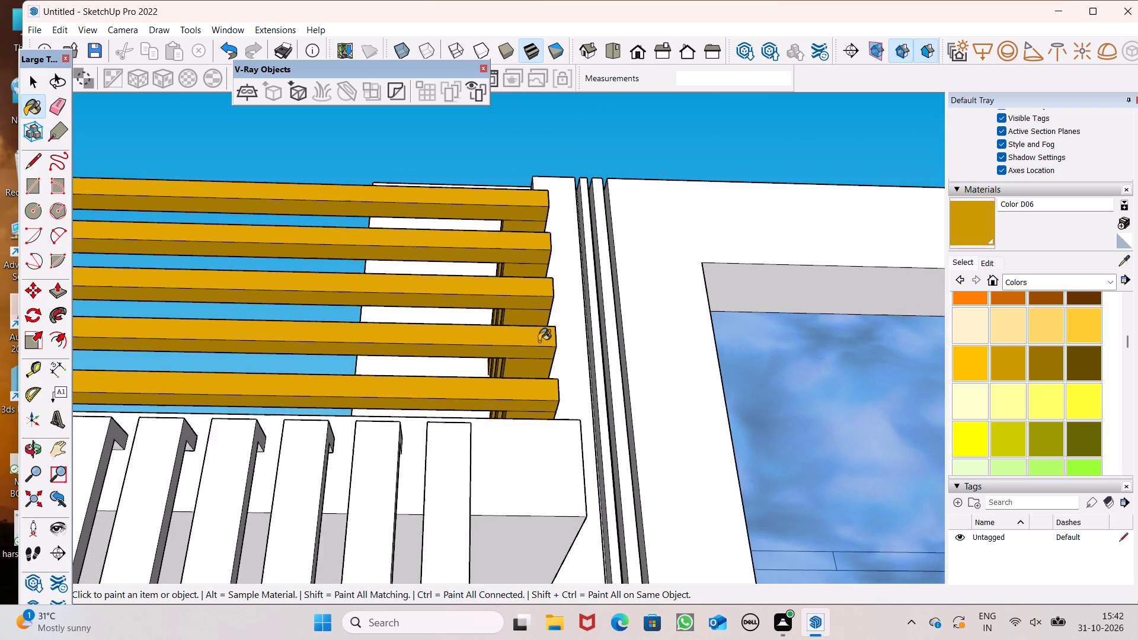
{"action": "scroll", "coordinate": [539, 341], "scroll_direction": "down", "scroll_amount": 1}
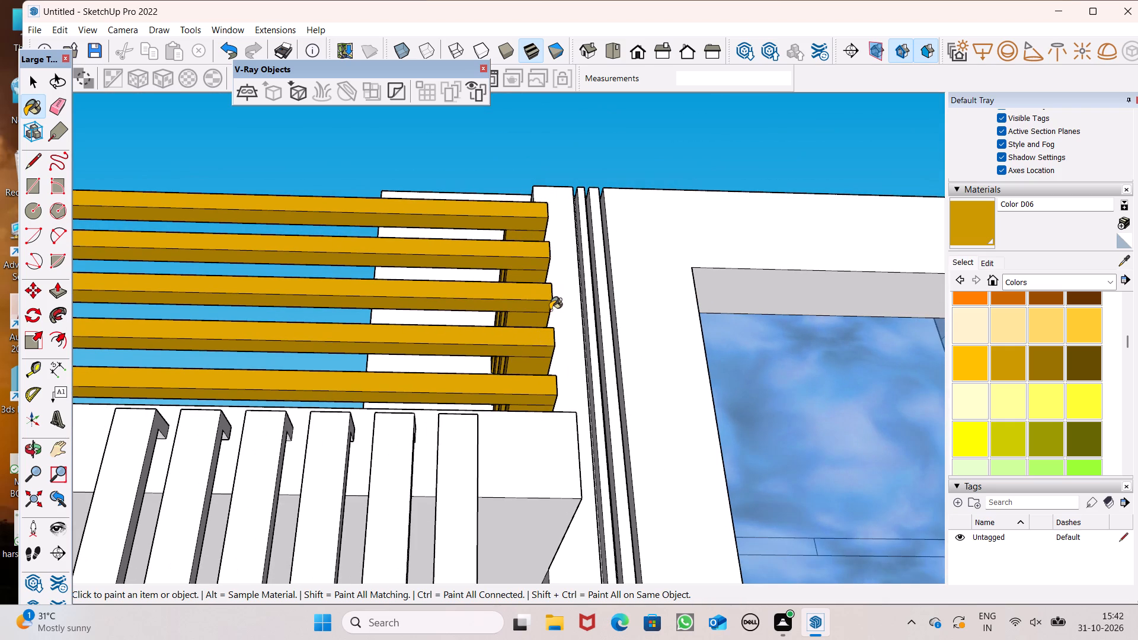
{"action": "scroll", "coordinate": [550, 343], "scroll_direction": "down", "scroll_amount": 3}
{"action": "middle_click_drag", "start_coordinate": [541, 346], "coordinate": [541, 436]}
{"action": "scroll", "coordinate": [541, 405], "scroll_direction": "up", "scroll_amount": 1}
{"action": "scroll", "coordinate": [569, 261], "scroll_direction": "down", "scroll_amount": 6}
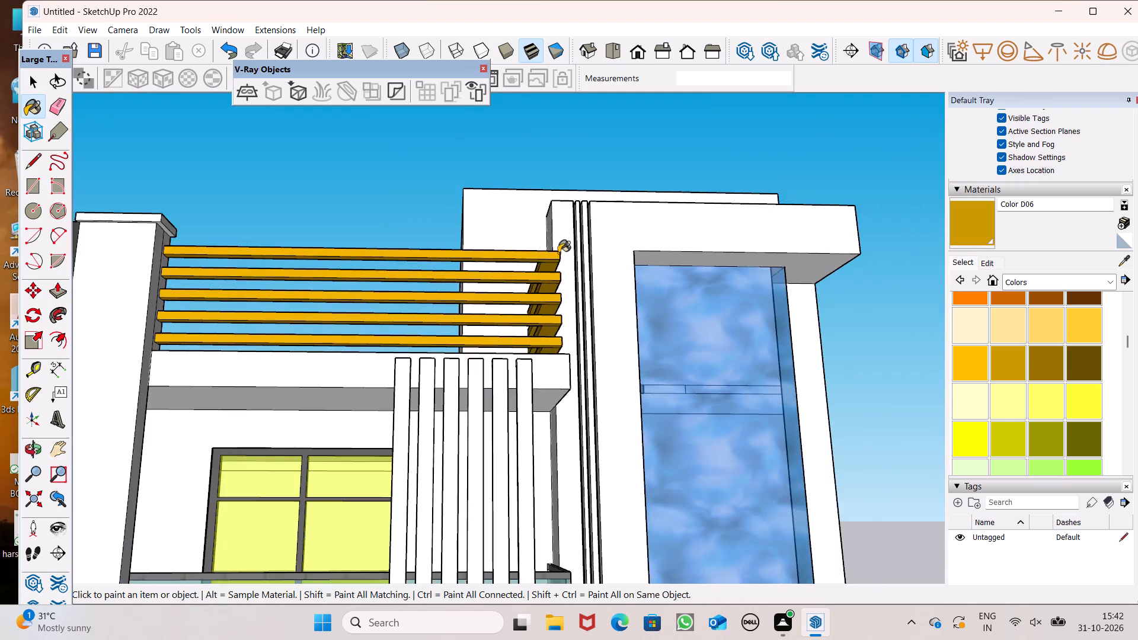
{"action": "middle_click_drag", "start_coordinate": [549, 267], "coordinate": [603, 411]}
{"action": "scroll", "coordinate": [589, 298], "scroll_direction": "down", "scroll_amount": 6}
{"action": "scroll", "coordinate": [577, 375], "scroll_direction": "down", "scroll_amount": 3}
{"action": "middle_click_drag", "start_coordinate": [555, 412], "coordinate": [810, 509]}
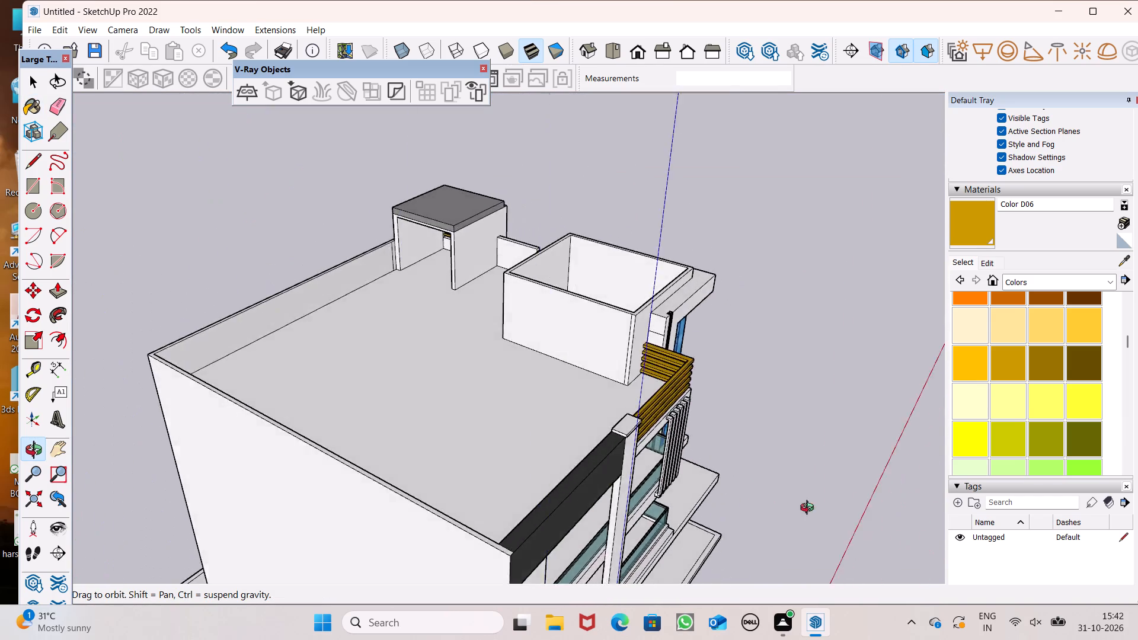
{"action": "middle_click_drag", "start_coordinate": [810, 509], "coordinate": [715, 459]}
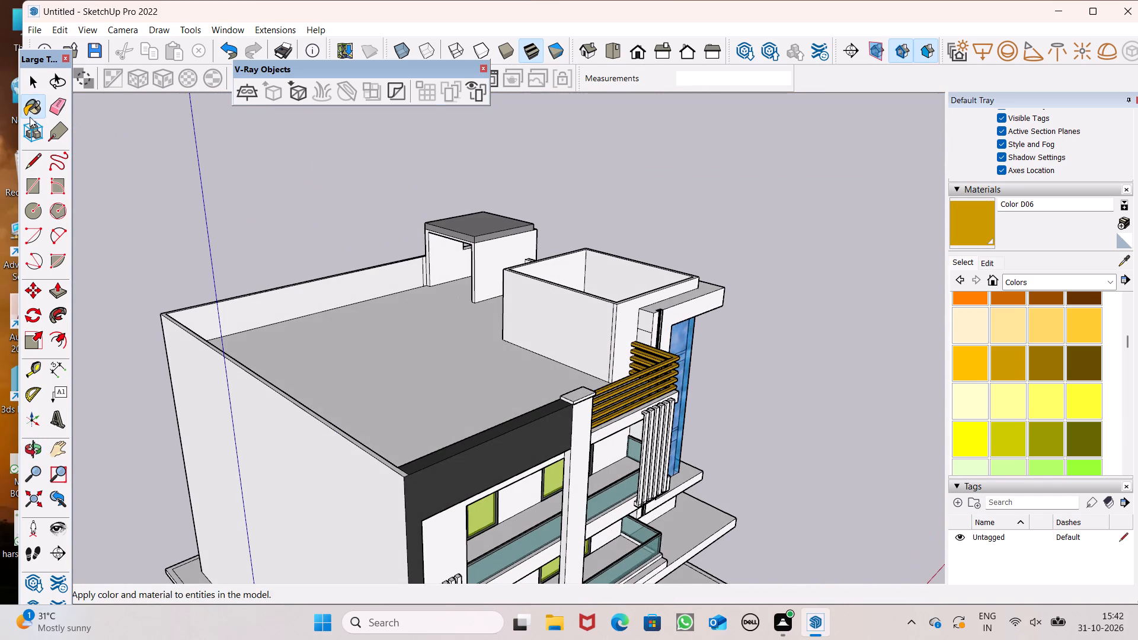
Erase the stray line on the narrow wall behind the railing and the vertical line near the open roof room's wall edge.
{"action": "left_click", "coordinate": [63, 108]}
{"action": "scroll", "coordinate": [332, 290], "scroll_direction": "down", "scroll_amount": 1}
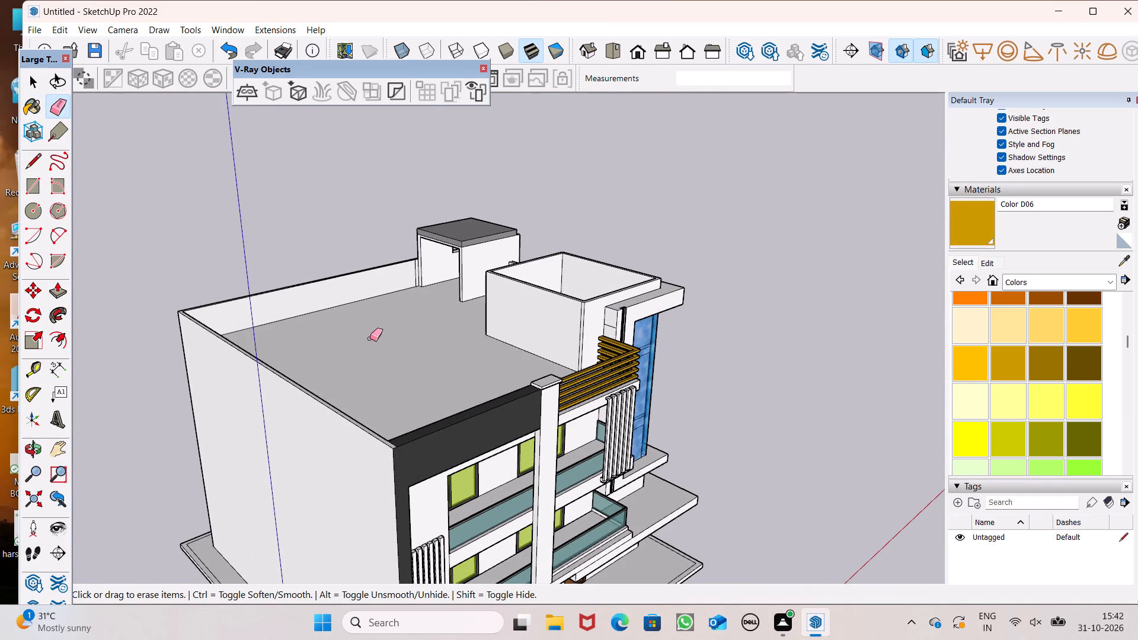
{"action": "middle_click_drag", "start_coordinate": [356, 365], "coordinate": [560, 386]}
{"action": "scroll", "coordinate": [612, 329], "scroll_direction": "up", "scroll_amount": 7}
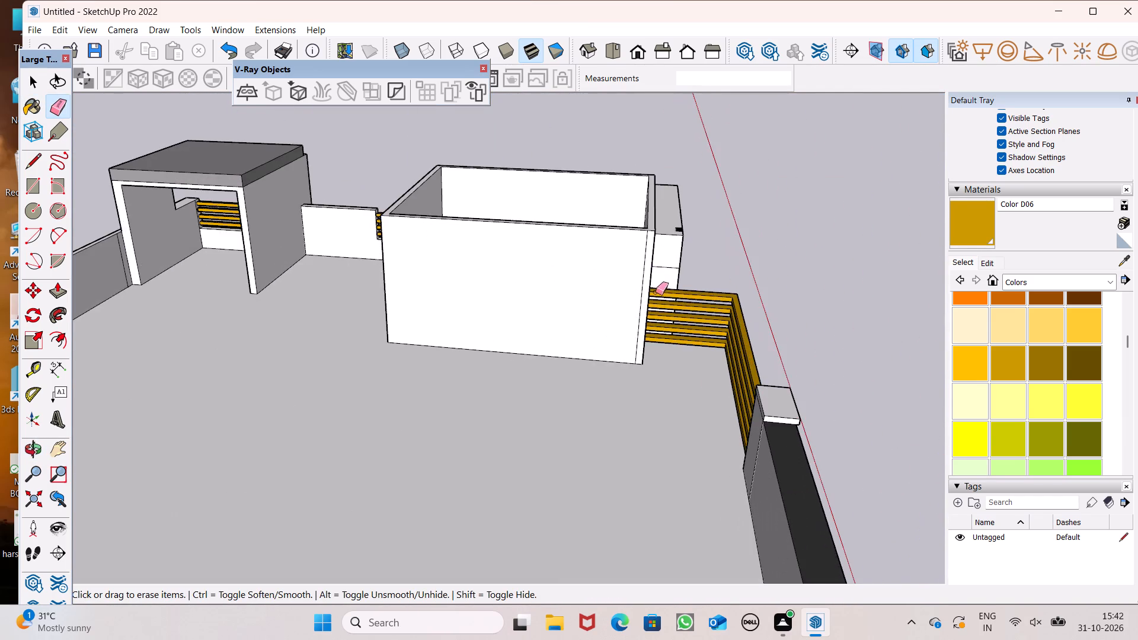
{"action": "scroll", "coordinate": [650, 268], "scroll_direction": "up", "scroll_amount": 5}
{"action": "left_click_drag", "start_coordinate": [663, 261], "coordinate": [666, 268]}
{"action": "scroll", "coordinate": [636, 199], "scroll_direction": "down", "scroll_amount": 1}
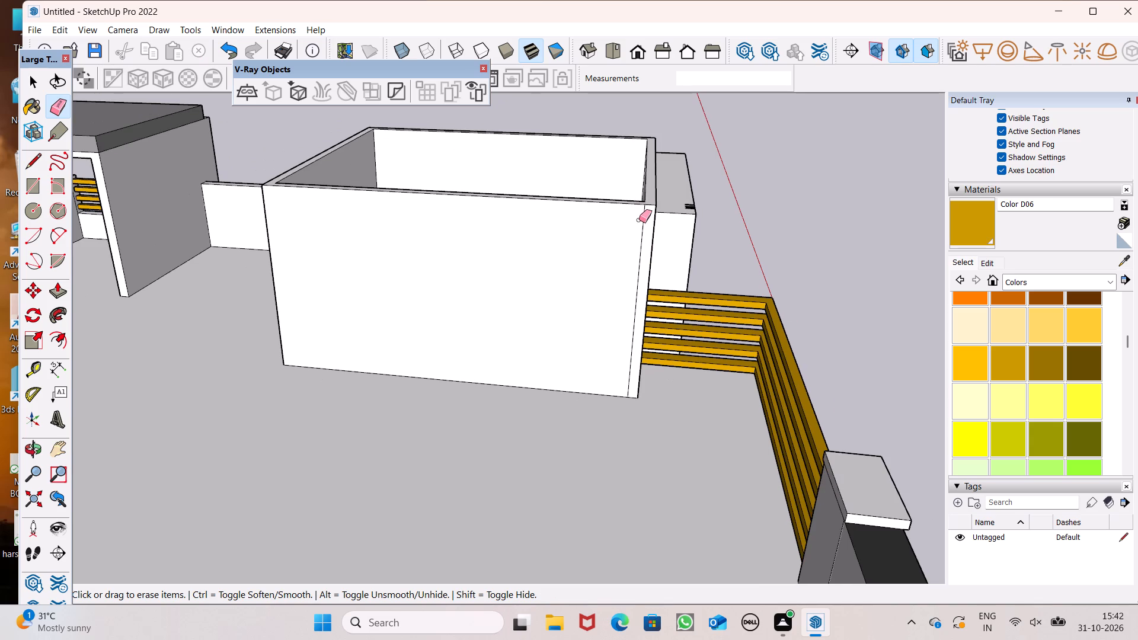
{"action": "left_click_drag", "start_coordinate": [639, 220], "coordinate": [646, 212]}
Examine the roof terrace and the whole front facade for remaining unpainted elements.
{"action": "scroll", "coordinate": [567, 201], "scroll_direction": "down", "scroll_amount": 5}
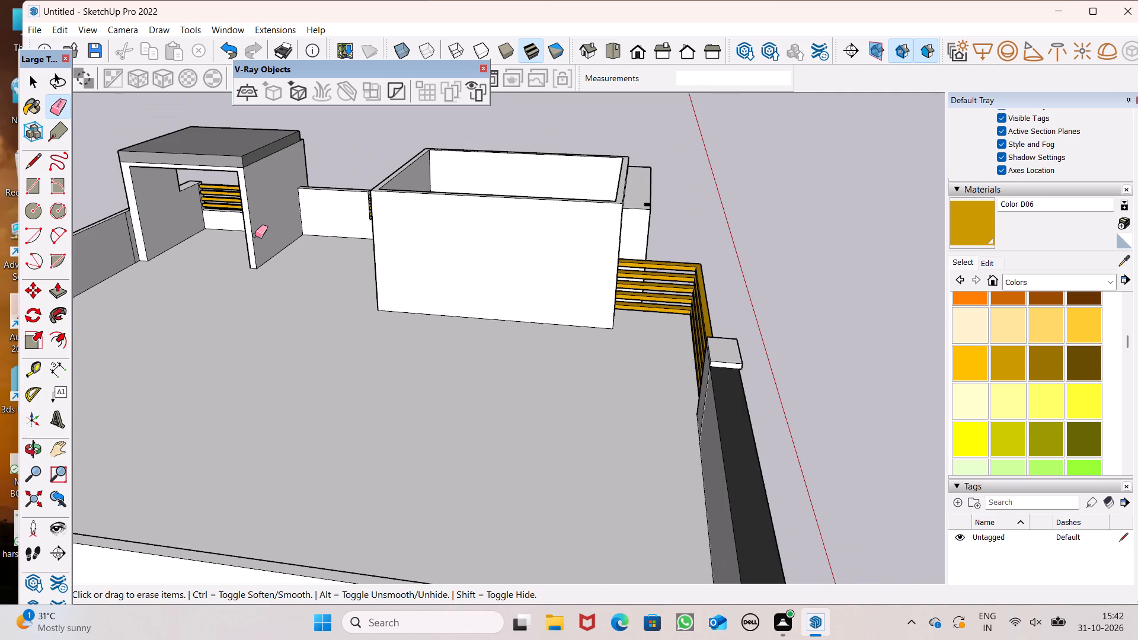
{"action": "scroll", "coordinate": [362, 265], "scroll_direction": "down", "scroll_amount": 2}
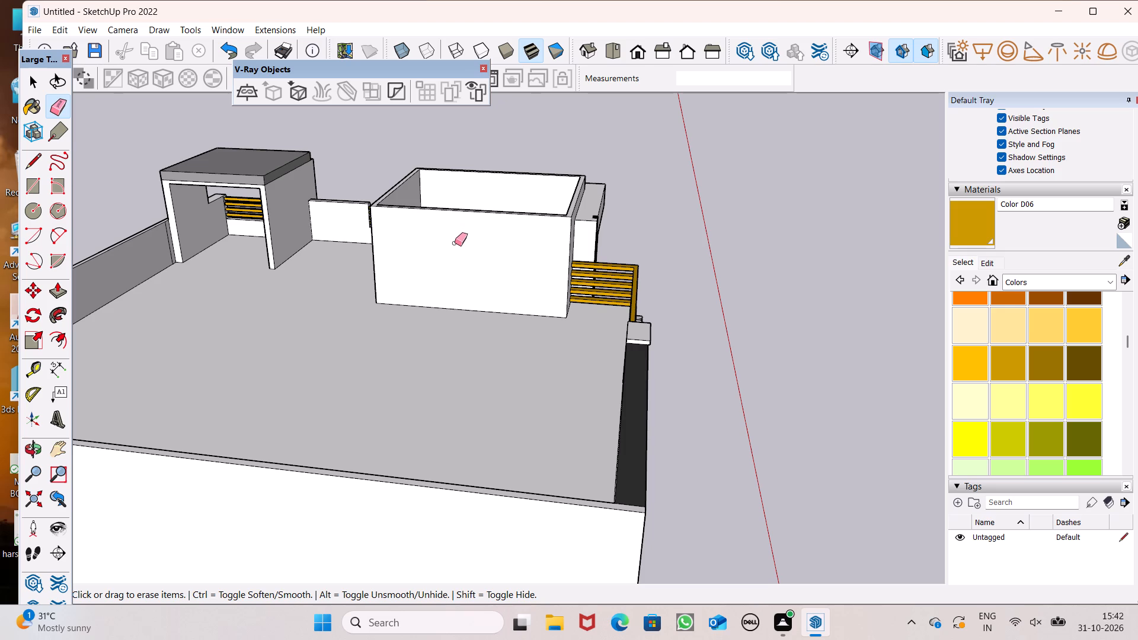
{"action": "scroll", "coordinate": [411, 252], "scroll_direction": "down", "scroll_amount": 1}
{"action": "middle_click_drag", "start_coordinate": [520, 347], "coordinate": [231, 303]}
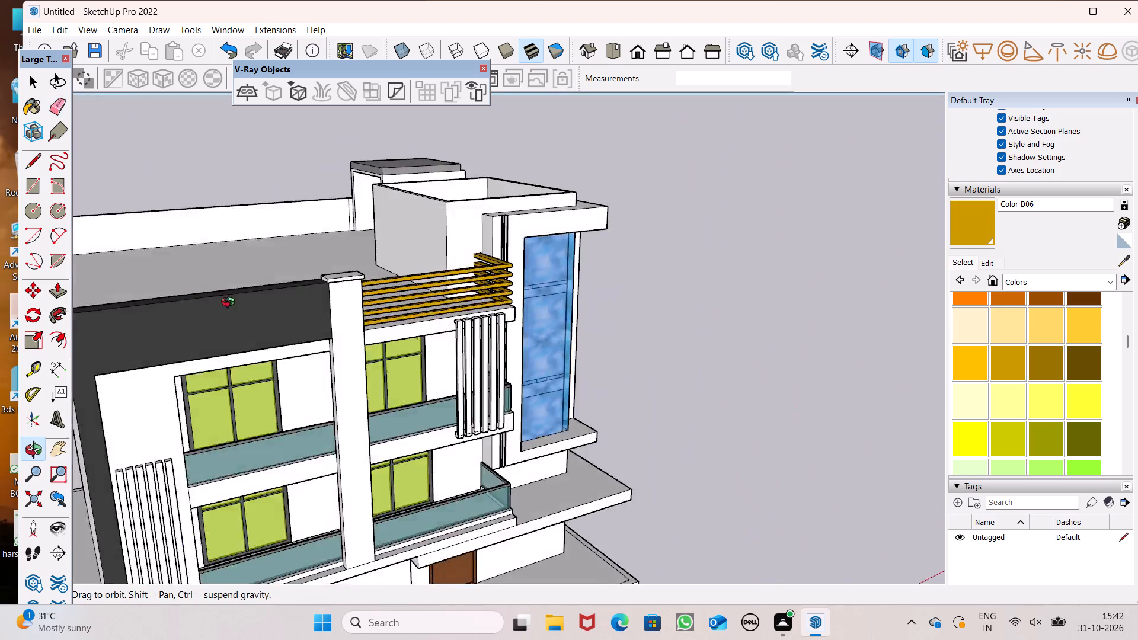
{"action": "middle_click_drag", "start_coordinate": [231, 303], "coordinate": [78, 289]}
{"action": "scroll", "coordinate": [471, 286], "scroll_direction": "down", "scroll_amount": 8}
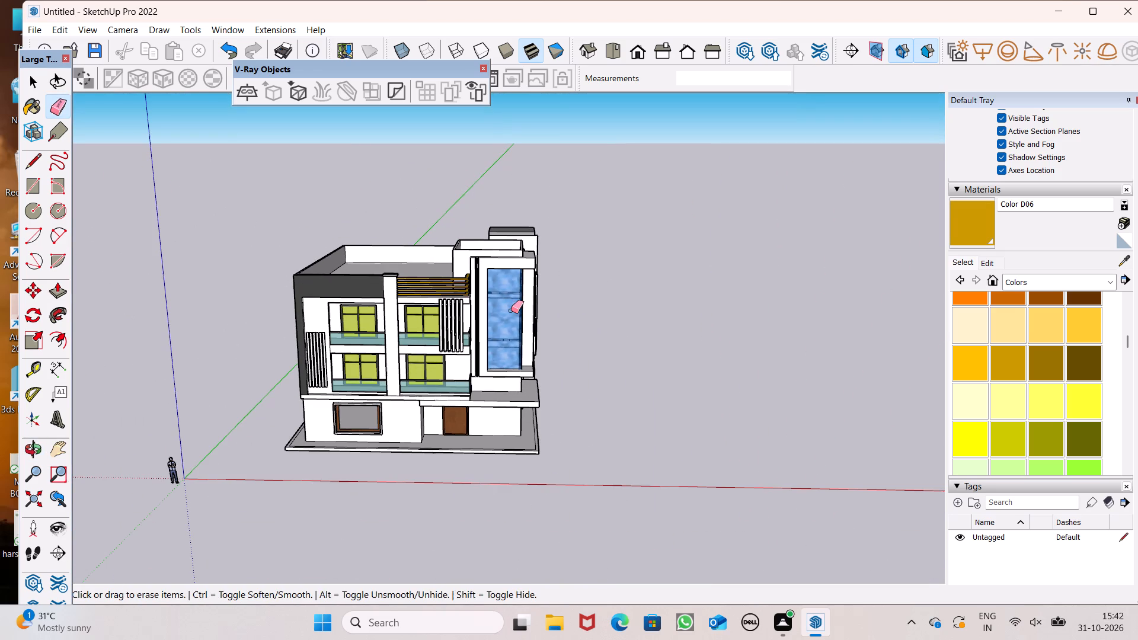
Paint the top, side and front faces of the upper-floor vertical fin nearest the window with grey Color M03.
{"action": "scroll", "coordinate": [1052, 317], "scroll_direction": "down", "scroll_amount": 5}
{"action": "scroll", "coordinate": [1033, 372], "scroll_direction": "down", "scroll_amount": 4}
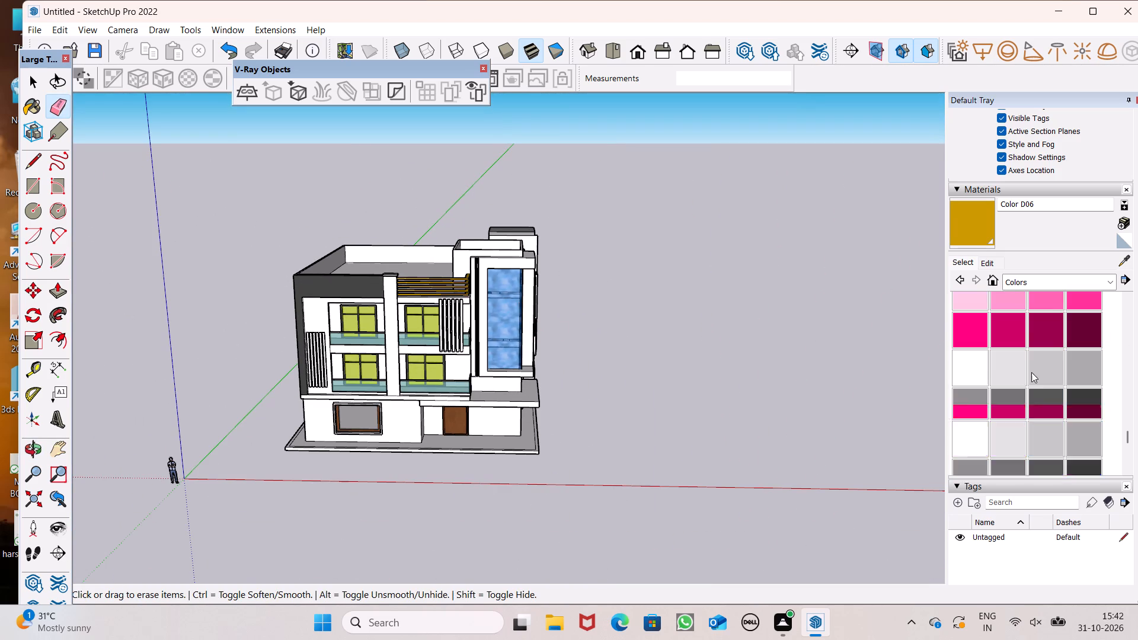
{"action": "left_click", "coordinate": [1080, 363]}
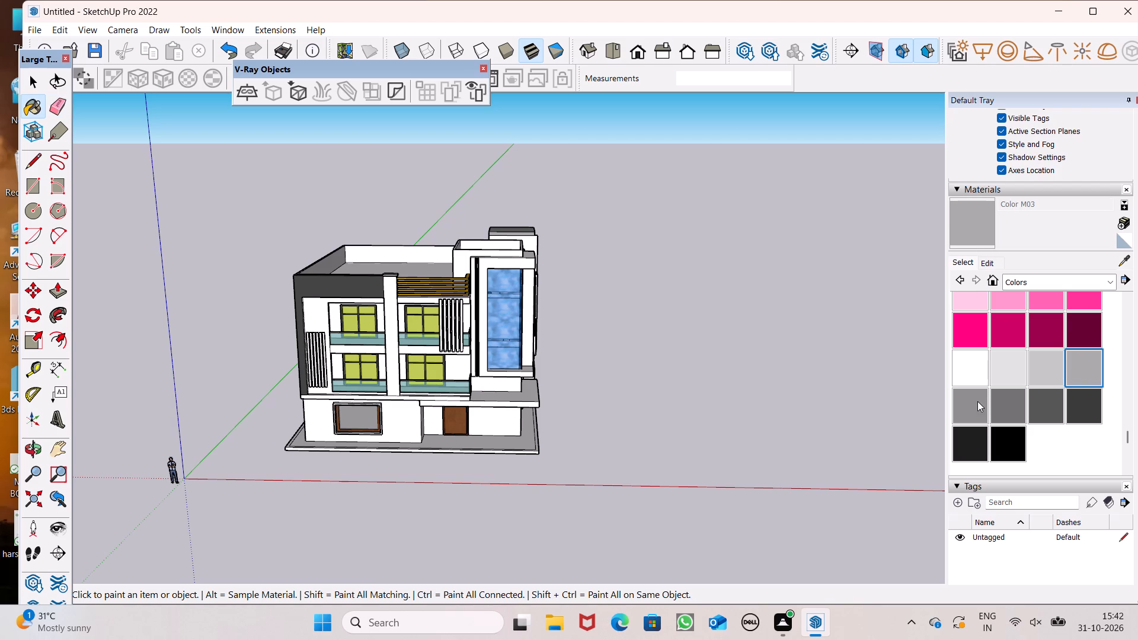
{"action": "left_click", "coordinate": [1094, 385]}
{"action": "scroll", "coordinate": [826, 263], "scroll_direction": "down", "scroll_amount": 4}
{"action": "scroll", "coordinate": [539, 298], "scroll_direction": "up", "scroll_amount": 5}
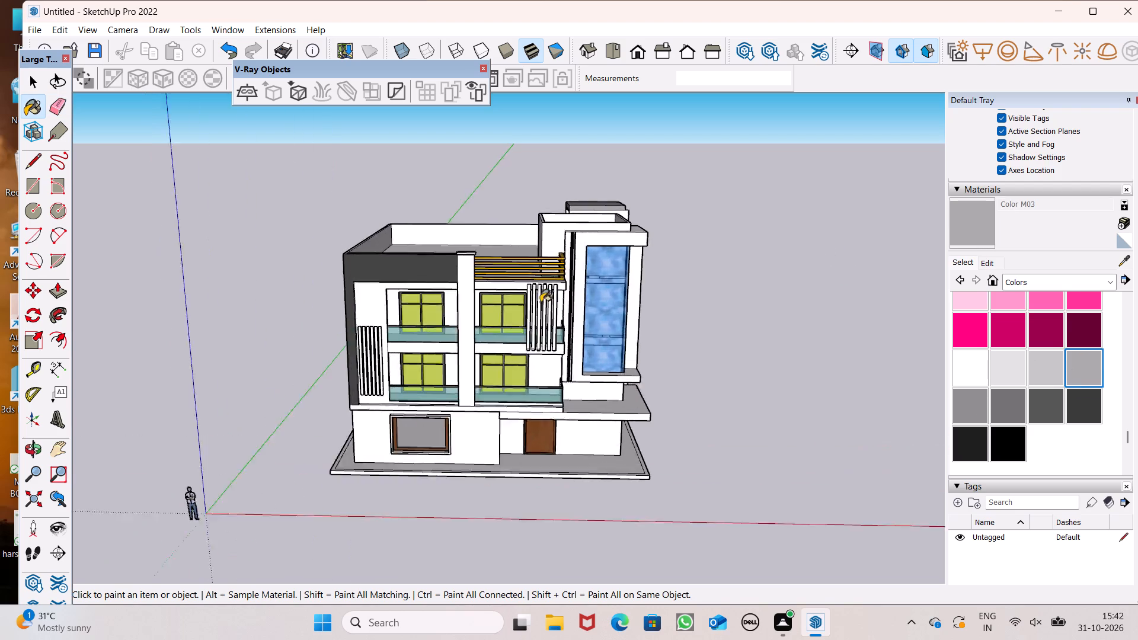
{"action": "scroll", "coordinate": [541, 302], "scroll_direction": "up", "scroll_amount": 12}
{"action": "scroll", "coordinate": [555, 375], "scroll_direction": "up", "scroll_amount": 1}
{"action": "middle_click_drag", "start_coordinate": [557, 386], "coordinate": [699, 409]}
{"action": "scroll", "coordinate": [676, 322], "scroll_direction": "up", "scroll_amount": 4}
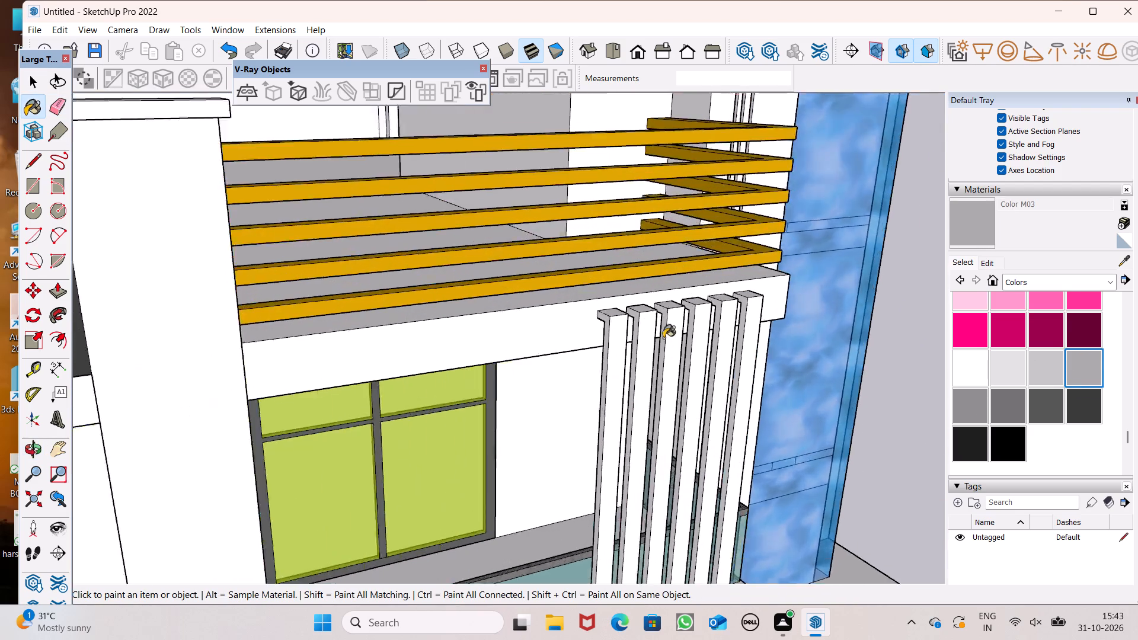
{"action": "scroll", "coordinate": [663, 338], "scroll_direction": "up", "scroll_amount": 4}
{"action": "scroll", "coordinate": [592, 310], "scroll_direction": "up", "scroll_amount": 7}
{"action": "left_click", "coordinate": [585, 297]}
{"action": "left_click", "coordinate": [578, 316]}
{"action": "left_click", "coordinate": [596, 319]}
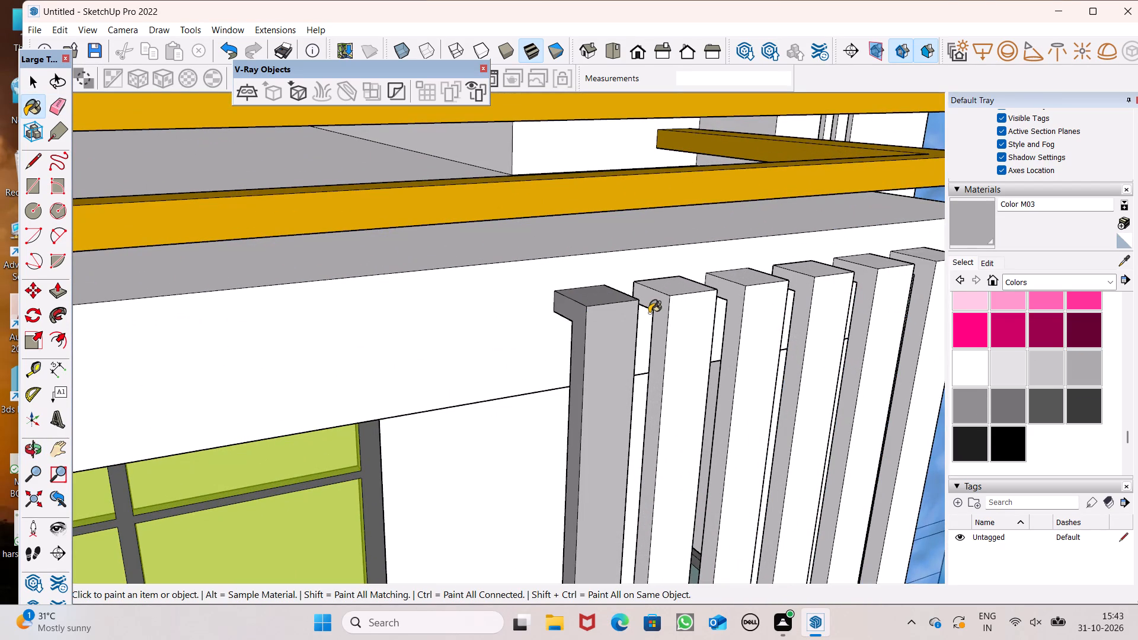
Paint the top, side and front faces of the second and third upper-floor vertical fins with Color M03.
{"action": "left_click", "coordinate": [661, 300]}
{"action": "left_click_drag", "start_coordinate": [672, 289], "coordinate": [676, 295]}
{"action": "left_click", "coordinate": [682, 306]}
{"action": "left_click", "coordinate": [683, 289]}
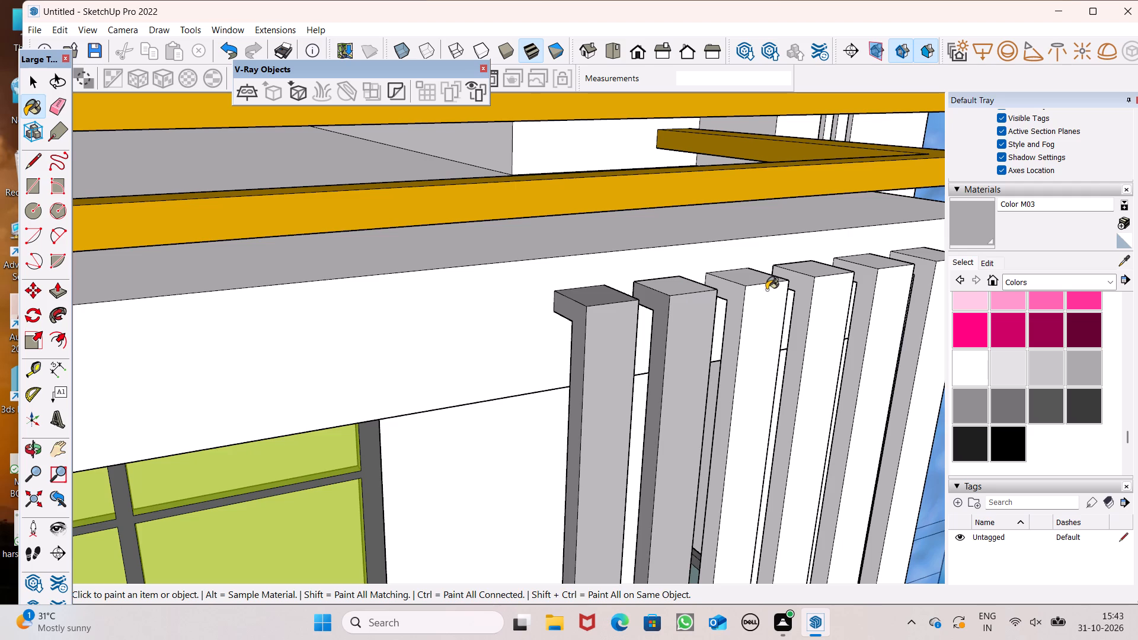
{"action": "left_click", "coordinate": [763, 281]}
{"action": "left_click", "coordinate": [762, 290]}
{"action": "left_click", "coordinate": [734, 286]}
{"action": "scroll", "coordinate": [581, 267], "scroll_direction": "down", "scroll_amount": 7}
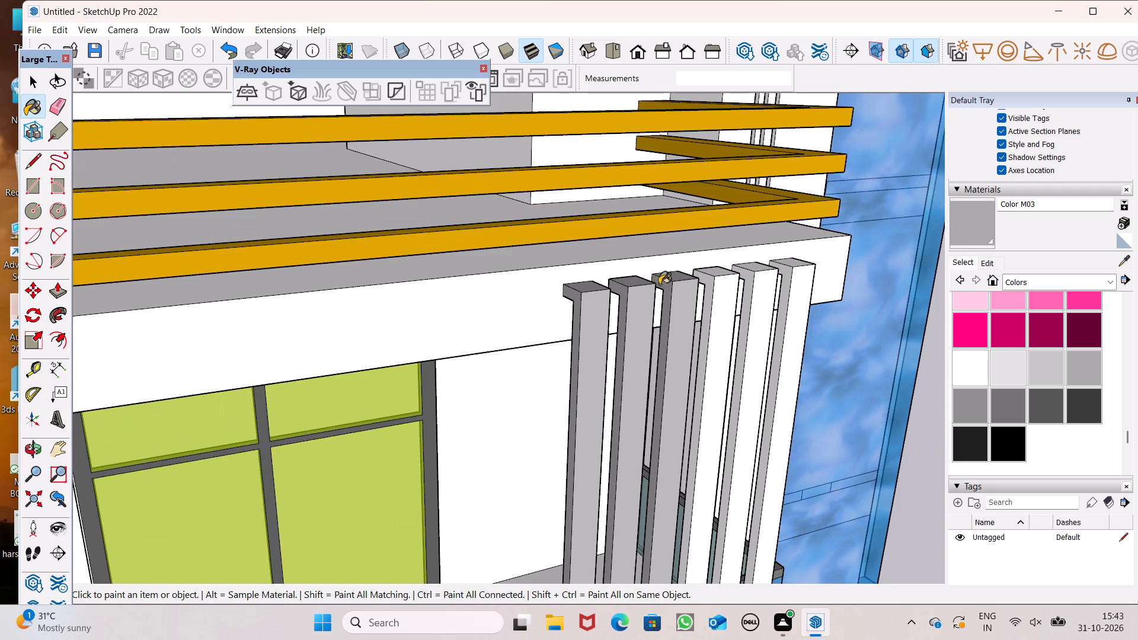
Paint the top, side and front faces of the fourth upper-floor vertical fin with grey Color M03.
{"action": "middle_click_drag", "start_coordinate": [716, 304], "coordinate": [680, 317]}
{"action": "scroll", "coordinate": [677, 301], "scroll_direction": "up", "scroll_amount": 9}
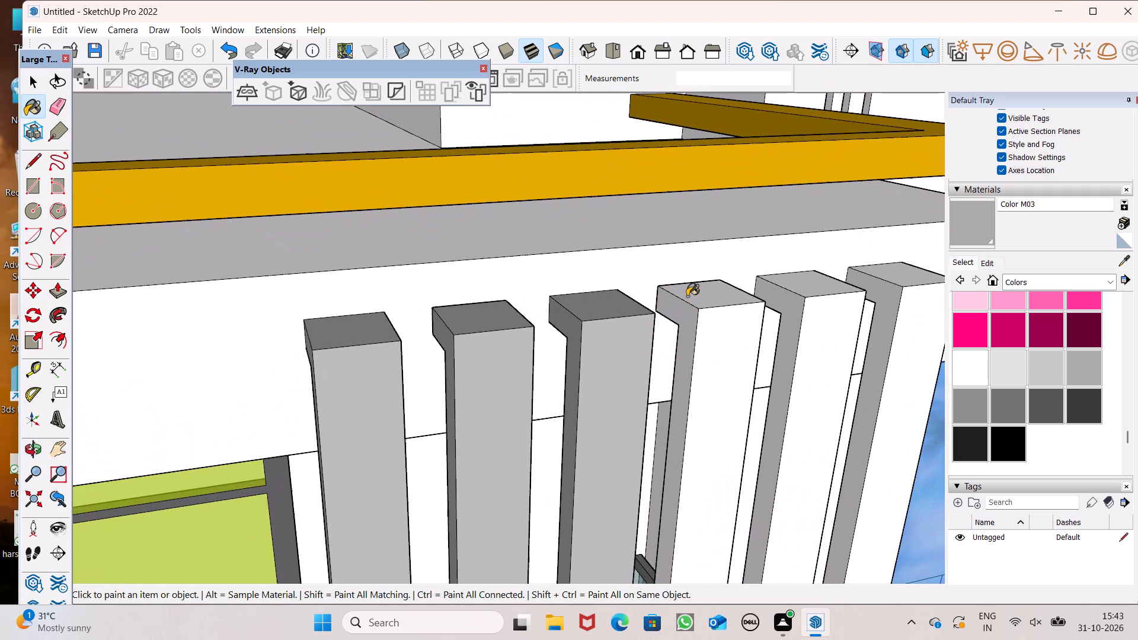
{"action": "left_click", "coordinate": [688, 296]}
{"action": "left_click", "coordinate": [701, 334]}
{"action": "left_click", "coordinate": [688, 326]}
Paint the top, side and front faces of the fifth and sixth upper-floor vertical fins with Color M03.
{"action": "scroll", "coordinate": [610, 319], "scroll_direction": "down", "scroll_amount": 6}
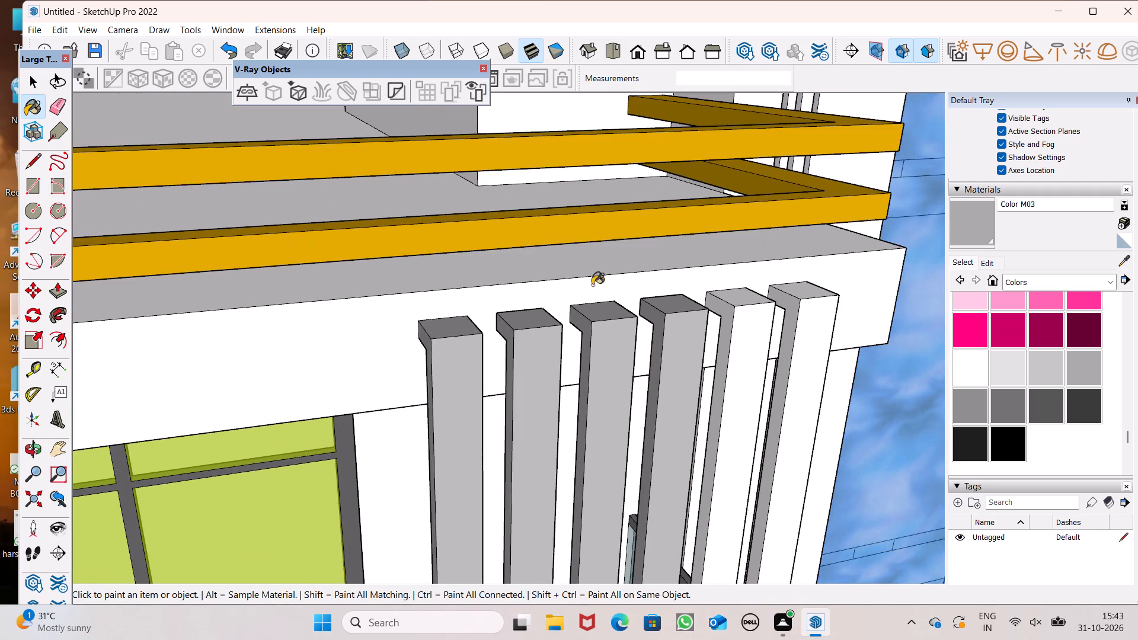
{"action": "scroll", "coordinate": [587, 295], "scroll_direction": "down", "scroll_amount": 4}
{"action": "scroll", "coordinate": [743, 273], "scroll_direction": "up", "scroll_amount": 6}
{"action": "scroll", "coordinate": [601, 345], "scroll_direction": "up", "scroll_amount": 6}
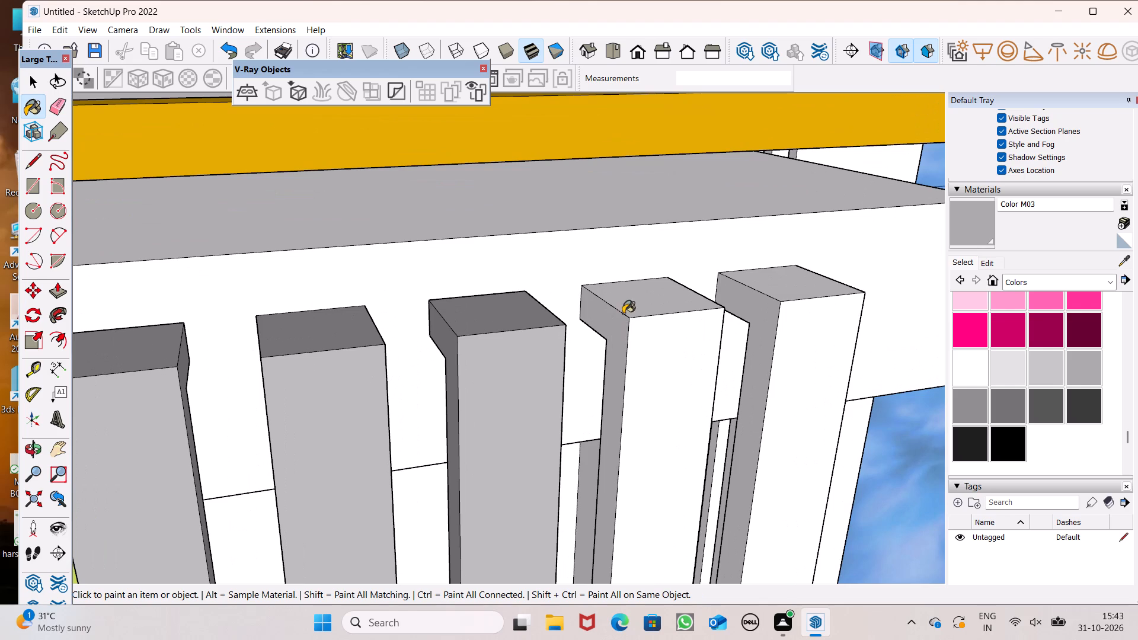
{"action": "left_click_drag", "start_coordinate": [624, 311], "coordinate": [624, 319]}
{"action": "left_click", "coordinate": [629, 345]}
{"action": "left_click", "coordinate": [632, 312]}
{"action": "left_click", "coordinate": [768, 290]}
{"action": "left_click_drag", "start_coordinate": [763, 304], "coordinate": [765, 305]}
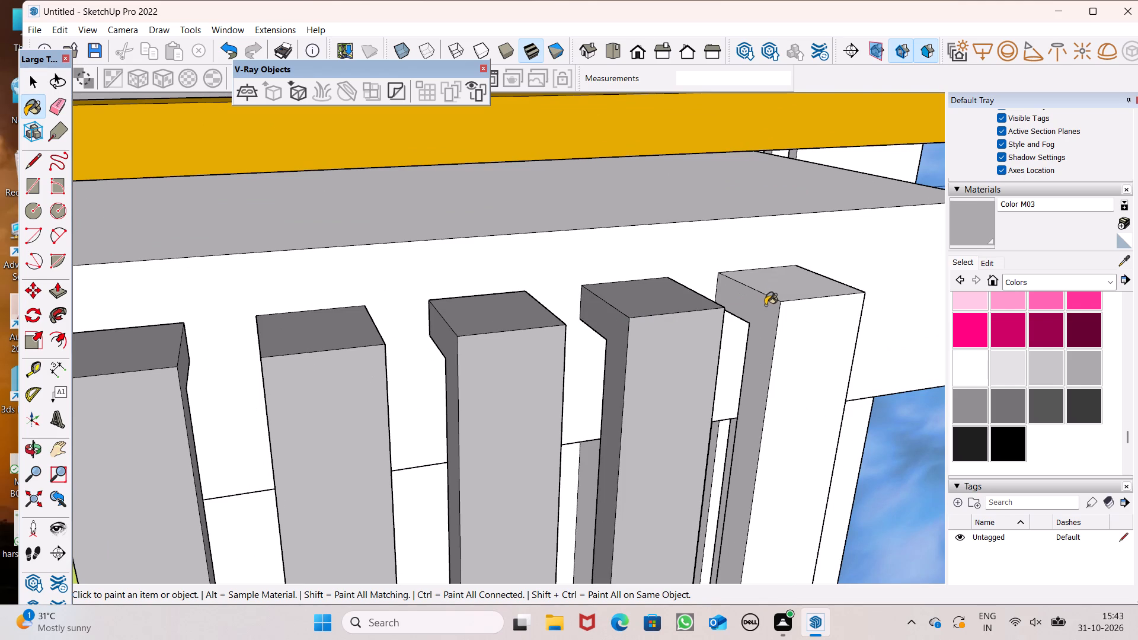
{"action": "left_click_drag", "start_coordinate": [765, 305], "coordinate": [769, 309]}
{"action": "left_click", "coordinate": [796, 318]}
Paint the unpainted opposite side faces of the three upper-floor fins nearest the slab corner with Color M03.
{"action": "scroll", "coordinate": [717, 275], "scroll_direction": "down", "scroll_amount": 6}
{"action": "middle_click_drag", "start_coordinate": [701, 350], "coordinate": [303, 261]}
{"action": "scroll", "coordinate": [526, 257], "scroll_direction": "down", "scroll_amount": 6}
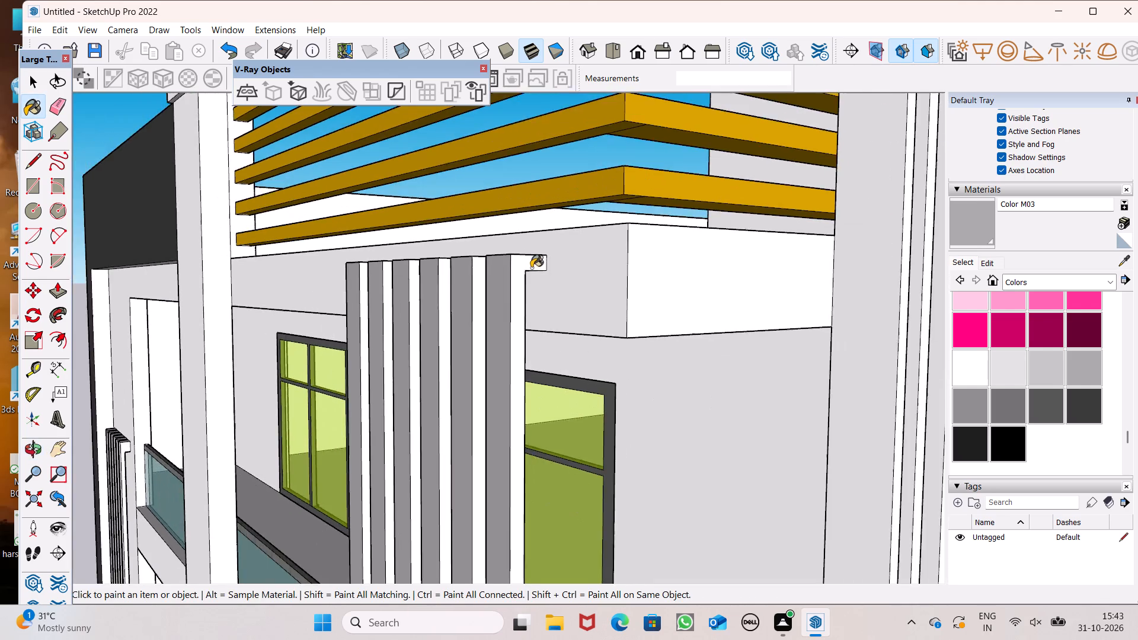
{"action": "scroll", "coordinate": [529, 268], "scroll_direction": "up", "scroll_amount": 5}
{"action": "left_click", "coordinate": [521, 267]}
{"action": "scroll", "coordinate": [602, 269], "scroll_direction": "down", "scroll_amount": 6}
{"action": "scroll", "coordinate": [532, 286], "scroll_direction": "up", "scroll_amount": 6}
{"action": "left_click", "coordinate": [498, 285]}
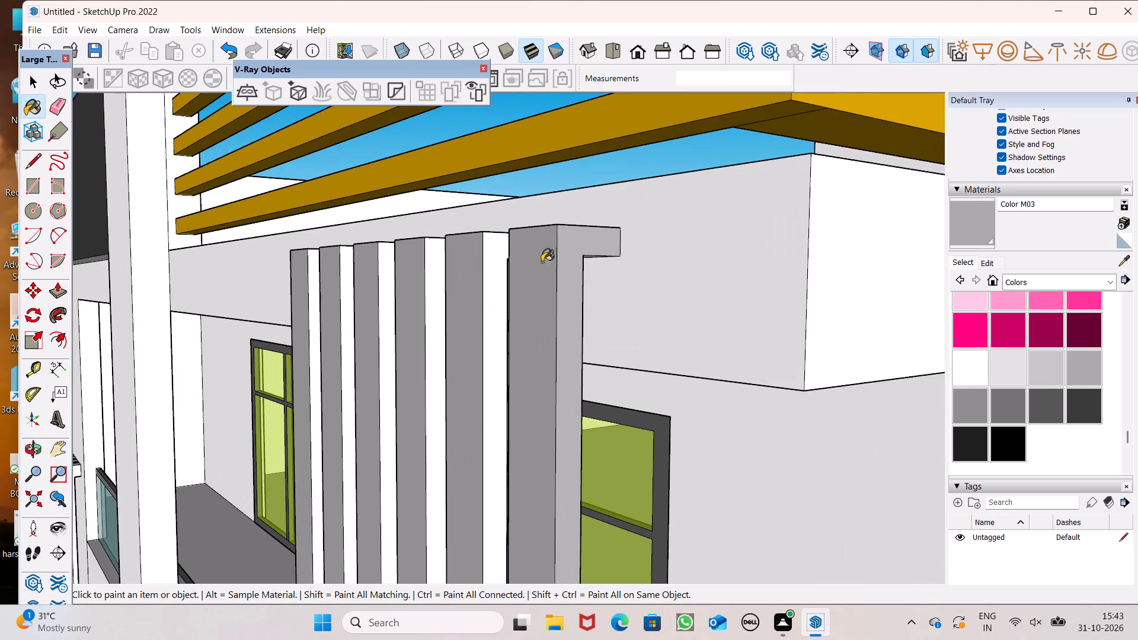
{"action": "scroll", "coordinate": [577, 251], "scroll_direction": "down", "scroll_amount": 7}
{"action": "scroll", "coordinate": [471, 268], "scroll_direction": "up", "scroll_amount": 5}
{"action": "left_click", "coordinate": [513, 271]}
Paint the unpainted opposite side faces of the remaining three upper-floor fins, farthest from the slab corner, with Color M03.
{"action": "scroll", "coordinate": [525, 257], "scroll_direction": "down", "scroll_amount": 5}
{"action": "scroll", "coordinate": [493, 279], "scroll_direction": "up", "scroll_amount": 5}
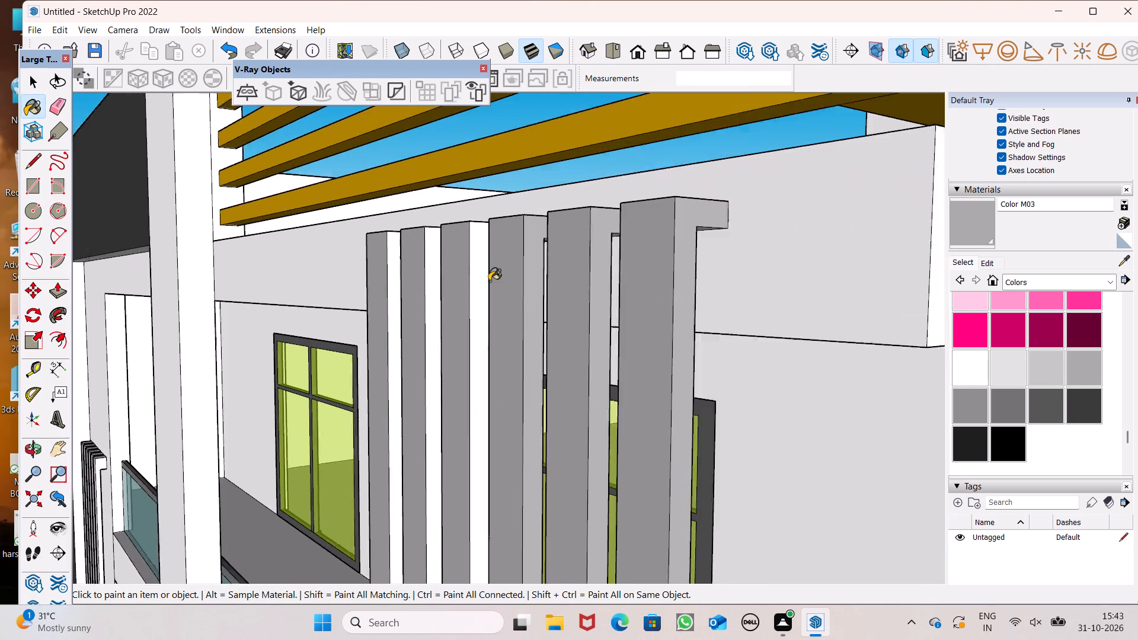
{"action": "scroll", "coordinate": [489, 281], "scroll_direction": "up", "scroll_amount": 1}
{"action": "left_click", "coordinate": [474, 277]}
{"action": "scroll", "coordinate": [477, 263], "scroll_direction": "down", "scroll_amount": 6}
{"action": "scroll", "coordinate": [391, 263], "scroll_direction": "up", "scroll_amount": 6}
{"action": "left_click", "coordinate": [484, 270]}
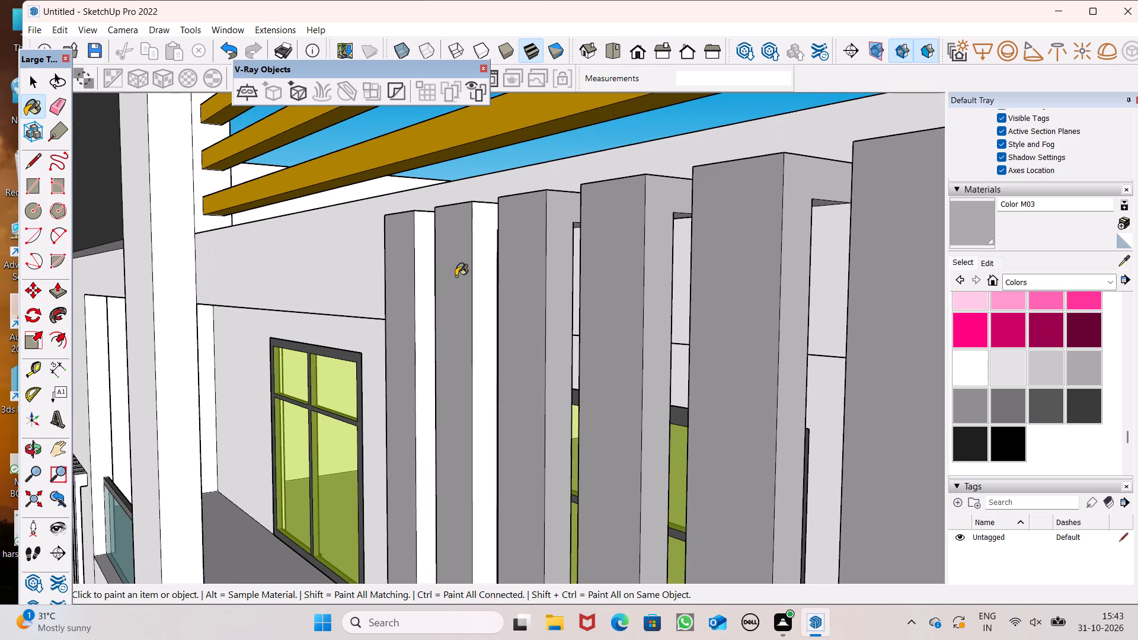
{"action": "left_click", "coordinate": [418, 274]}
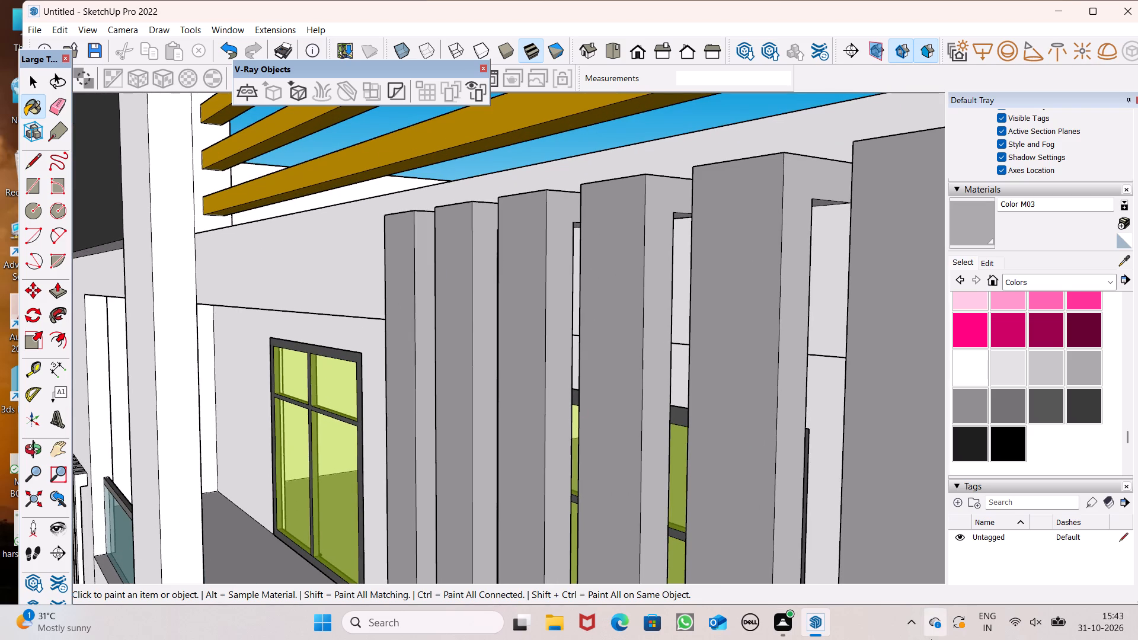
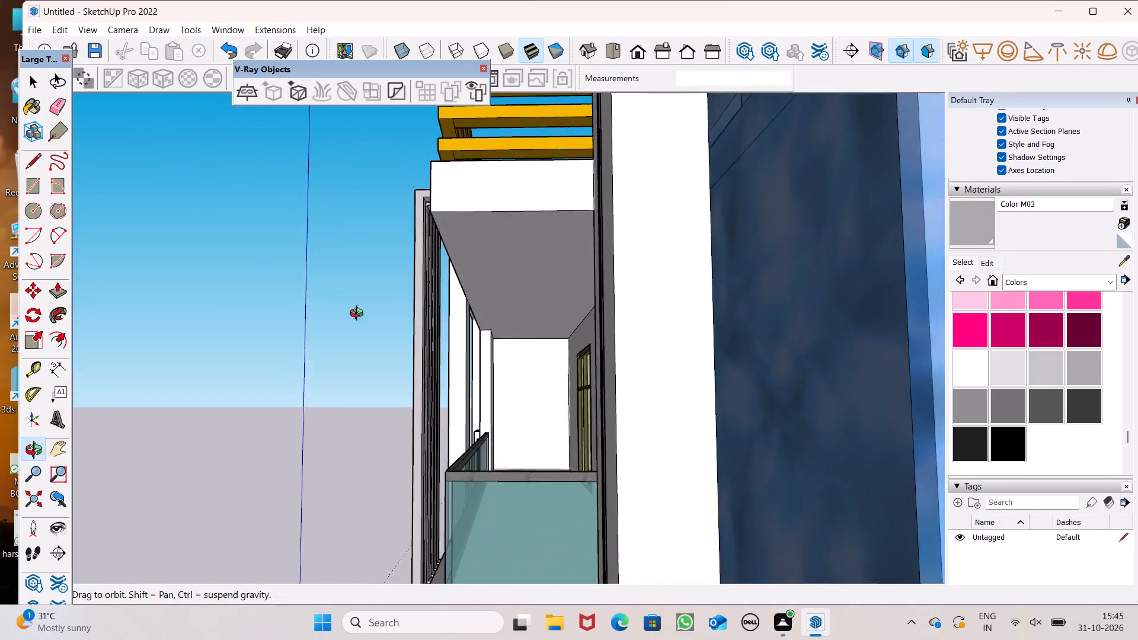
Paint the unpainted inner faces of the six upper-floor vertical fins, facing the balcony, with grey Color M03.
{"action": "scroll", "coordinate": [387, 348], "scroll_direction": "up", "scroll_amount": 14}
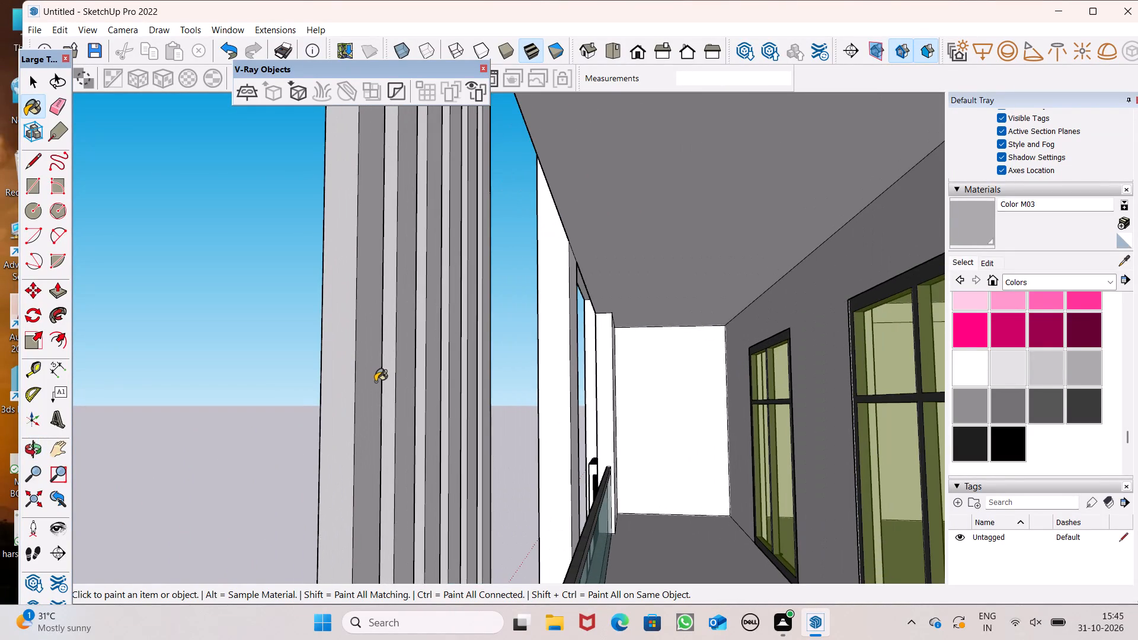
{"action": "left_click", "coordinate": [375, 382]}
{"action": "scroll", "coordinate": [379, 377], "scroll_direction": "up", "scroll_amount": 5}
{"action": "left_click_drag", "start_coordinate": [305, 358], "coordinate": [315, 361]}
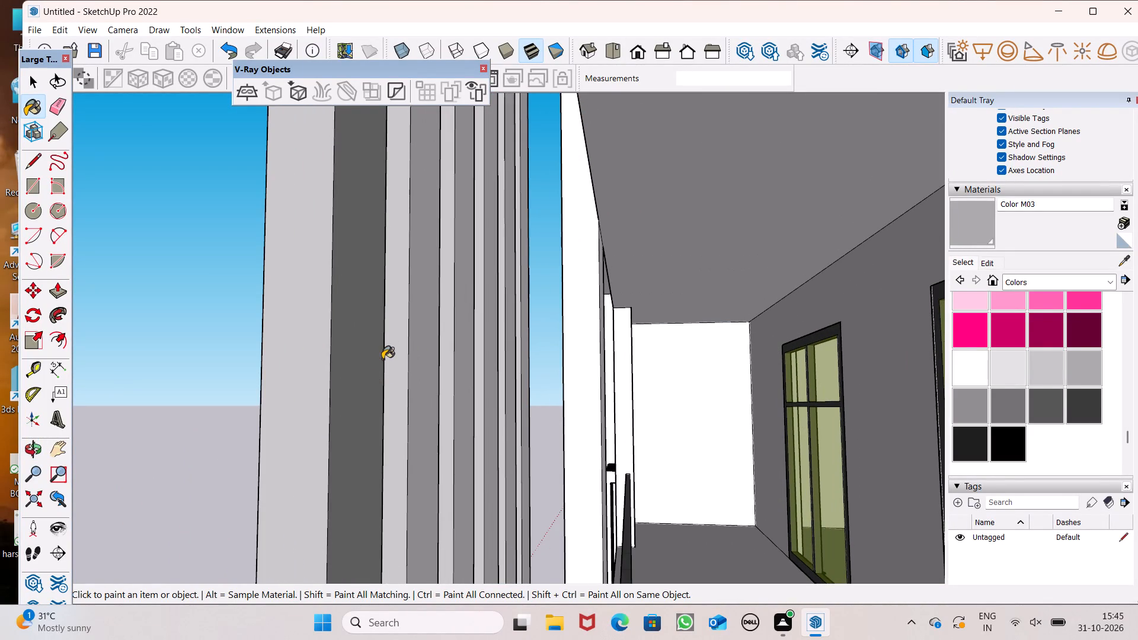
{"action": "left_click", "coordinate": [391, 352]}
{"action": "left_click", "coordinate": [413, 345]}
{"action": "scroll", "coordinate": [453, 350], "scroll_direction": "up", "scroll_amount": 9}
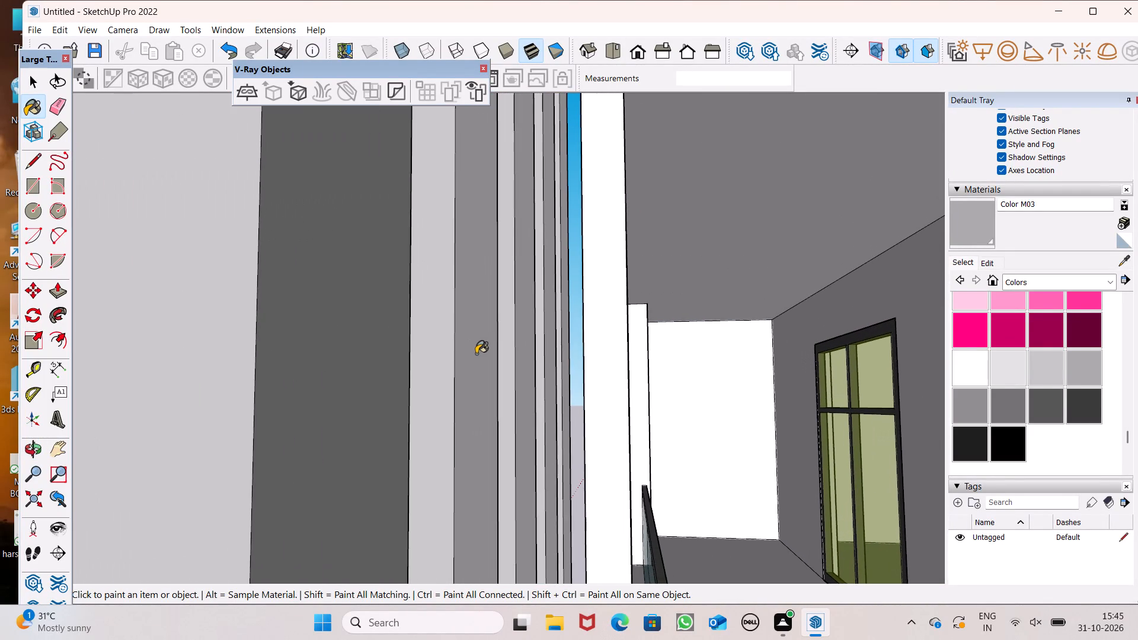
{"action": "left_click", "coordinate": [476, 354]}
{"action": "left_click", "coordinate": [447, 350]}
{"action": "left_click", "coordinate": [522, 354]}
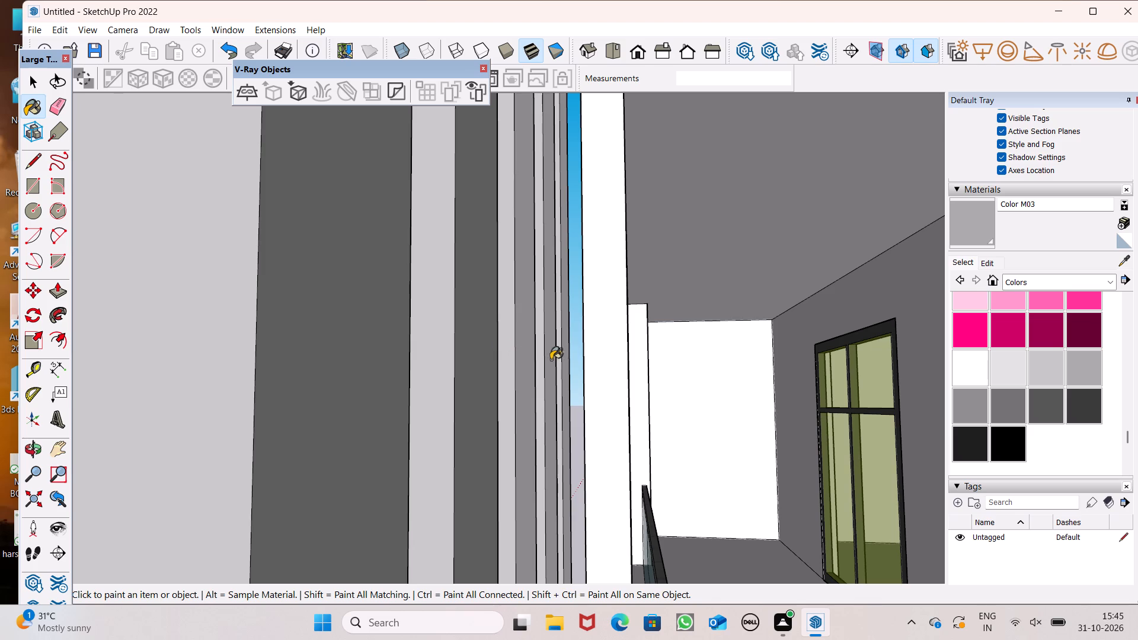
{"action": "left_click", "coordinate": [547, 360]}
{"action": "left_click", "coordinate": [568, 358]}
{"action": "scroll", "coordinate": [571, 388], "scroll_direction": "up", "scroll_amount": 7}
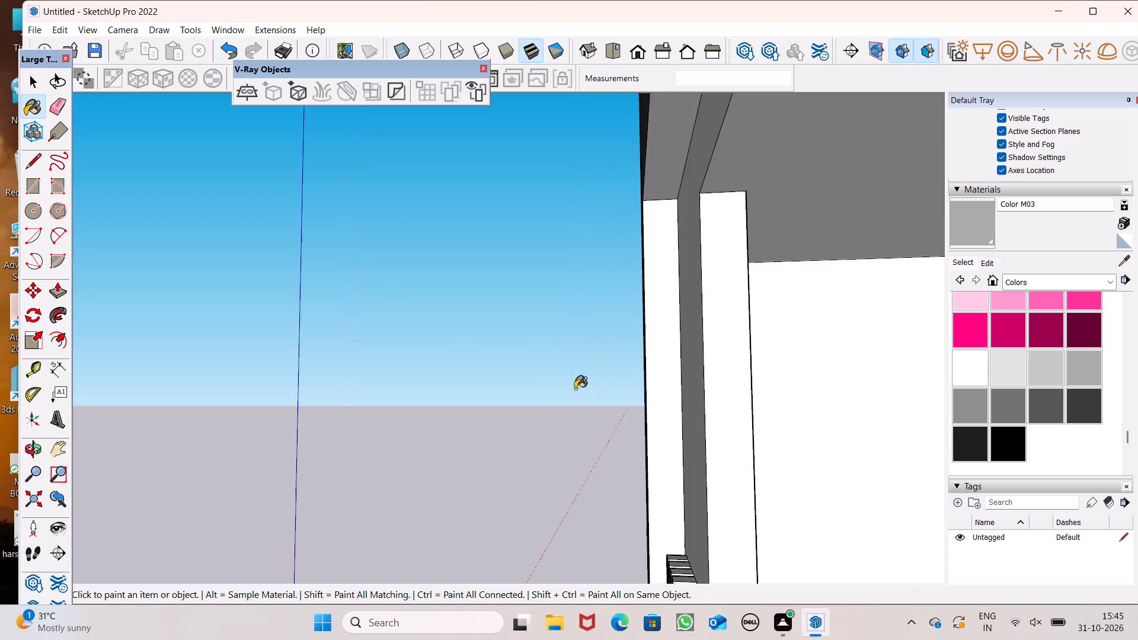
{"action": "scroll", "coordinate": [564, 380], "scroll_direction": "down", "scroll_amount": 7}
{"action": "scroll", "coordinate": [550, 386], "scroll_direction": "up", "scroll_amount": 9}
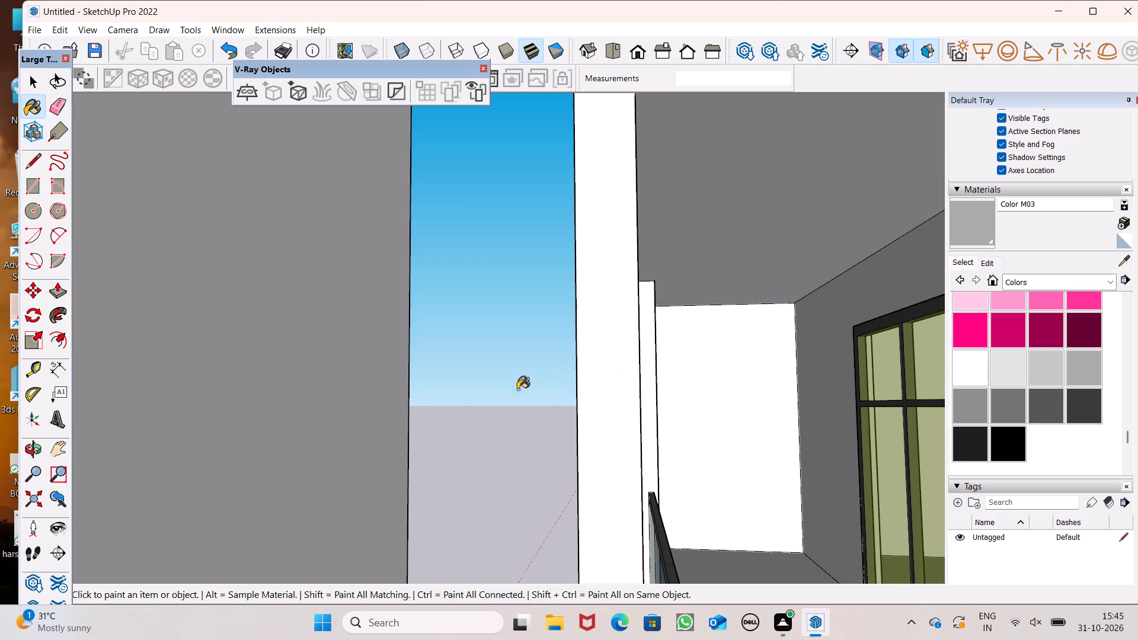
{"action": "left_click", "coordinate": [397, 405]}
Paint the top, front and side faces of the first three wall fins beside the dark end wall with Color M03.
{"action": "scroll", "coordinate": [440, 374], "scroll_direction": "down", "scroll_amount": 6}
{"action": "middle_click_drag", "start_coordinate": [432, 414], "coordinate": [606, 424]}
{"action": "scroll", "coordinate": [549, 319], "scroll_direction": "down", "scroll_amount": 7}
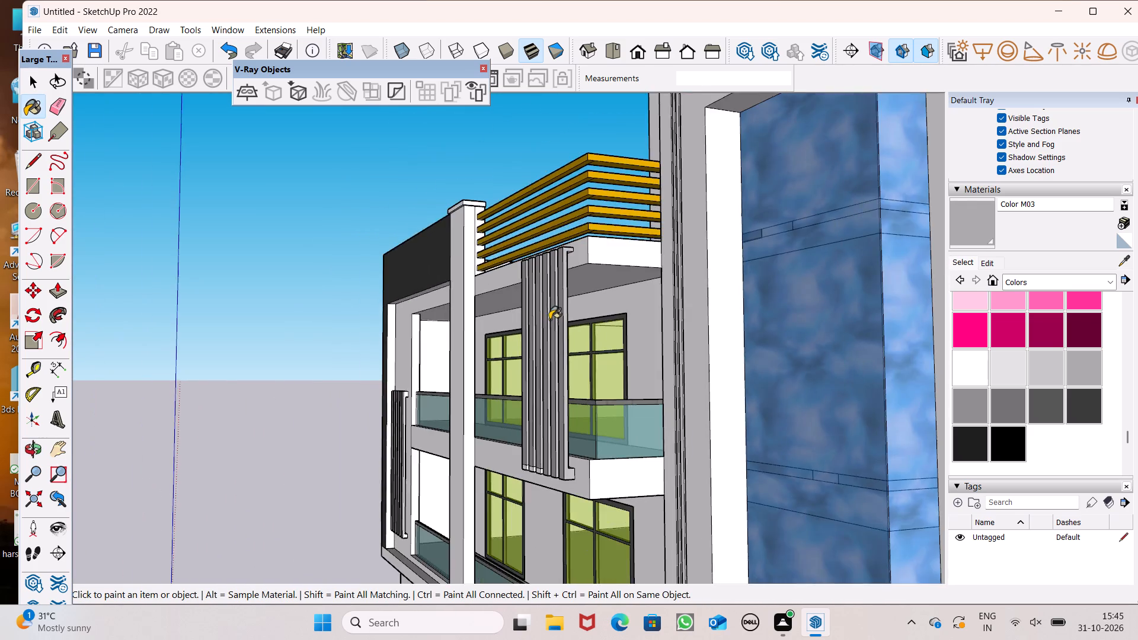
{"action": "scroll", "coordinate": [549, 319], "scroll_direction": "down", "scroll_amount": 7}
{"action": "middle_click_drag", "start_coordinate": [533, 405], "coordinate": [650, 394]}
{"action": "scroll", "coordinate": [482, 408], "scroll_direction": "down", "scroll_amount": 6}
{"action": "scroll", "coordinate": [344, 447], "scroll_direction": "up", "scroll_amount": 8}
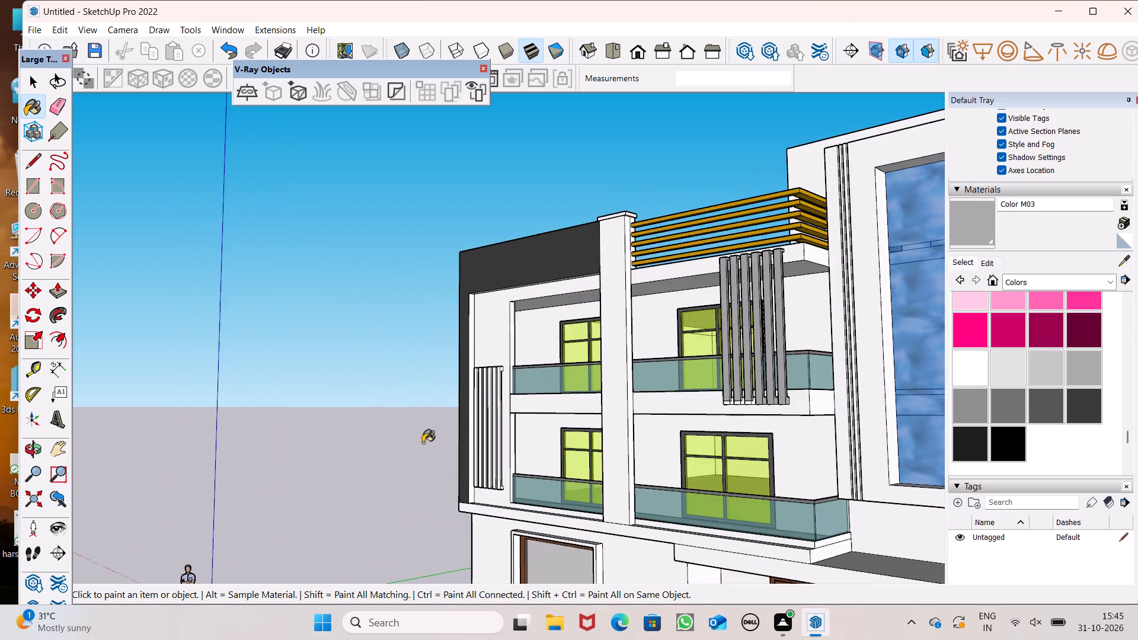
{"action": "scroll", "coordinate": [440, 441], "scroll_direction": "up", "scroll_amount": 9}
{"action": "middle_click_drag", "start_coordinate": [544, 417], "coordinate": [632, 517]}
{"action": "scroll", "coordinate": [576, 385], "scroll_direction": "up", "scroll_amount": 7}
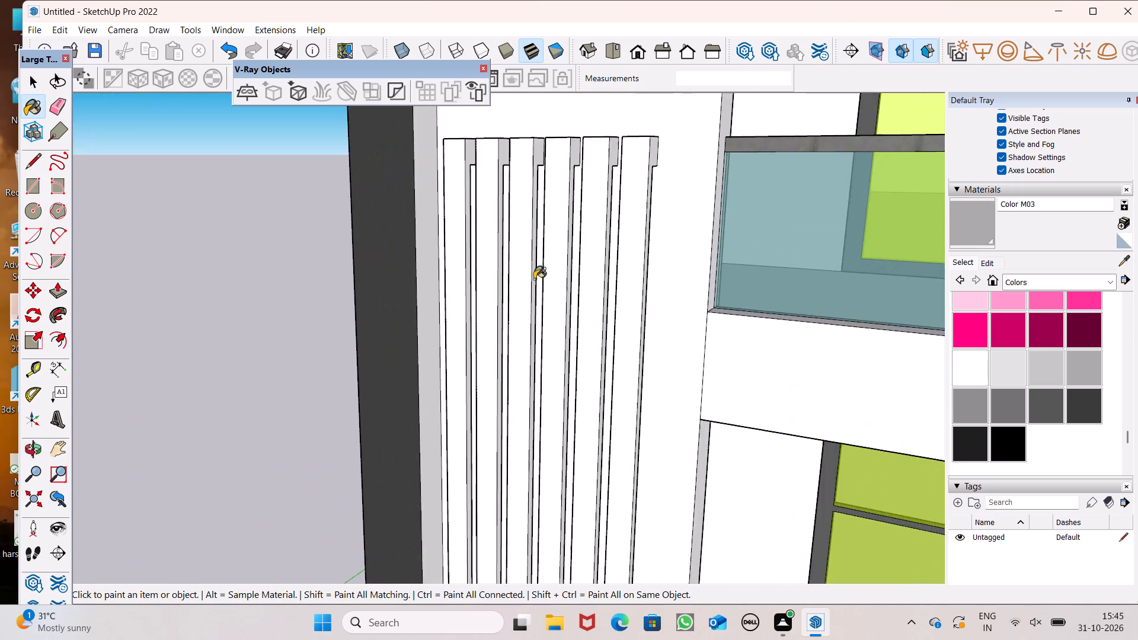
{"action": "scroll", "coordinate": [534, 271], "scroll_direction": "down", "scroll_amount": 5}
{"action": "middle_click_drag", "start_coordinate": [532, 289], "coordinate": [554, 414]}
{"action": "scroll", "coordinate": [554, 233], "scroll_direction": "up", "scroll_amount": 15}
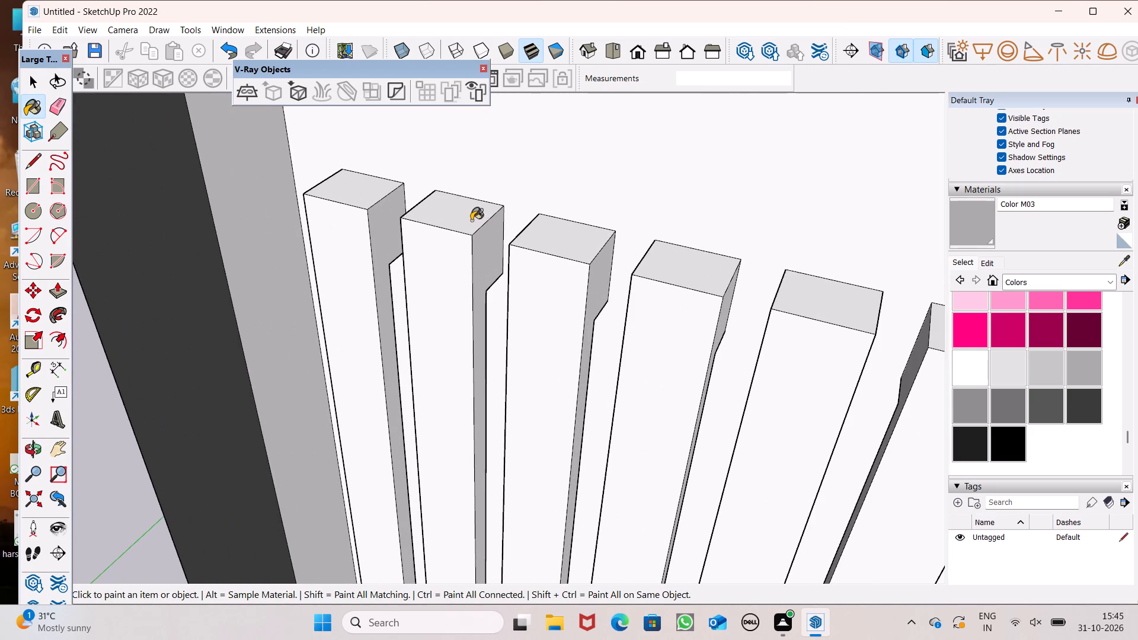
{"action": "left_click", "coordinate": [471, 216]}
{"action": "left_click", "coordinate": [446, 239]}
{"action": "left_click", "coordinate": [367, 184]}
{"action": "left_click", "coordinate": [349, 234]}
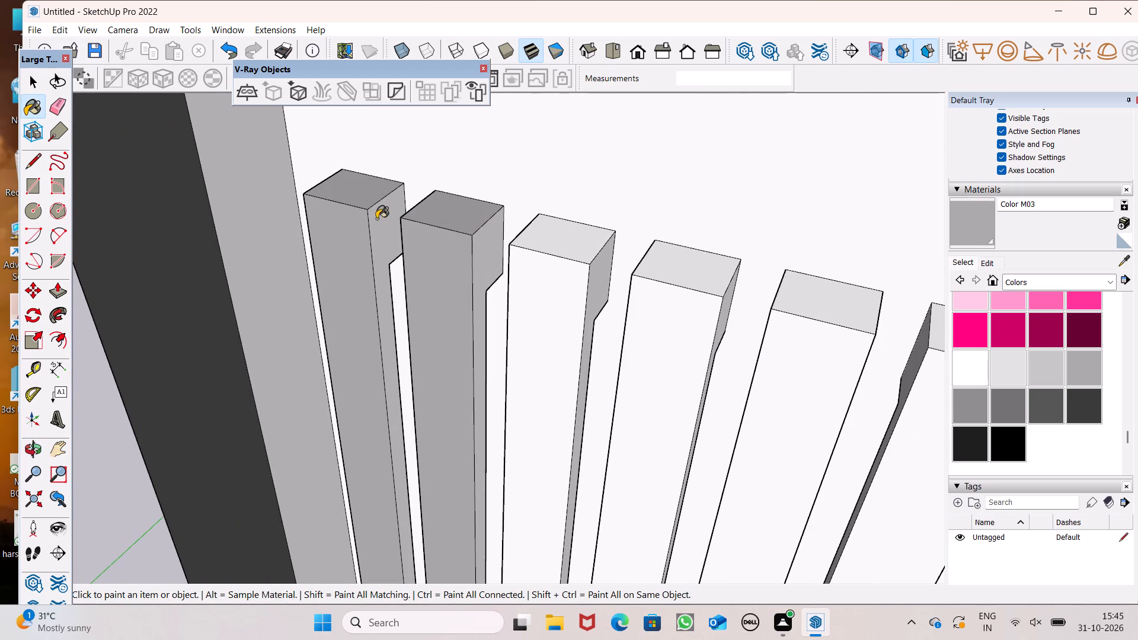
{"action": "left_click", "coordinate": [376, 219]}
{"action": "left_click", "coordinate": [480, 248]}
{"action": "left_click", "coordinate": [517, 239]}
{"action": "left_click", "coordinate": [543, 272]}
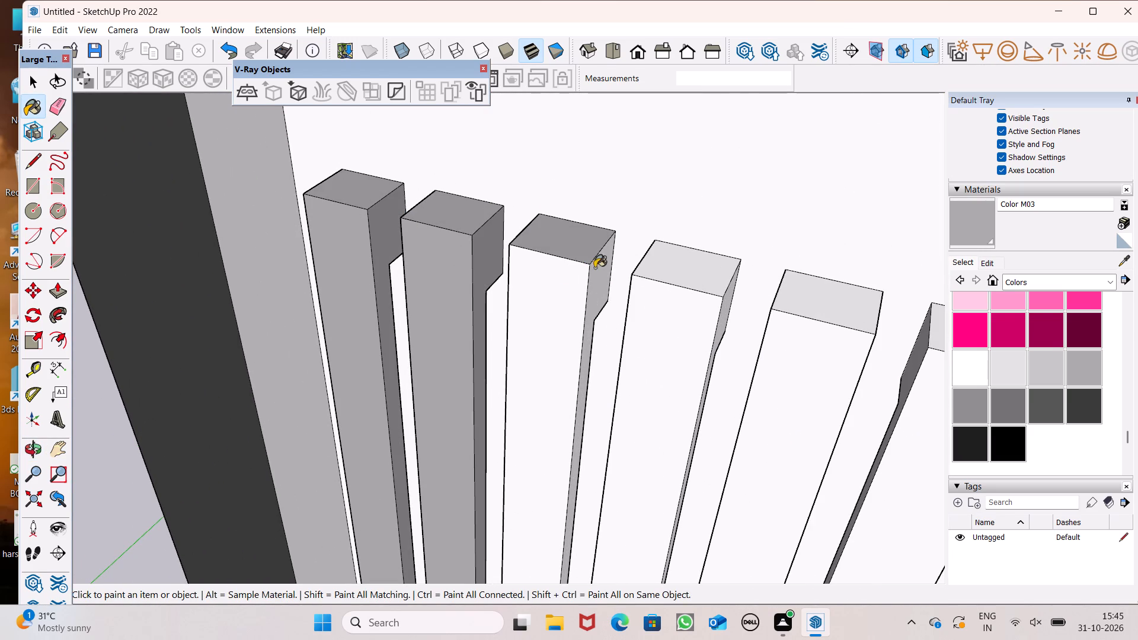
{"action": "left_click", "coordinate": [599, 268]}
Paint the top, front and side faces of the fourth, fifth and sixth wall fins with Color M03.
{"action": "left_click", "coordinate": [688, 273]}
{"action": "left_click", "coordinate": [685, 302]}
{"action": "middle_click_drag", "start_coordinate": [733, 321], "coordinate": [590, 287]}
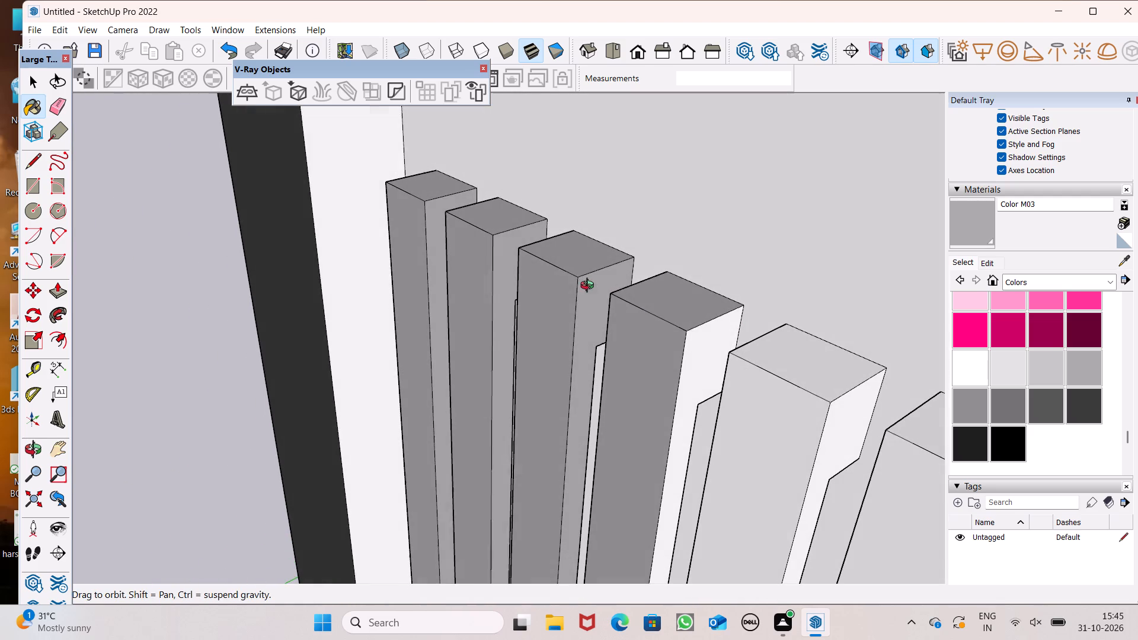
{"action": "middle_click_drag", "start_coordinate": [590, 287], "coordinate": [590, 286]}
{"action": "left_click_drag", "start_coordinate": [693, 337], "coordinate": [666, 279]}
{"action": "scroll", "coordinate": [647, 335], "scroll_direction": "down", "scroll_amount": 6}
{"action": "scroll", "coordinate": [706, 389], "scroll_direction": "up", "scroll_amount": 7}
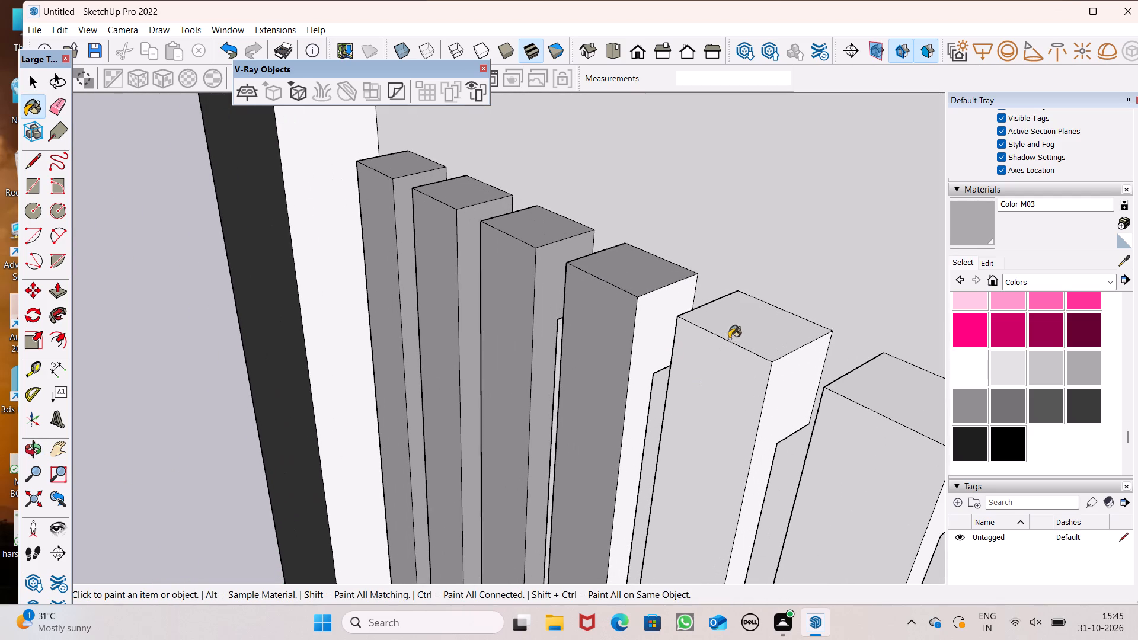
{"action": "left_click", "coordinate": [747, 313]}
{"action": "left_click", "coordinate": [731, 353]}
{"action": "left_click", "coordinate": [642, 308]}
{"action": "left_click", "coordinate": [794, 374]}
{"action": "scroll", "coordinate": [648, 316], "scroll_direction": "down", "scroll_amount": 7}
{"action": "scroll", "coordinate": [715, 392], "scroll_direction": "up", "scroll_amount": 7}
{"action": "left_click", "coordinate": [789, 381]}
{"action": "left_click_drag", "start_coordinate": [815, 343], "coordinate": [820, 359]}
{"action": "left_click_drag", "start_coordinate": [909, 422], "coordinate": [896, 410]}
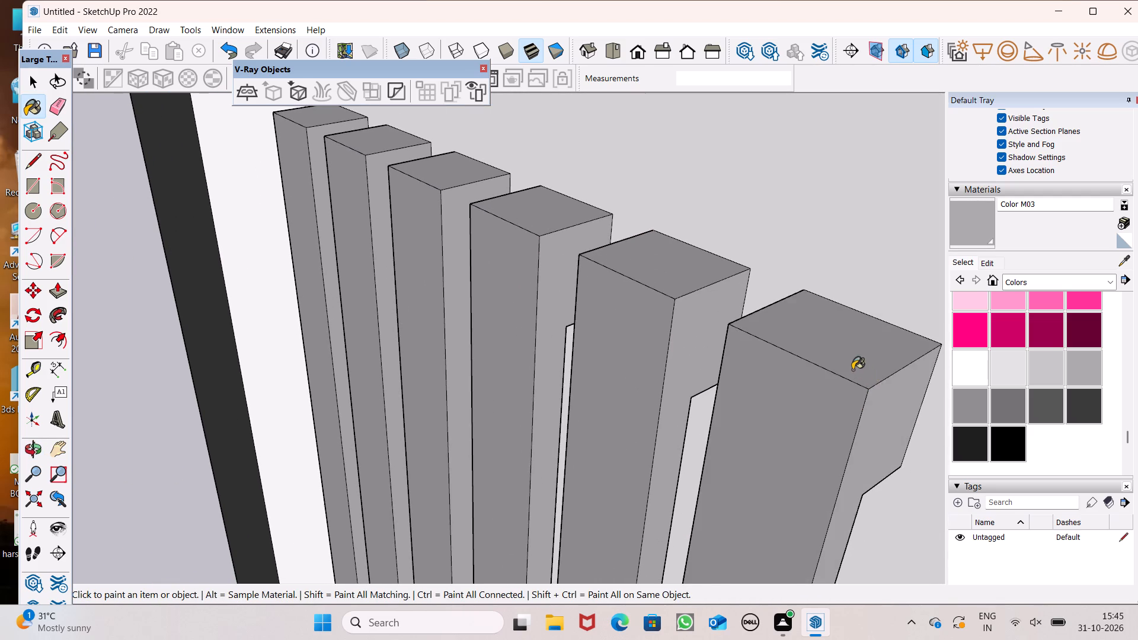
Paint the undersides of the projecting top brackets on the wall fins with Color M03.
{"action": "scroll", "coordinate": [851, 369], "scroll_direction": "down", "scroll_amount": 7}
{"action": "middle_click_drag", "start_coordinate": [849, 438], "coordinate": [623, 247]}
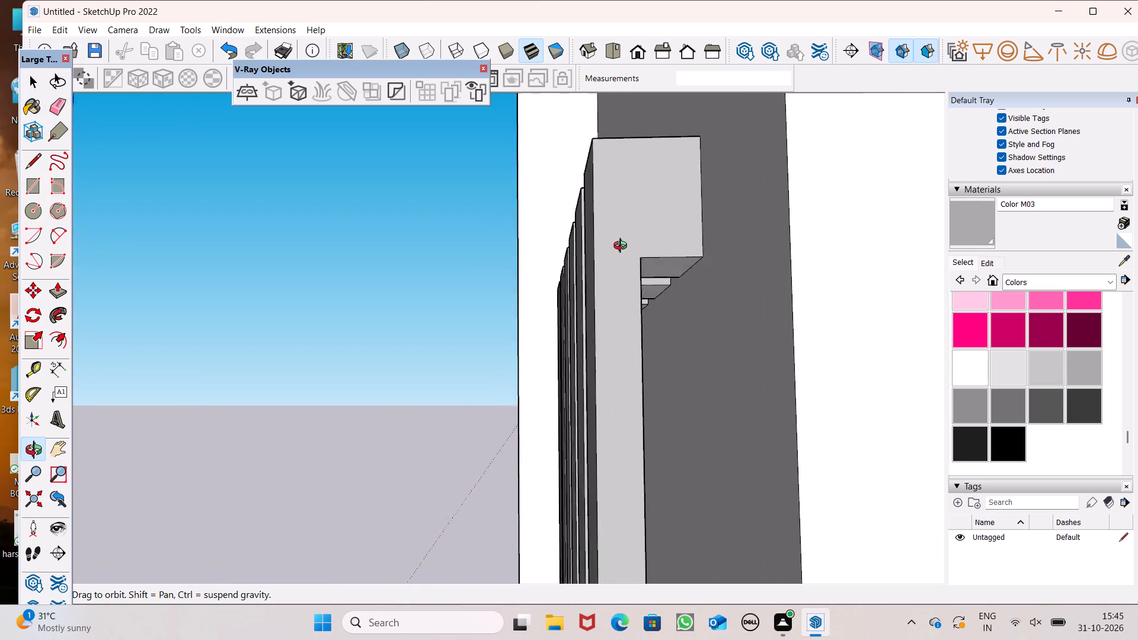
{"action": "middle_click_drag", "start_coordinate": [623, 247], "coordinate": [613, 230]}
{"action": "scroll", "coordinate": [613, 230], "scroll_direction": "up", "scroll_amount": 7}
{"action": "left_click", "coordinate": [625, 244]}
{"action": "left_click", "coordinate": [610, 303]}
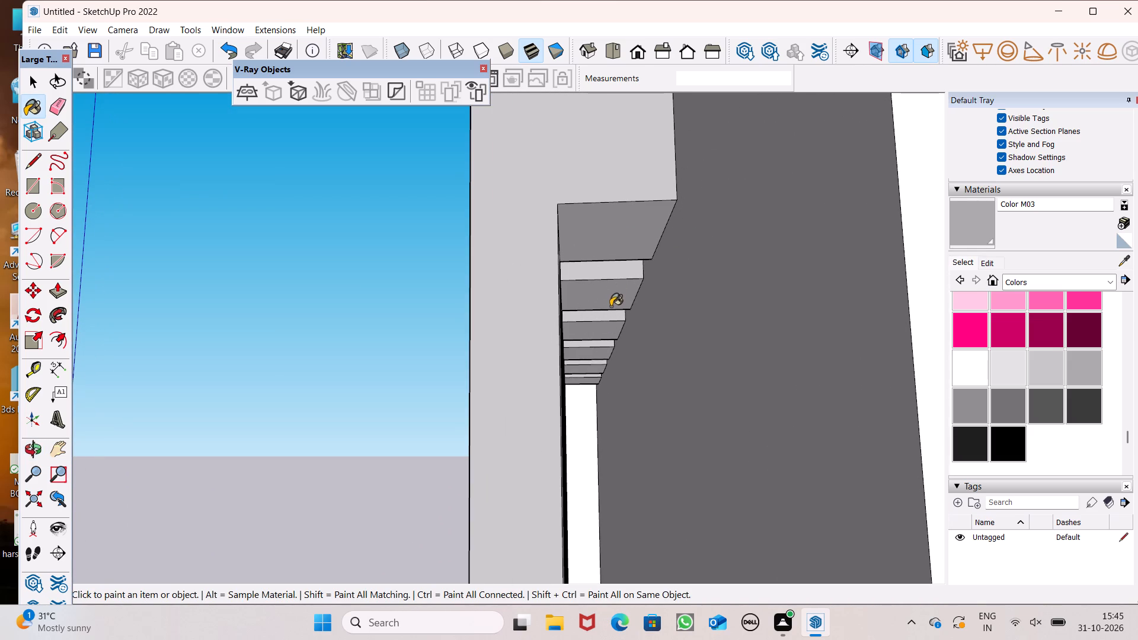
{"action": "scroll", "coordinate": [605, 343], "scroll_direction": "up", "scroll_amount": 6}
{"action": "left_click", "coordinate": [595, 320]}
{"action": "left_click", "coordinate": [593, 364]}
{"action": "left_click", "coordinate": [583, 391]}
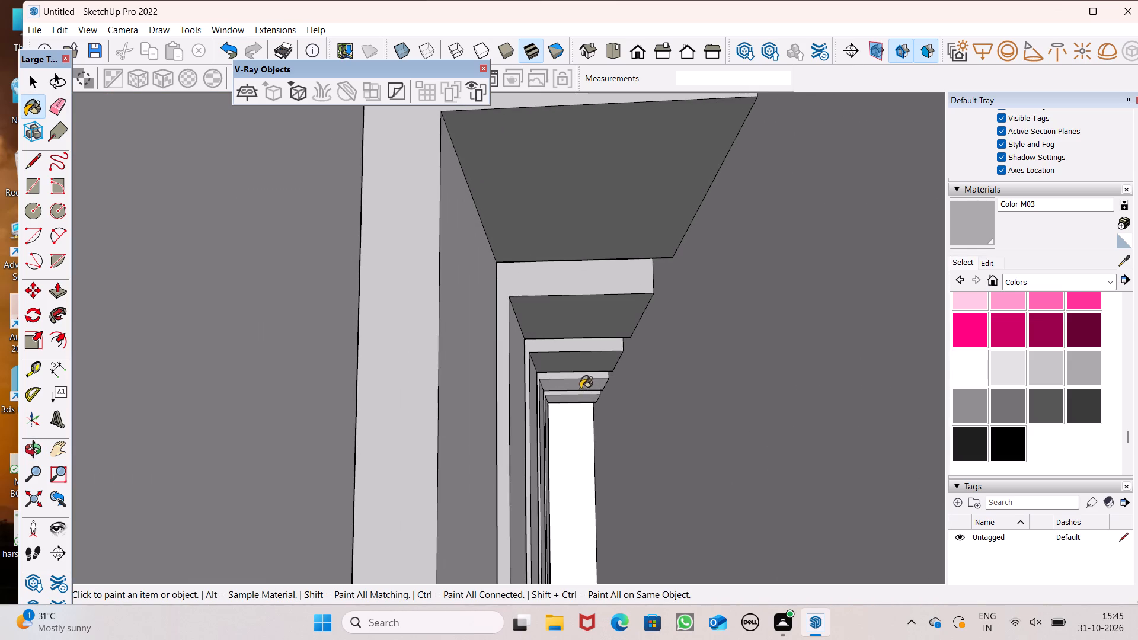
{"action": "left_click", "coordinate": [578, 404]}
Paint the unpainted rear faces of the wall fins, below their top brackets, with Color M03.
{"action": "middle_click_drag", "start_coordinate": [538, 463], "coordinate": [538, 472]}
{"action": "scroll", "coordinate": [536, 474], "scroll_direction": "up", "scroll_amount": 4}
{"action": "left_click", "coordinate": [475, 460]}
{"action": "left_click", "coordinate": [502, 449]}
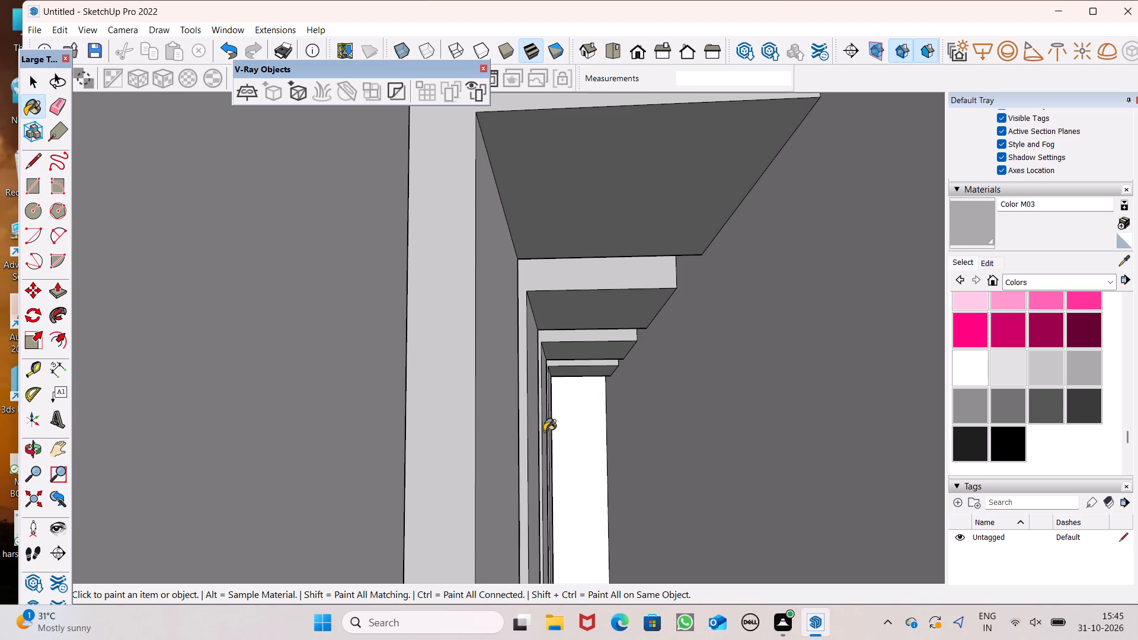
{"action": "left_click", "coordinate": [537, 434]}
{"action": "middle_click_drag", "start_coordinate": [543, 454], "coordinate": [517, 483]}
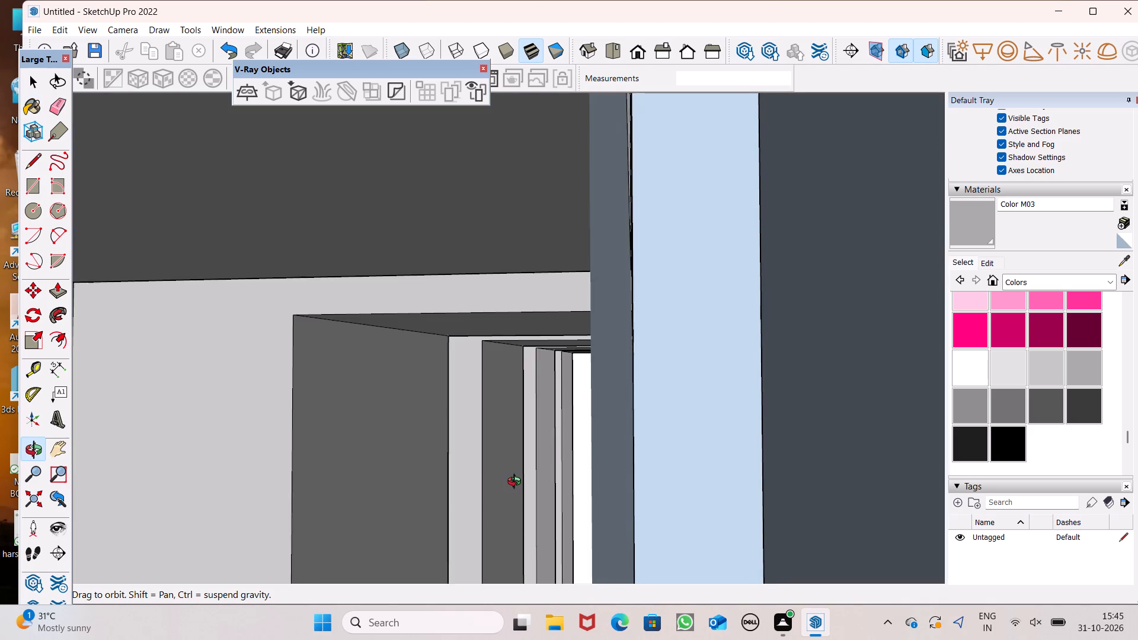
{"action": "middle_click_drag", "start_coordinate": [517, 483], "coordinate": [519, 484]}
{"action": "scroll", "coordinate": [542, 462], "scroll_direction": "up", "scroll_amount": 4}
{"action": "left_click", "coordinate": [544, 456]}
{"action": "left_click", "coordinate": [575, 446]}
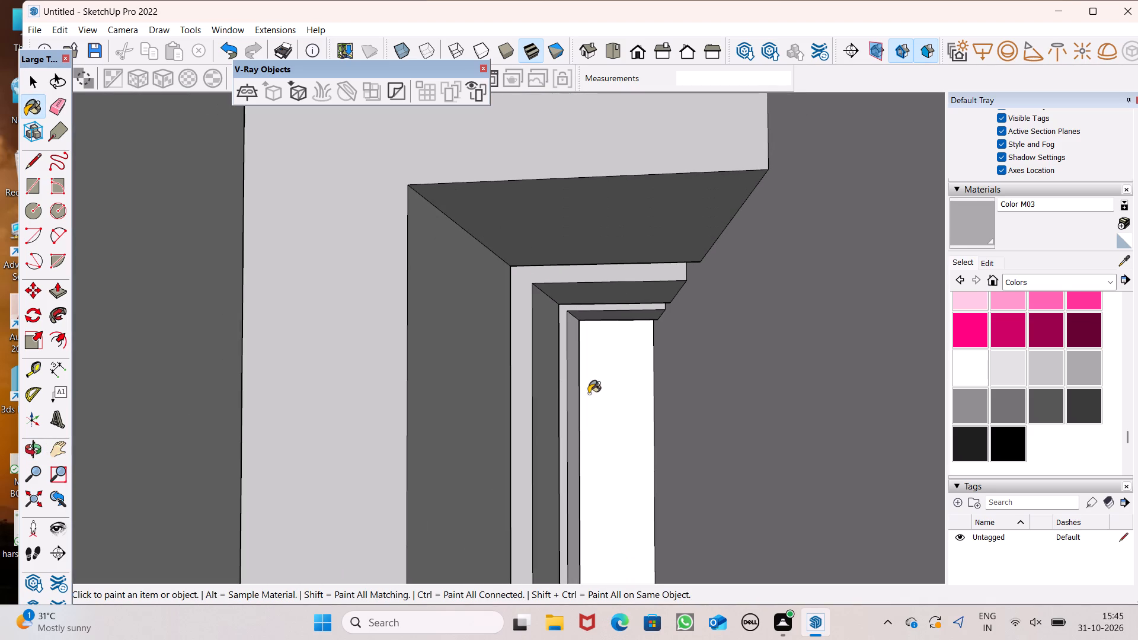
{"action": "scroll", "coordinate": [600, 379], "scroll_direction": "down", "scroll_amount": 13}
{"action": "middle_click_drag", "start_coordinate": [591, 412], "coordinate": [593, 427]}
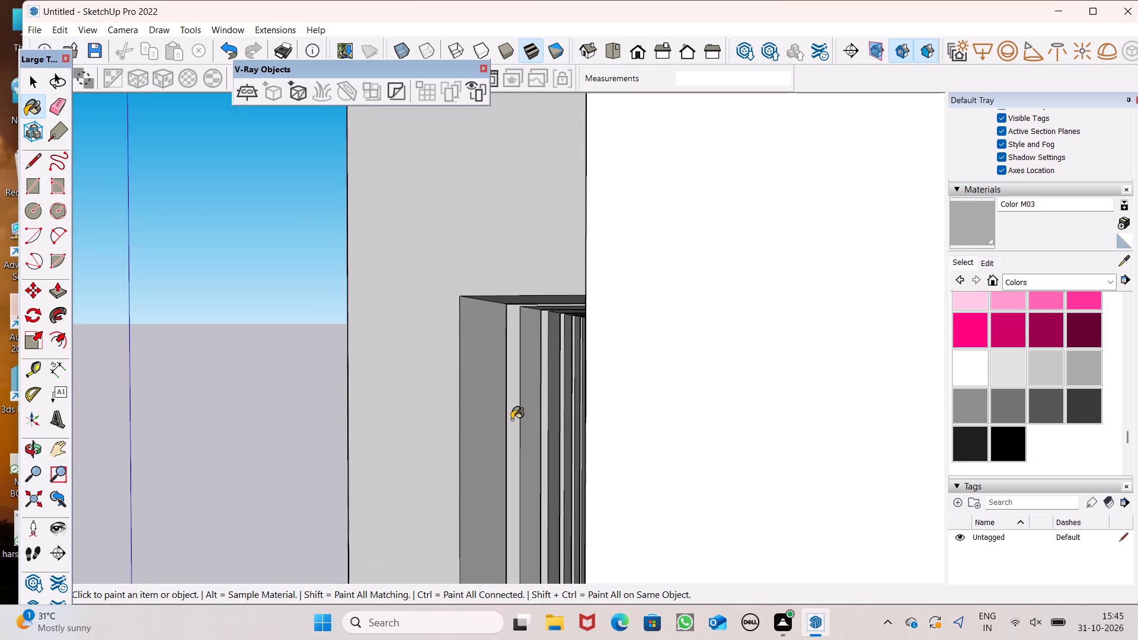
{"action": "left_click", "coordinate": [538, 411]}
{"action": "left_click", "coordinate": [482, 419]}
{"action": "left_click", "coordinate": [427, 375]}
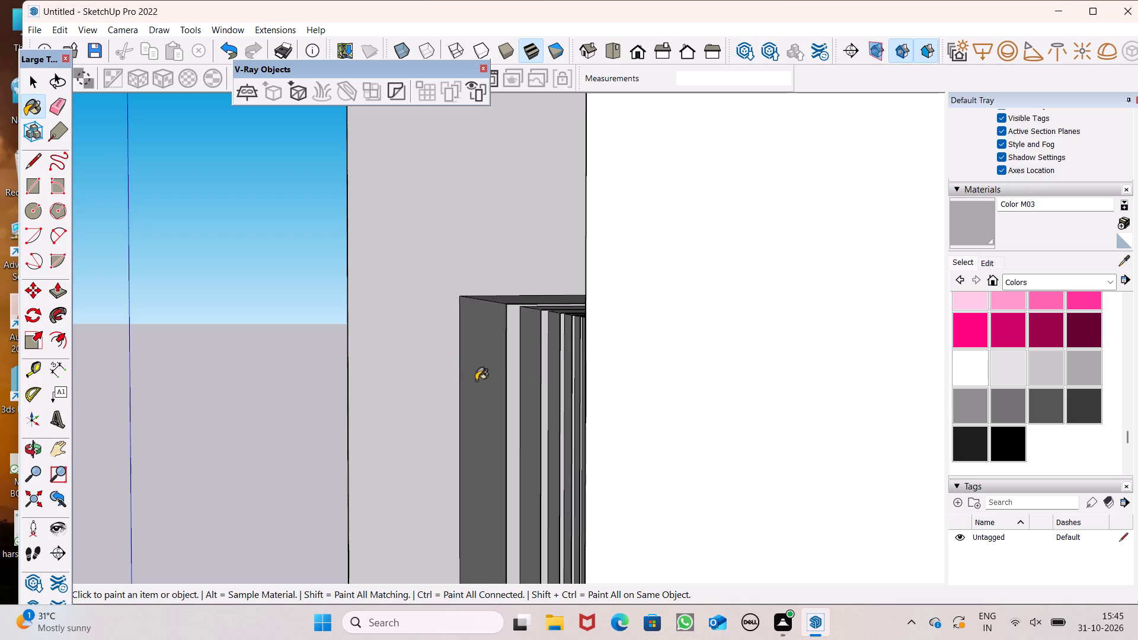
Paint the bottom end faces of all six wall fins beside the dark end wall with Color M03.
{"action": "middle_click_drag", "start_coordinate": [482, 390], "coordinate": [724, 415]}
{"action": "scroll", "coordinate": [724, 419], "scroll_direction": "up", "scroll_amount": 1}
{"action": "scroll", "coordinate": [682, 340], "scroll_direction": "down", "scroll_amount": 8}
{"action": "scroll", "coordinate": [651, 305], "scroll_direction": "down", "scroll_amount": 7}
{"action": "middle_click_drag", "start_coordinate": [653, 331], "coordinate": [634, 431]}
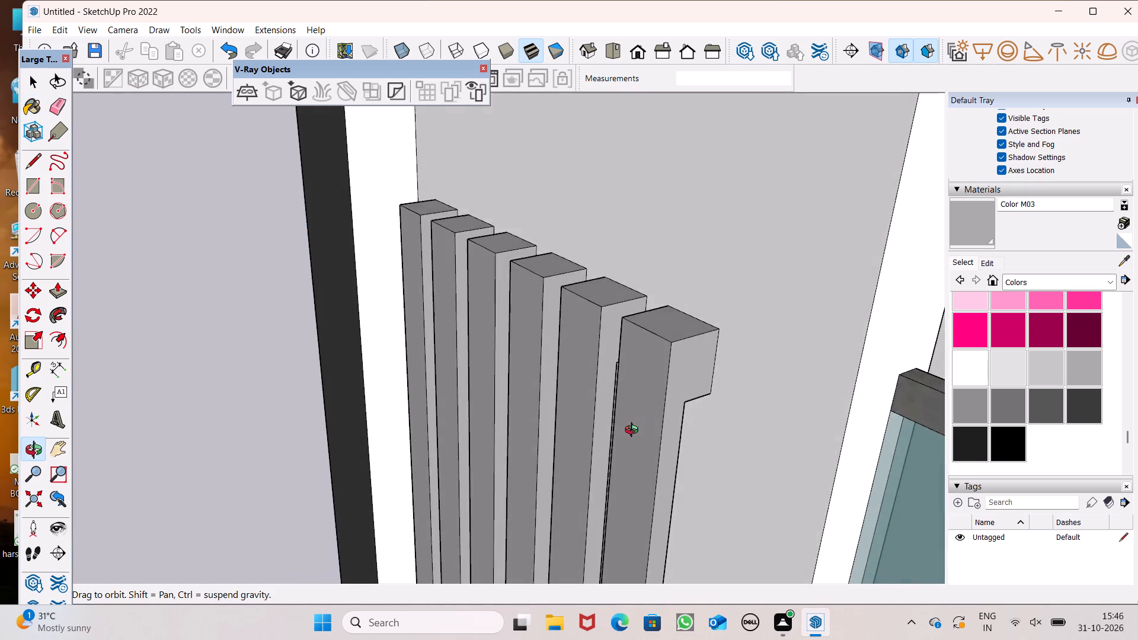
{"action": "middle_click_drag", "start_coordinate": [634, 431], "coordinate": [675, 241]}
{"action": "scroll", "coordinate": [670, 250], "scroll_direction": "up", "scroll_amount": 1}
{"action": "scroll", "coordinate": [674, 230], "scroll_direction": "down", "scroll_amount": 7}
{"action": "scroll", "coordinate": [555, 213], "scroll_direction": "down", "scroll_amount": 13}
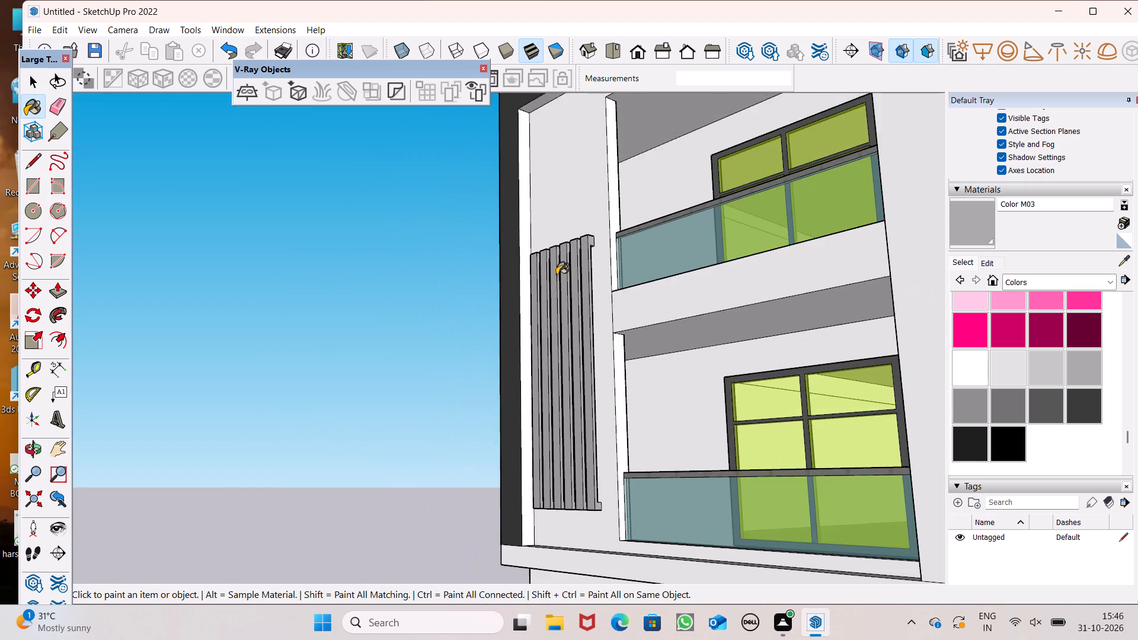
{"action": "scroll", "coordinate": [558, 270], "scroll_direction": "down", "scroll_amount": 3}
{"action": "middle_click_drag", "start_coordinate": [545, 417], "coordinate": [569, 274]}
{"action": "scroll", "coordinate": [557, 382], "scroll_direction": "up", "scroll_amount": 8}
{"action": "scroll", "coordinate": [528, 437], "scroll_direction": "up", "scroll_amount": 4}
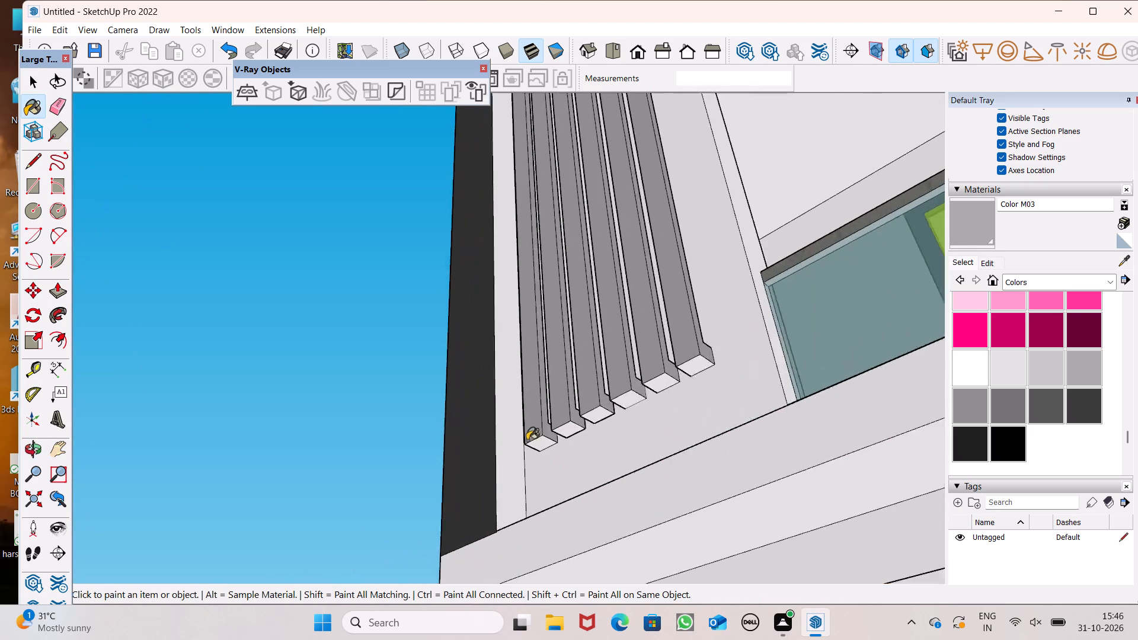
{"action": "scroll", "coordinate": [527, 440], "scroll_direction": "up", "scroll_amount": 9}
{"action": "middle_click", "coordinate": [551, 453]}
{"action": "left_click_drag", "start_coordinate": [552, 447], "coordinate": [560, 447]}
{"action": "left_click_drag", "start_coordinate": [627, 414], "coordinate": [635, 400]}
{"action": "left_click", "coordinate": [722, 360]}
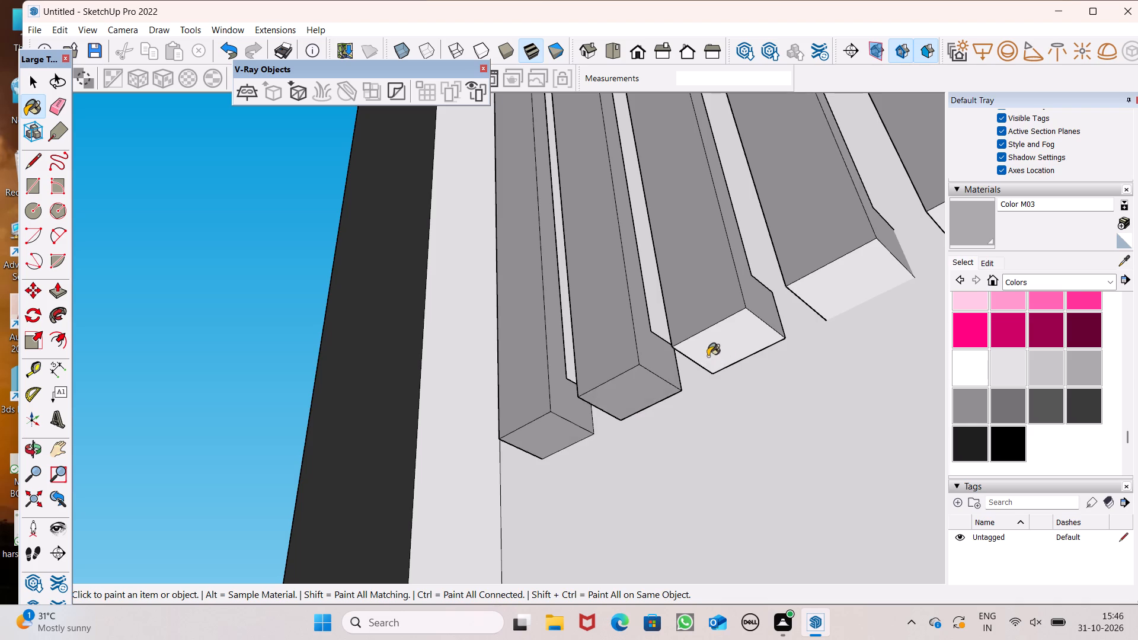
{"action": "scroll", "coordinate": [635, 367], "scroll_direction": "down", "scroll_amount": 7}
{"action": "scroll", "coordinate": [715, 375], "scroll_direction": "up", "scroll_amount": 5}
{"action": "left_click", "coordinate": [739, 318]}
{"action": "scroll", "coordinate": [691, 334], "scroll_direction": "down", "scroll_amount": 5}
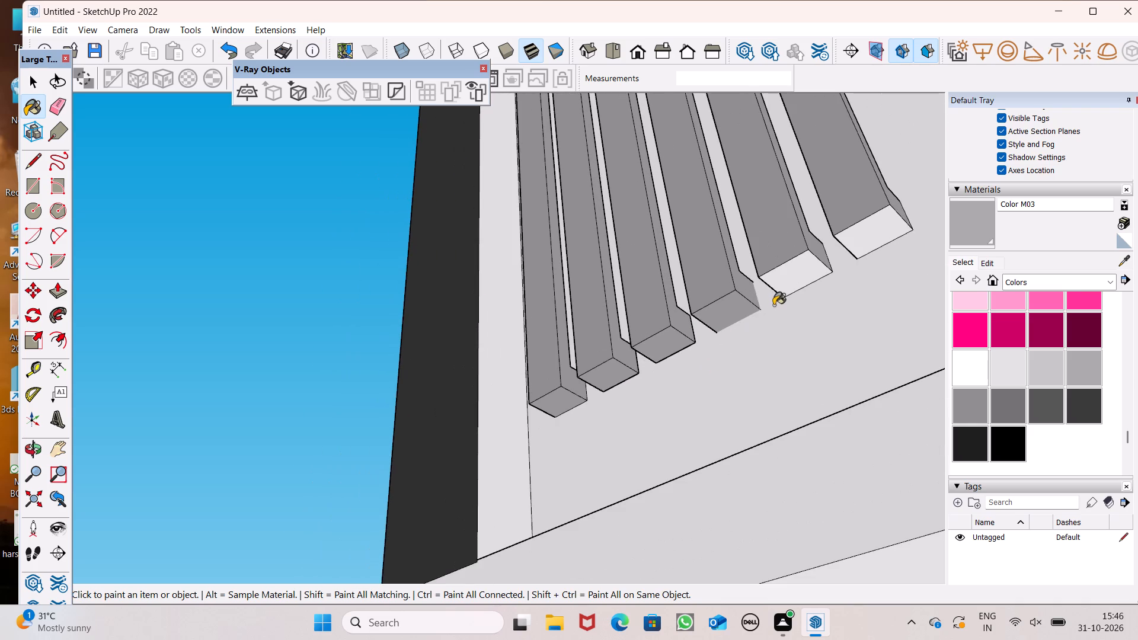
{"action": "left_click", "coordinate": [783, 289]}
{"action": "left_click", "coordinate": [843, 239]}
Paint the unpainted bottom bracket faces of the three upper-floor fins nearest the tall column with Color M03.
{"action": "scroll", "coordinate": [781, 278], "scroll_direction": "down", "scroll_amount": 8}
{"action": "scroll", "coordinate": [598, 362], "scroll_direction": "down", "scroll_amount": 8}
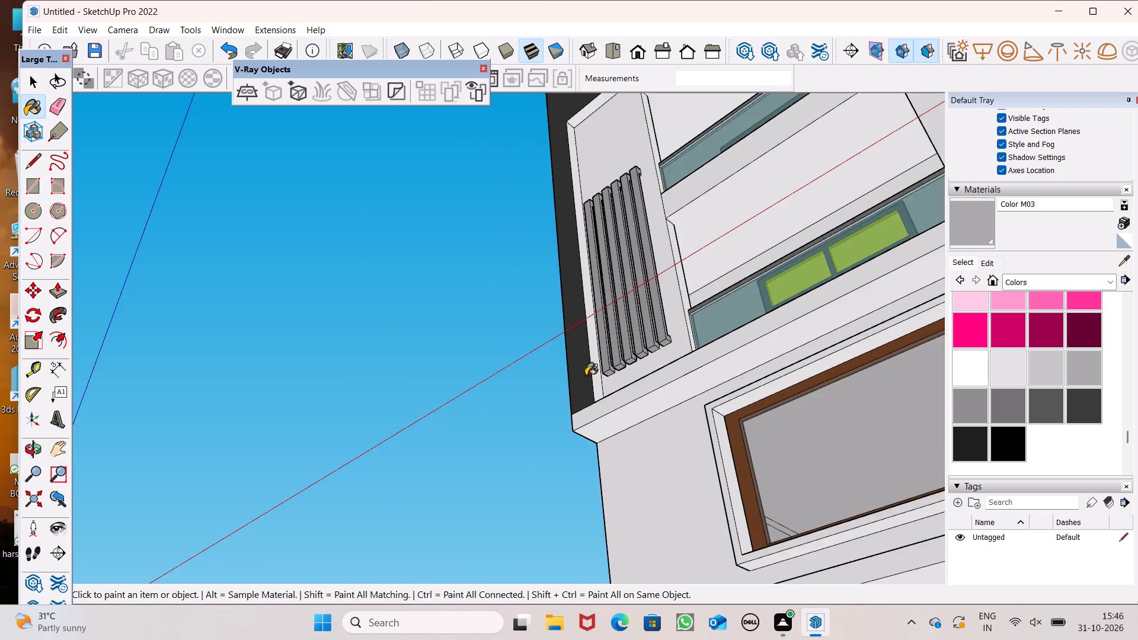
{"action": "scroll", "coordinate": [576, 417], "scroll_direction": "down", "scroll_amount": 14}
{"action": "scroll", "coordinate": [694, 303], "scroll_direction": "up", "scroll_amount": 7}
{"action": "scroll", "coordinate": [843, 184], "scroll_direction": "up", "scroll_amount": 3}
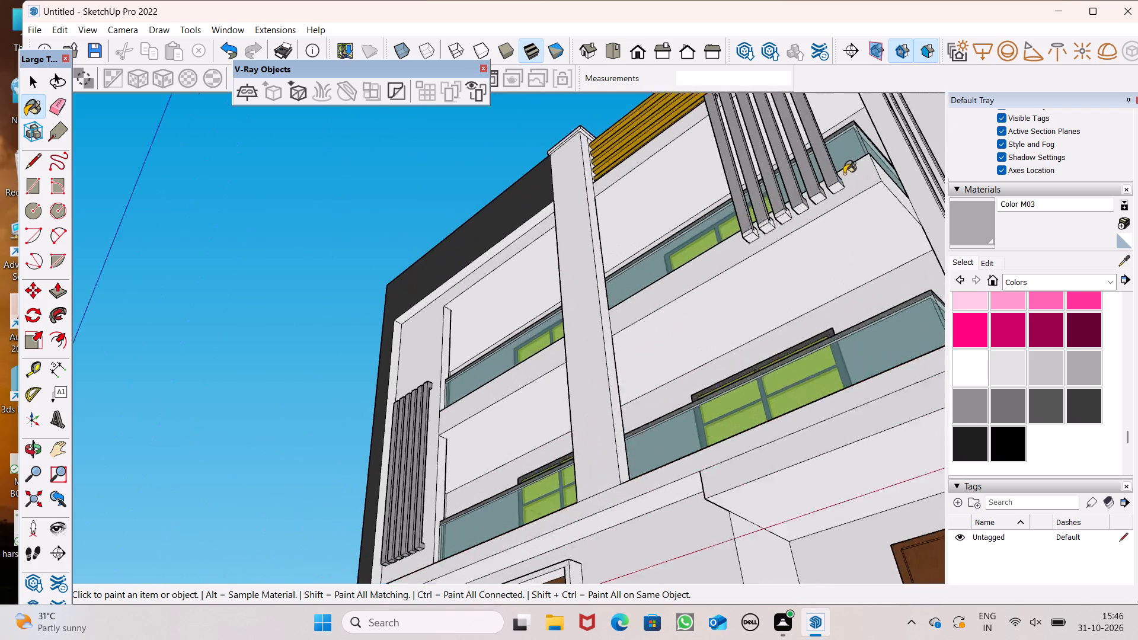
{"action": "scroll", "coordinate": [844, 174], "scroll_direction": "up", "scroll_amount": 5}
{"action": "scroll", "coordinate": [776, 202], "scroll_direction": "up", "scroll_amount": 7}
{"action": "scroll", "coordinate": [747, 254], "scroll_direction": "up", "scroll_amount": 7}
{"action": "left_click", "coordinate": [708, 256]}
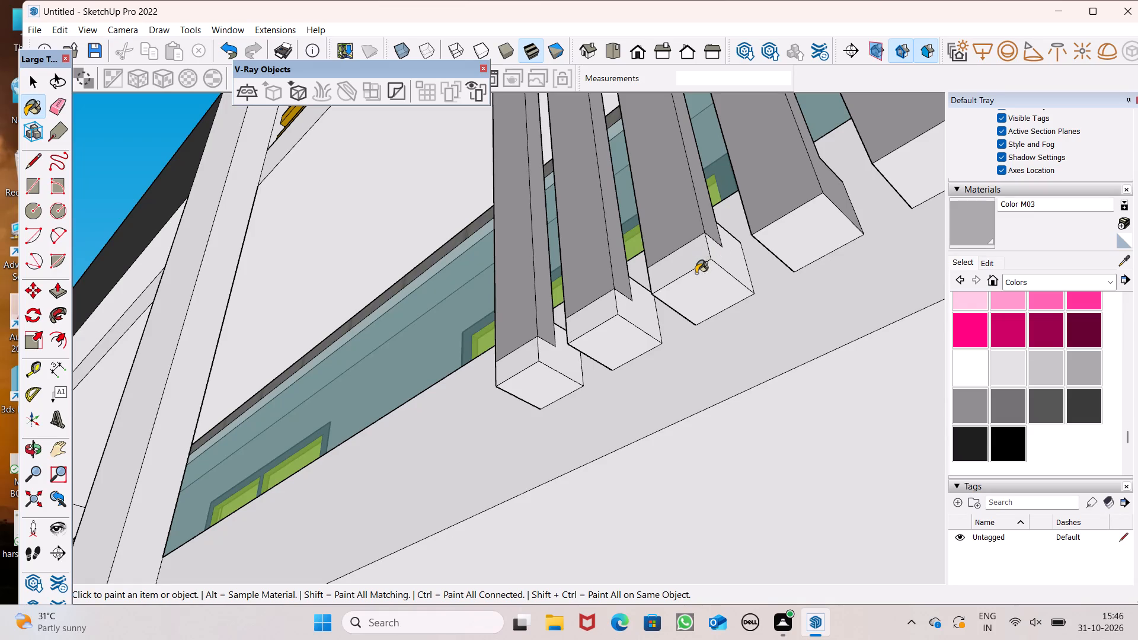
{"action": "left_click", "coordinate": [696, 273]}
{"action": "left_click", "coordinate": [737, 252]}
{"action": "left_click", "coordinate": [637, 308]}
{"action": "left_click", "coordinate": [615, 302]}
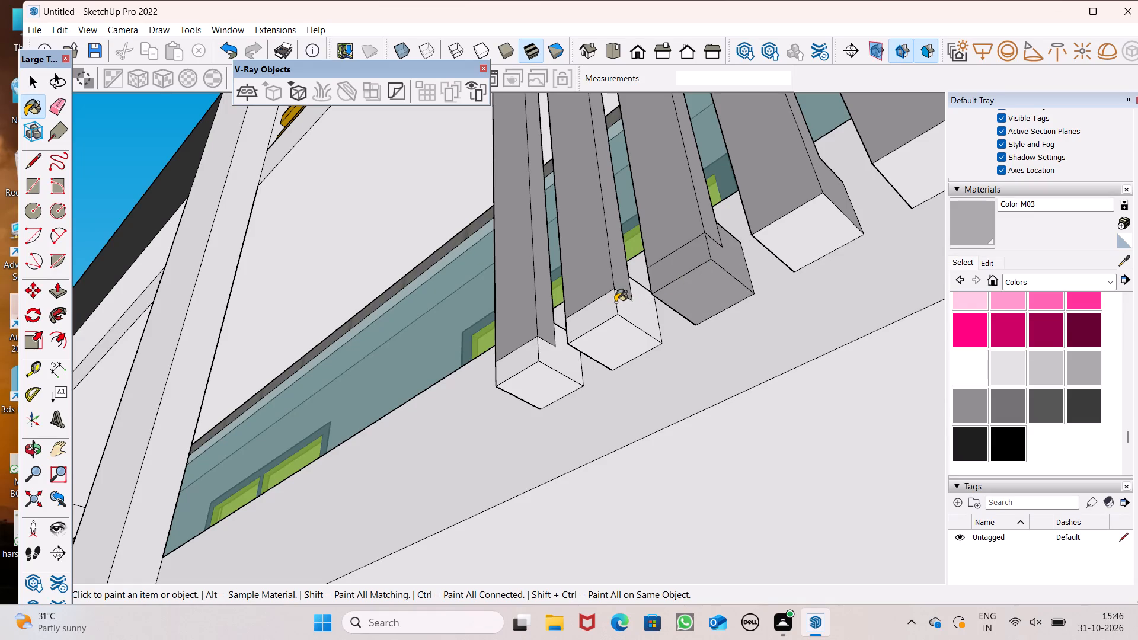
{"action": "left_click", "coordinate": [616, 331]}
{"action": "left_click", "coordinate": [524, 356]}
{"action": "left_click", "coordinate": [545, 359]}
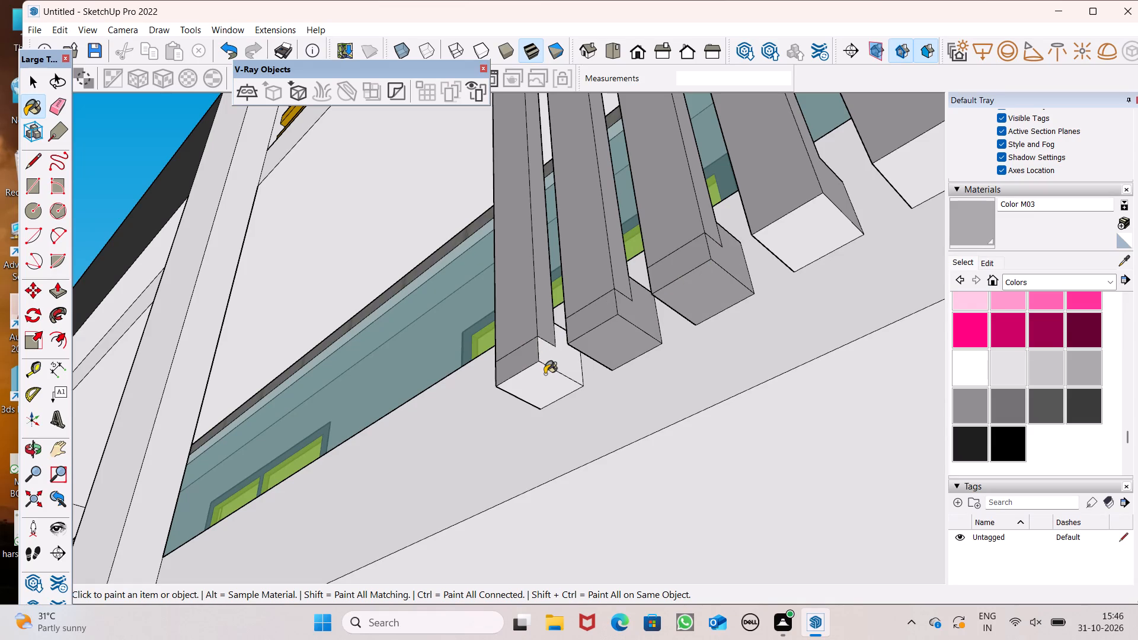
{"action": "left_click", "coordinate": [545, 376]}
Paint the bottom end faces of the remaining upper-floor fins, farther from the tall column, with Color M03.
{"action": "left_click", "coordinate": [788, 238]}
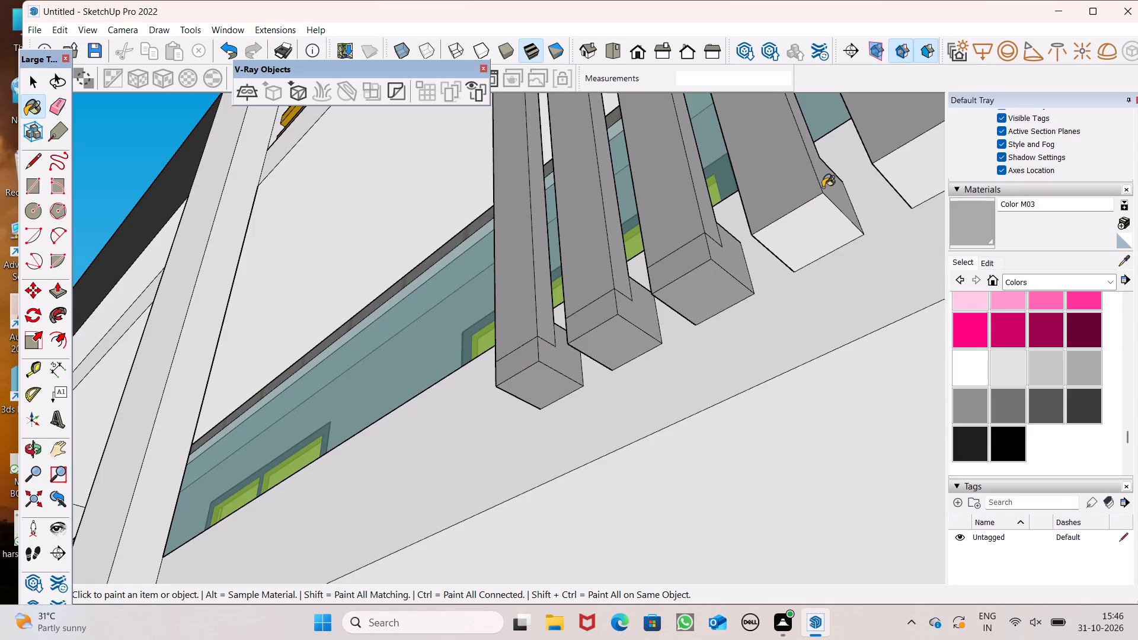
{"action": "left_click", "coordinate": [824, 183]}
{"action": "left_click", "coordinate": [893, 169]}
{"action": "scroll", "coordinate": [559, 380], "scroll_direction": "down", "scroll_amount": 8}
{"action": "scroll", "coordinate": [665, 316], "scroll_direction": "up", "scroll_amount": 6}
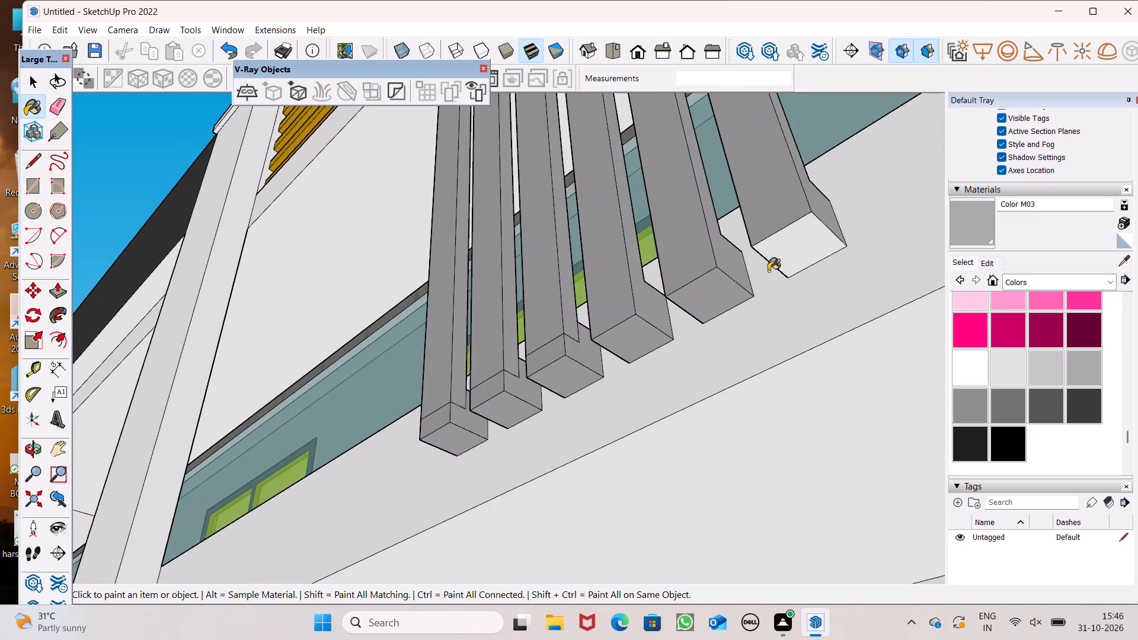
{"action": "left_click", "coordinate": [790, 254]}
Paint the unpainted side faces of the bottom brackets on the front upper-floor fins with Color M03.
{"action": "middle_click_drag", "start_coordinate": [800, 350], "coordinate": [662, 408]}
{"action": "scroll", "coordinate": [666, 408], "scroll_direction": "up", "scroll_amount": 1}
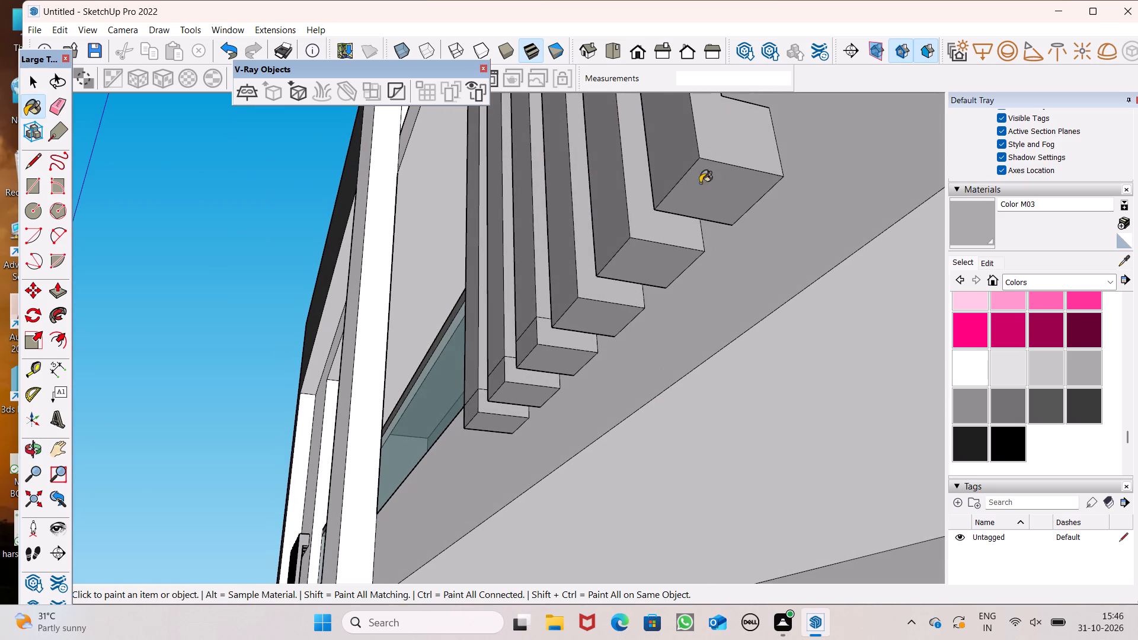
{"action": "left_click_drag", "start_coordinate": [724, 134], "coordinate": [727, 140]}
{"action": "middle_click_drag", "start_coordinate": [622, 373], "coordinate": [1045, 427]}
{"action": "middle_click_drag", "start_coordinate": [634, 365], "coordinate": [787, 412]}
{"action": "scroll", "coordinate": [574, 395], "scroll_direction": "up", "scroll_amount": 3}
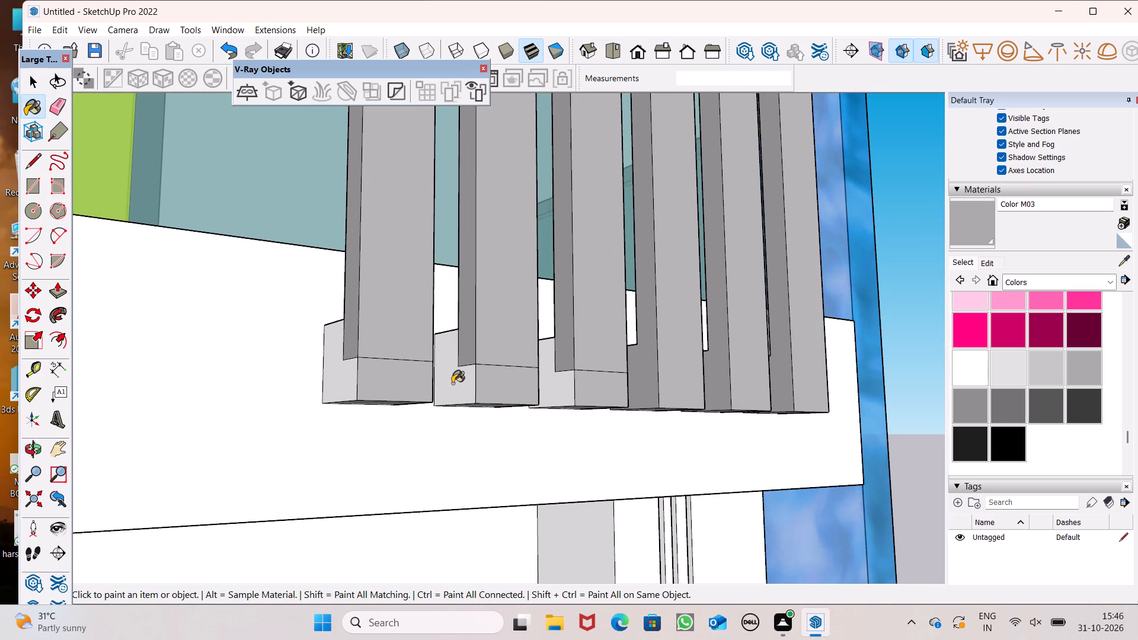
{"action": "left_click", "coordinate": [452, 383]}
{"action": "left_click", "coordinate": [560, 387]}
{"action": "left_click", "coordinate": [332, 367]}
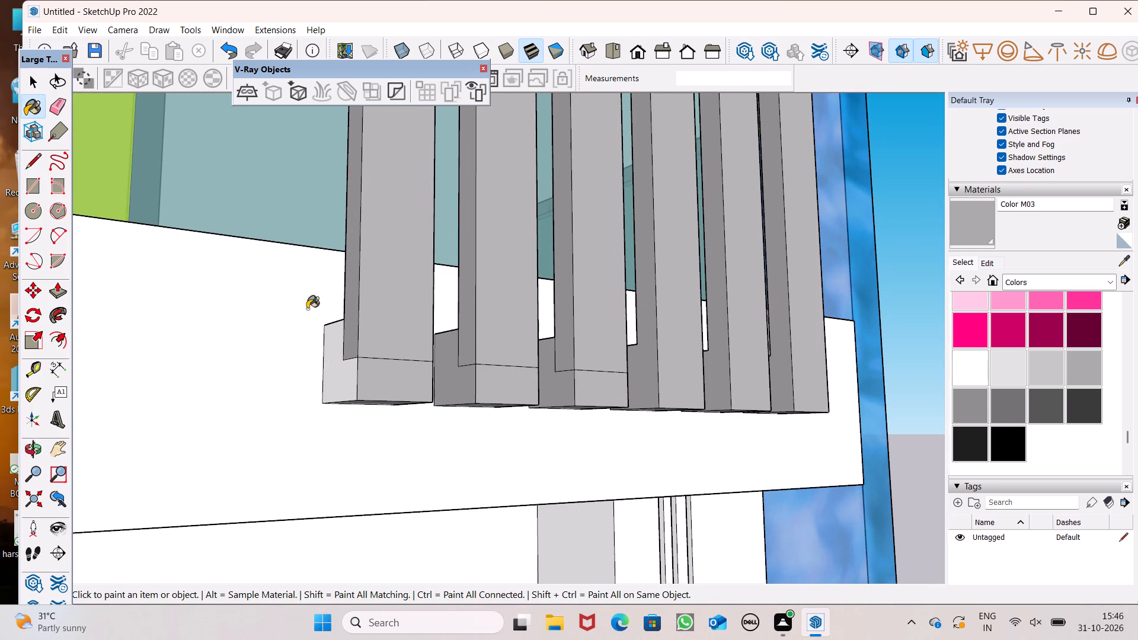
Erase the seam lines crossing the bottoms of the three upper-floor fins nearest the tall column.
{"action": "left_click", "coordinate": [53, 113]}
{"action": "scroll", "coordinate": [335, 333], "scroll_direction": "up", "scroll_amount": 4}
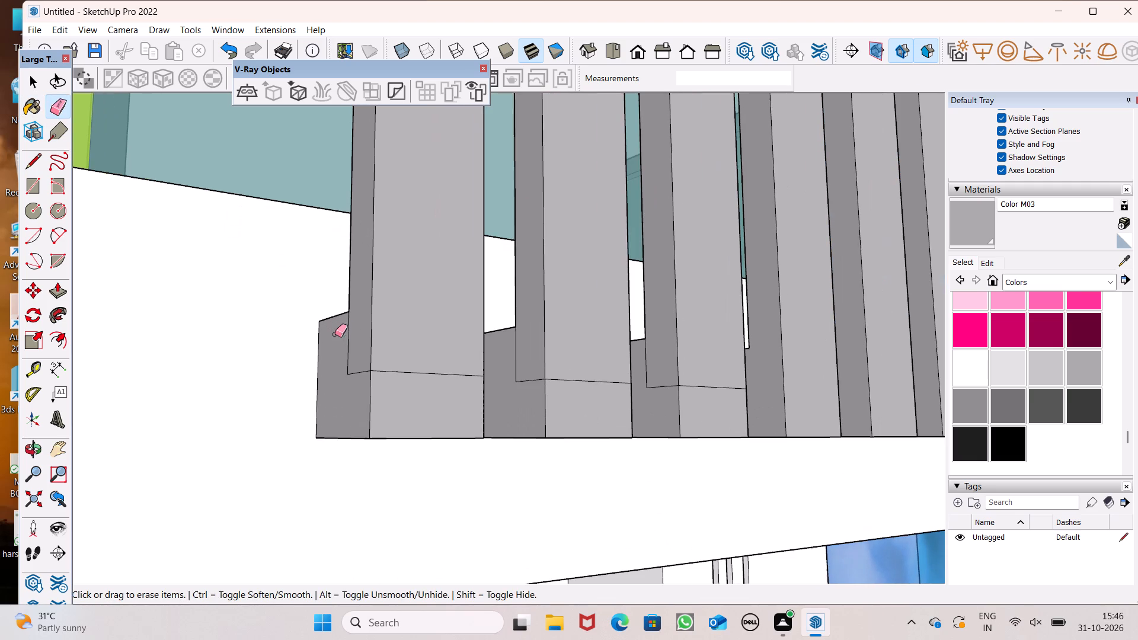
{"action": "left_click_drag", "start_coordinate": [351, 360], "coordinate": [344, 360]}
{"action": "left_click_drag", "start_coordinate": [399, 377], "coordinate": [399, 366]}
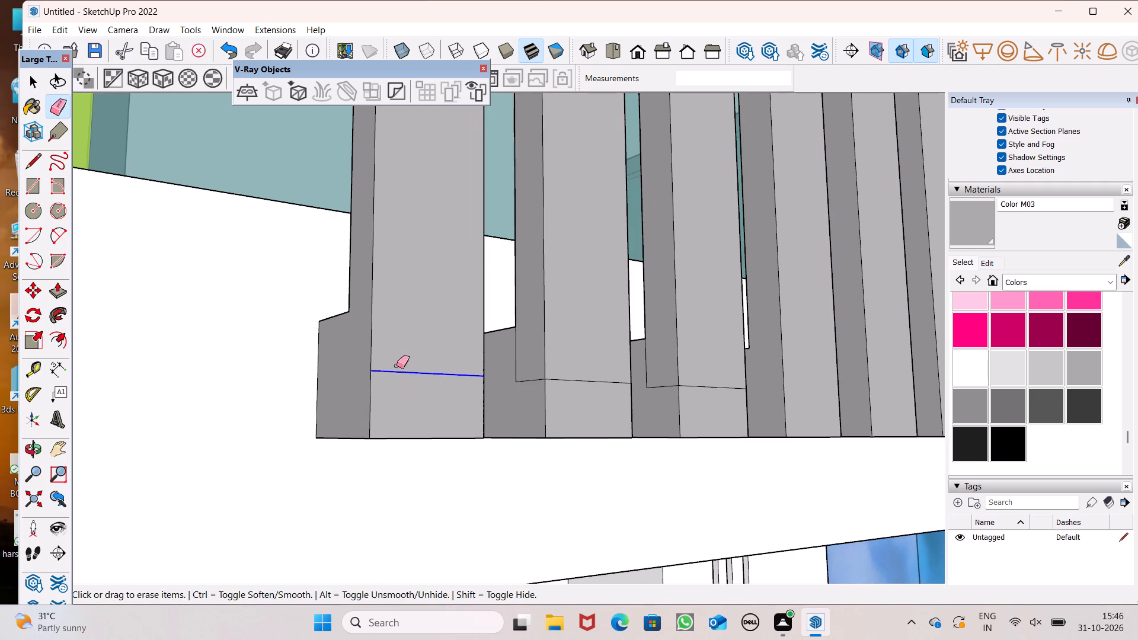
{"action": "scroll", "coordinate": [382, 377], "scroll_direction": "down", "scroll_amount": 5}
{"action": "scroll", "coordinate": [523, 386], "scroll_direction": "up", "scroll_amount": 6}
{"action": "left_click_drag", "start_coordinate": [514, 374], "coordinate": [512, 380]}
{"action": "left_click_drag", "start_coordinate": [429, 362], "coordinate": [434, 380]}
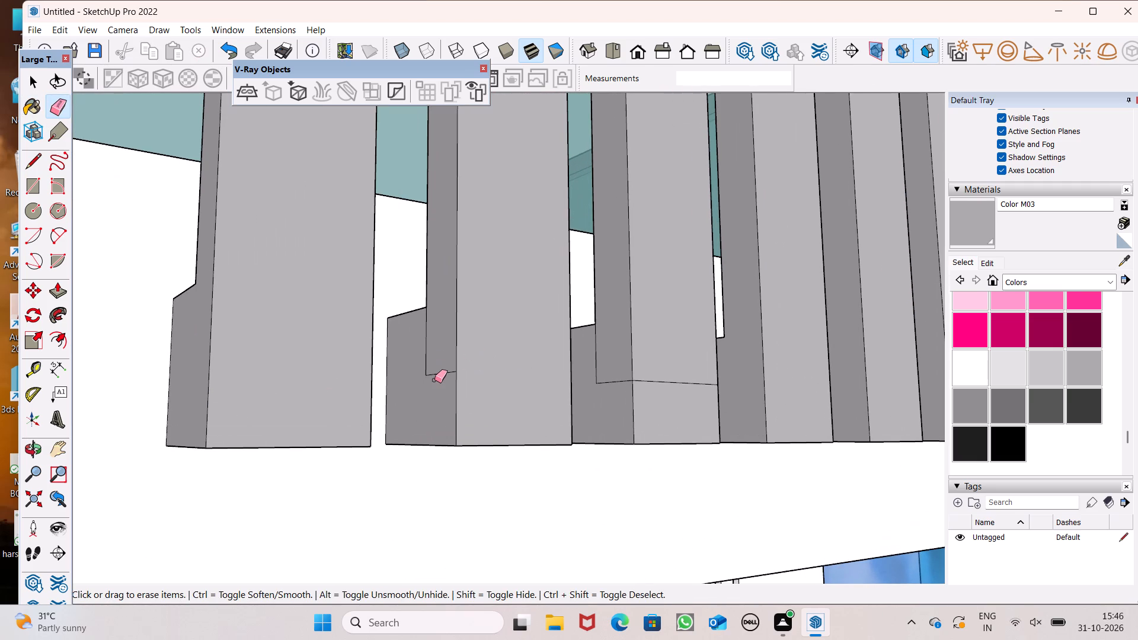
{"action": "left_click_drag", "start_coordinate": [434, 380], "coordinate": [413, 355]}
{"action": "scroll", "coordinate": [402, 374], "scroll_direction": "down", "scroll_amount": 5}
{"action": "scroll", "coordinate": [567, 397], "scroll_direction": "up", "scroll_amount": 7}
{"action": "left_click_drag", "start_coordinate": [582, 366], "coordinate": [562, 377]}
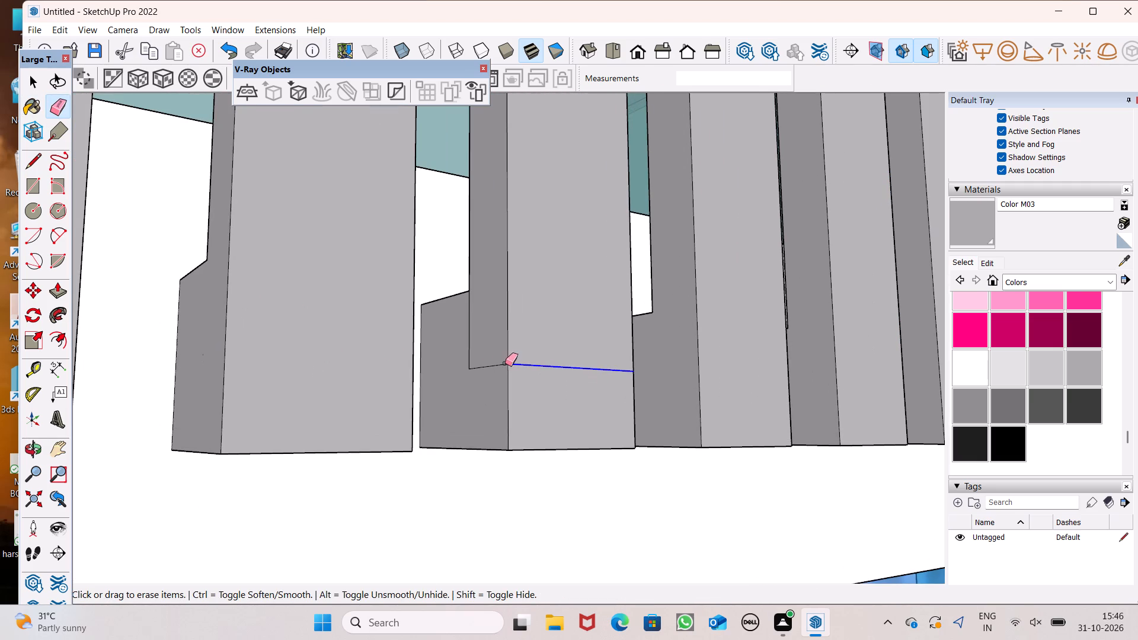
{"action": "left_click_drag", "start_coordinate": [456, 353], "coordinate": [475, 376]}
{"action": "left_click_drag", "start_coordinate": [474, 363], "coordinate": [487, 363]}
Examine the front facade as a whole and the side facade with its two groups of fins.
{"action": "scroll", "coordinate": [414, 360], "scroll_direction": "down", "scroll_amount": 7}
{"action": "scroll", "coordinate": [599, 356], "scroll_direction": "up", "scroll_amount": 5}
{"action": "scroll", "coordinate": [493, 343], "scroll_direction": "down", "scroll_amount": 6}
{"action": "middle_click_drag", "start_coordinate": [546, 368], "coordinate": [465, 296]}
{"action": "scroll", "coordinate": [465, 296], "scroll_direction": "up", "scroll_amount": 1}
{"action": "scroll", "coordinate": [463, 294], "scroll_direction": "down", "scroll_amount": 16}
{"action": "scroll", "coordinate": [467, 297], "scroll_direction": "down", "scroll_amount": 13}
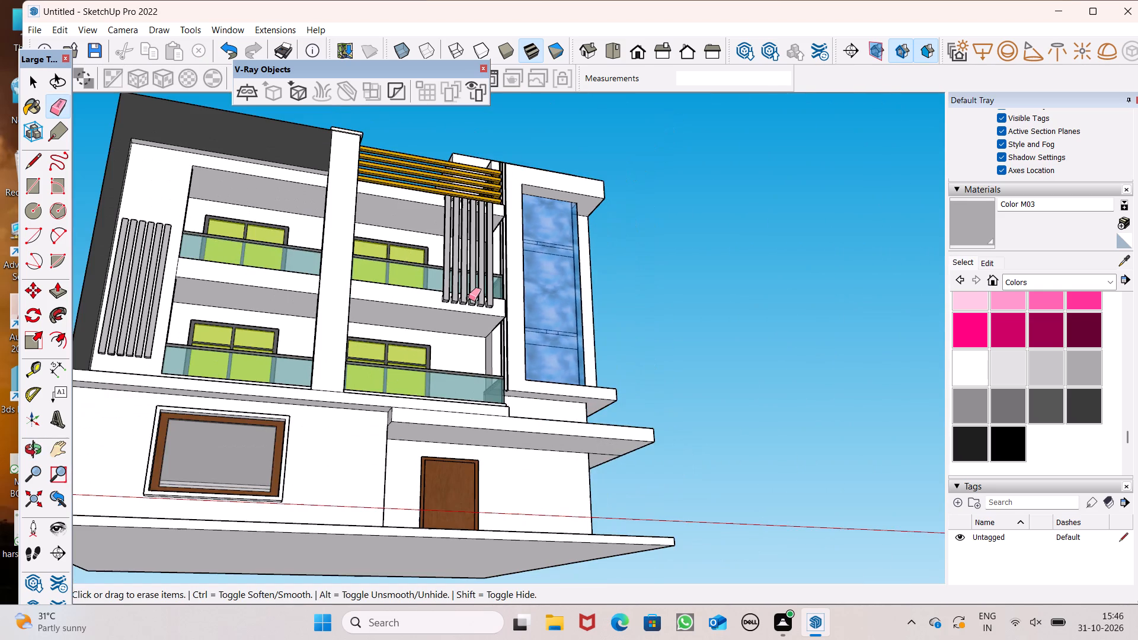
{"action": "scroll", "coordinate": [296, 318], "scroll_direction": "up", "scroll_amount": 5}
{"action": "scroll", "coordinate": [292, 325], "scroll_direction": "down", "scroll_amount": 11}
{"action": "middle_click_drag", "start_coordinate": [383, 337], "coordinate": [287, 505]}
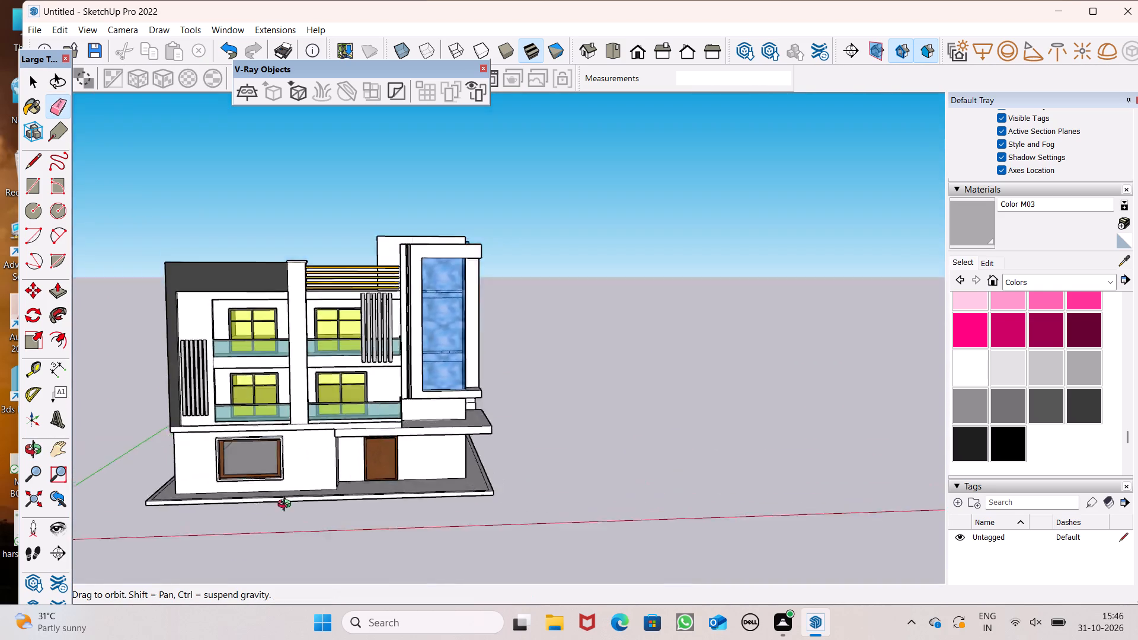
{"action": "middle_click_drag", "start_coordinate": [287, 505], "coordinate": [0, 556]}
{"action": "middle_click_drag", "start_coordinate": [563, 382], "coordinate": [325, 386]}
{"action": "scroll", "coordinate": [325, 386], "scroll_direction": "up", "scroll_amount": 1}
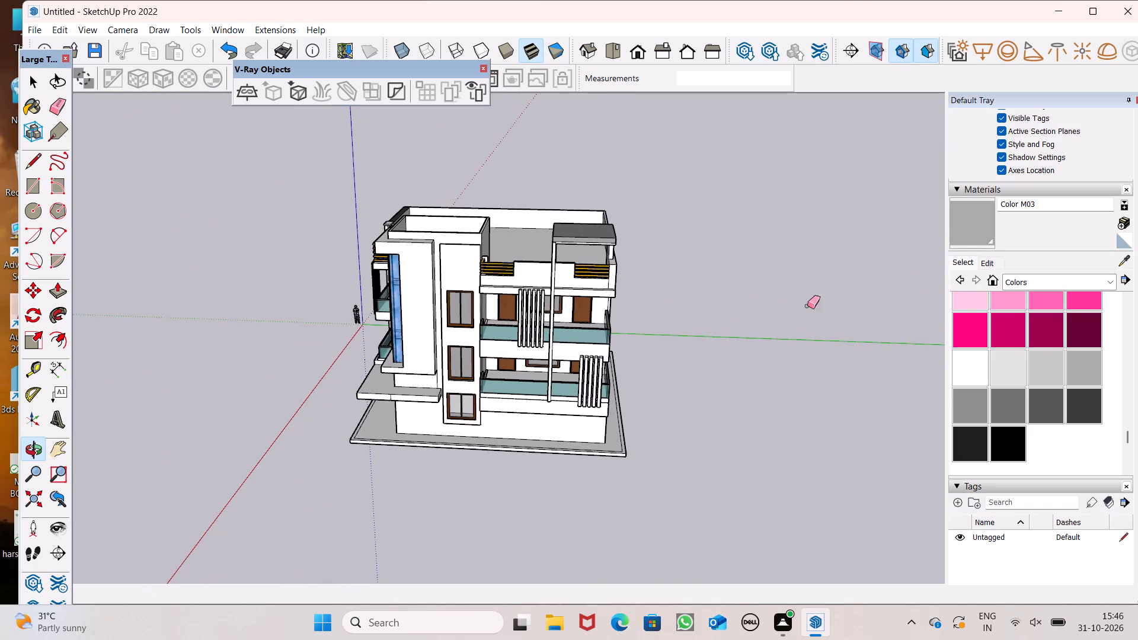
Paint the front and top faces of the six upper-balcony fins on the side facade with Color M03.
{"action": "left_click", "coordinate": [973, 396]}
{"action": "left_click", "coordinate": [1092, 358]}
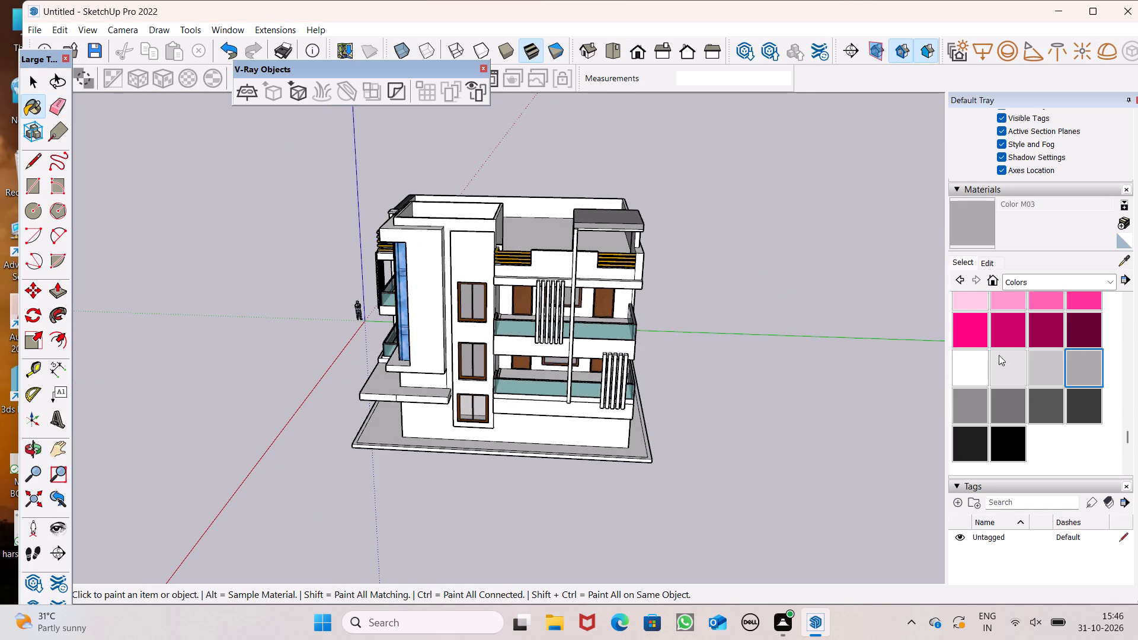
{"action": "scroll", "coordinate": [561, 323], "scroll_direction": "up", "scroll_amount": 8}
{"action": "scroll", "coordinate": [602, 278], "scroll_direction": "up", "scroll_amount": 1}
{"action": "middle_click_drag", "start_coordinate": [602, 278], "coordinate": [620, 347]}
{"action": "scroll", "coordinate": [536, 302], "scroll_direction": "up", "scroll_amount": 8}
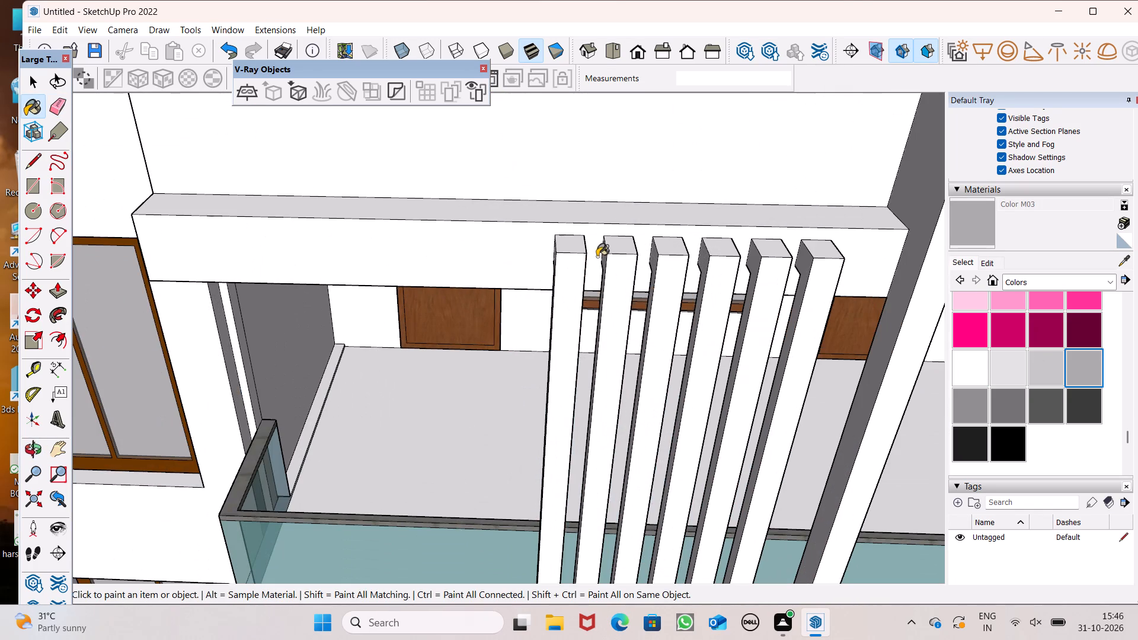
{"action": "left_click", "coordinate": [561, 254]}
{"action": "left_click", "coordinate": [568, 249]}
{"action": "left_click", "coordinate": [625, 254]}
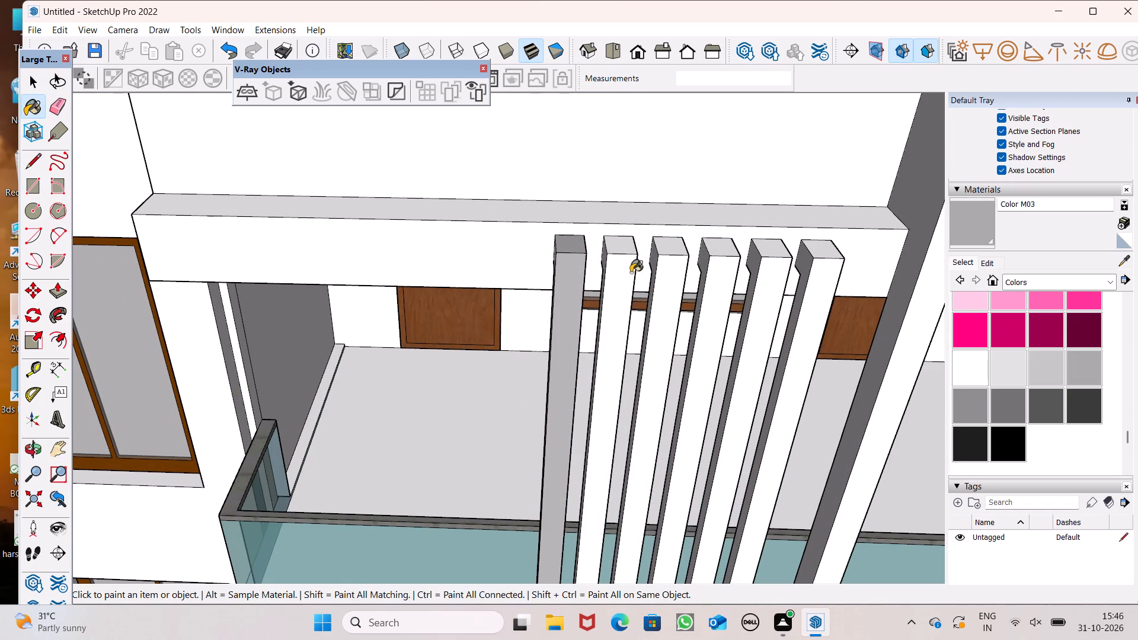
{"action": "left_click", "coordinate": [632, 273]}
{"action": "left_click", "coordinate": [605, 248]}
{"action": "left_click", "coordinate": [654, 251]}
{"action": "left_click_drag", "start_coordinate": [673, 236], "coordinate": [673, 247]}
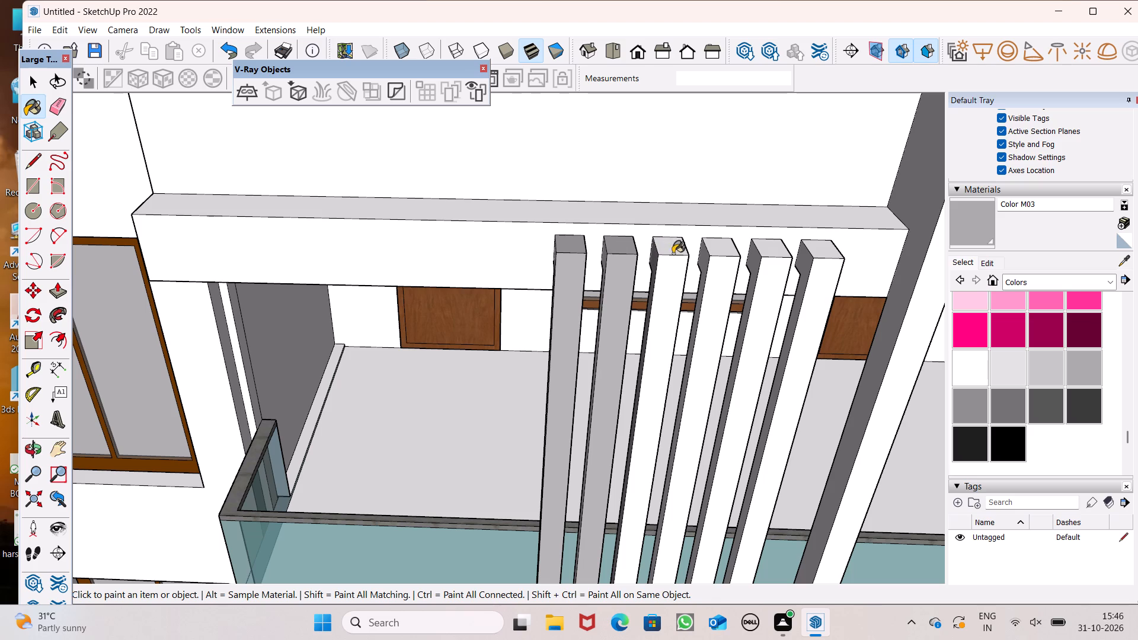
{"action": "left_click", "coordinate": [673, 274]}
{"action": "left_click", "coordinate": [725, 254]}
{"action": "left_click", "coordinate": [722, 270]}
{"action": "left_click", "coordinate": [772, 270]}
{"action": "left_click", "coordinate": [768, 249]}
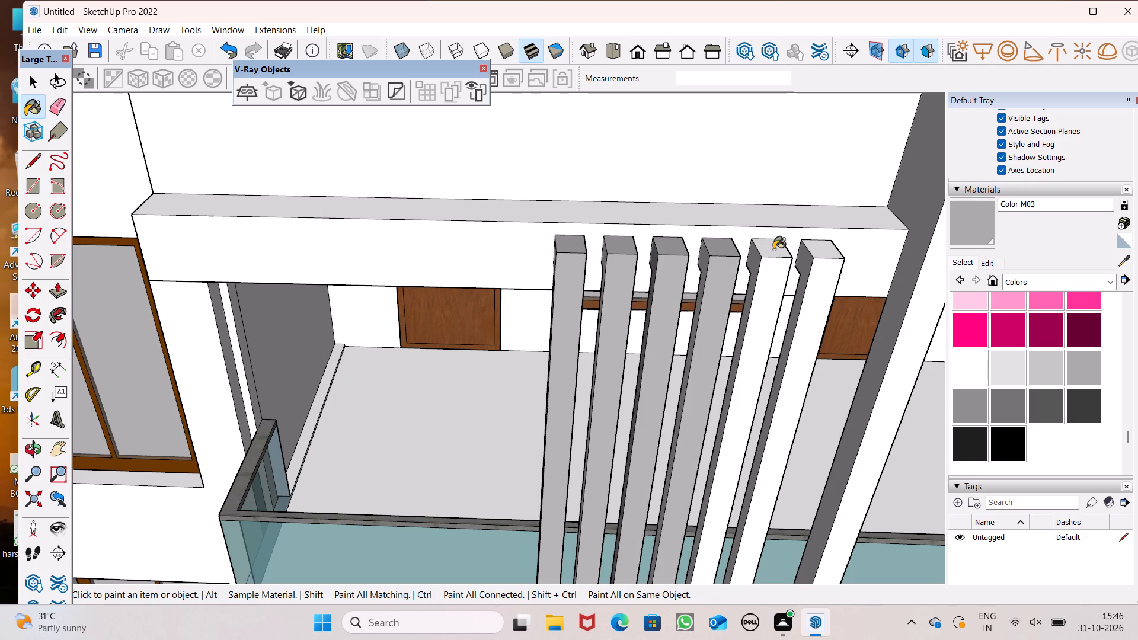
{"action": "left_click", "coordinate": [821, 252]}
{"action": "left_click", "coordinate": [823, 265]}
Paint the side faces of the six upper-balcony fins that face the slender post with Color M03.
{"action": "scroll", "coordinate": [821, 296], "scroll_direction": "up", "scroll_amount": 1}
{"action": "middle_click_drag", "start_coordinate": [821, 296], "coordinate": [548, 217]}
{"action": "left_click", "coordinate": [548, 207]}
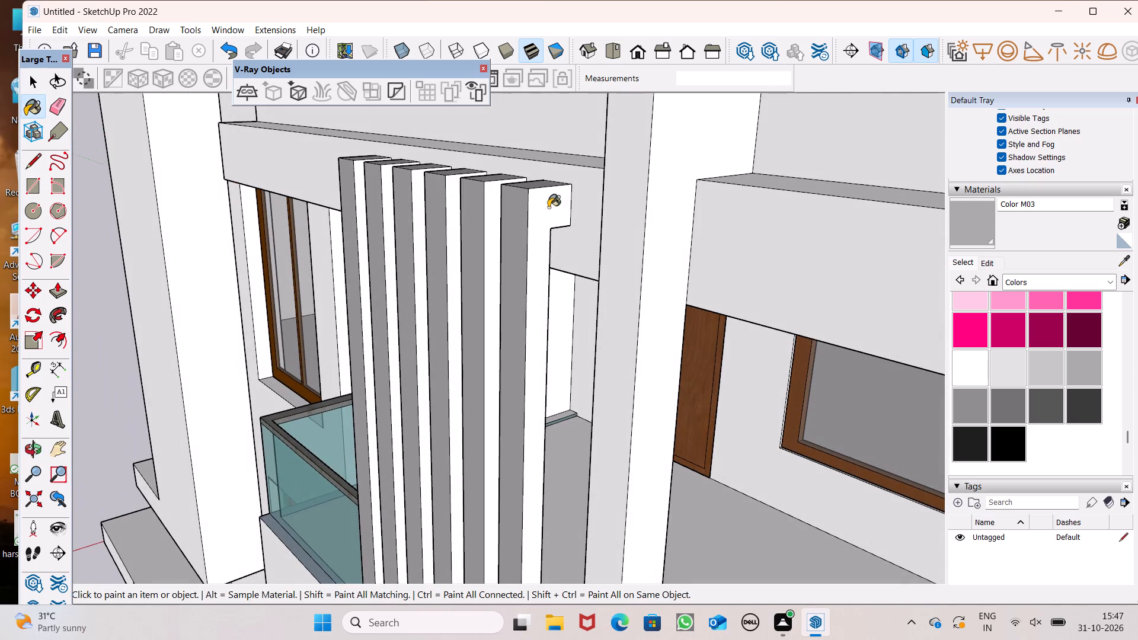
{"action": "left_click", "coordinate": [484, 200]}
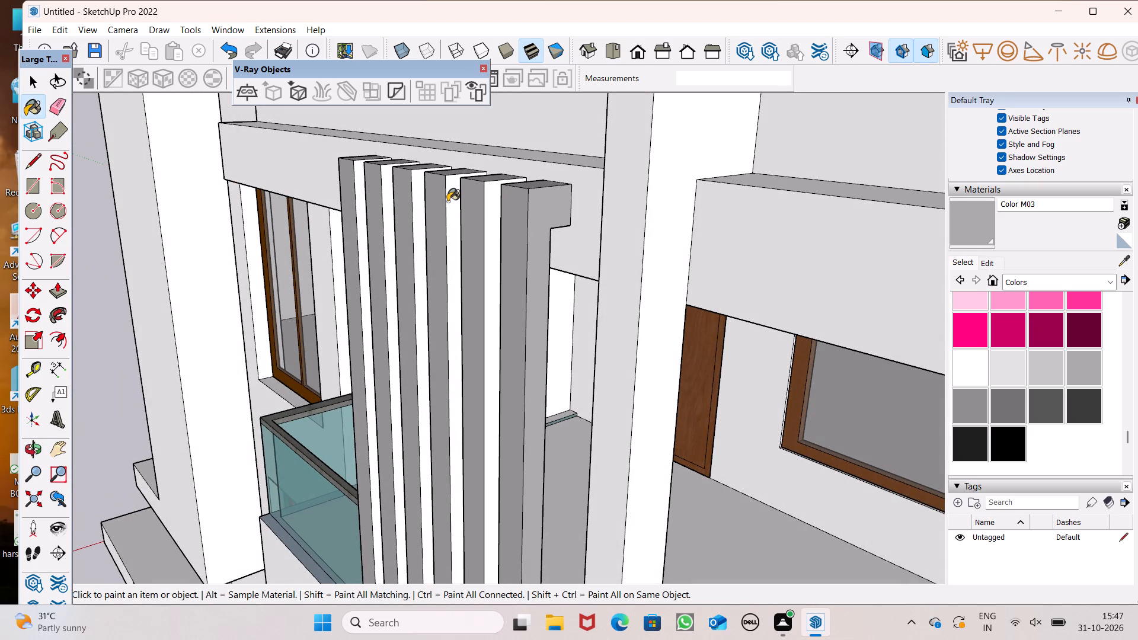
{"action": "left_click", "coordinate": [447, 201]}
{"action": "left_click", "coordinate": [410, 200]}
{"action": "left_click", "coordinate": [415, 194]}
{"action": "scroll", "coordinate": [397, 203], "scroll_direction": "up", "scroll_amount": 6}
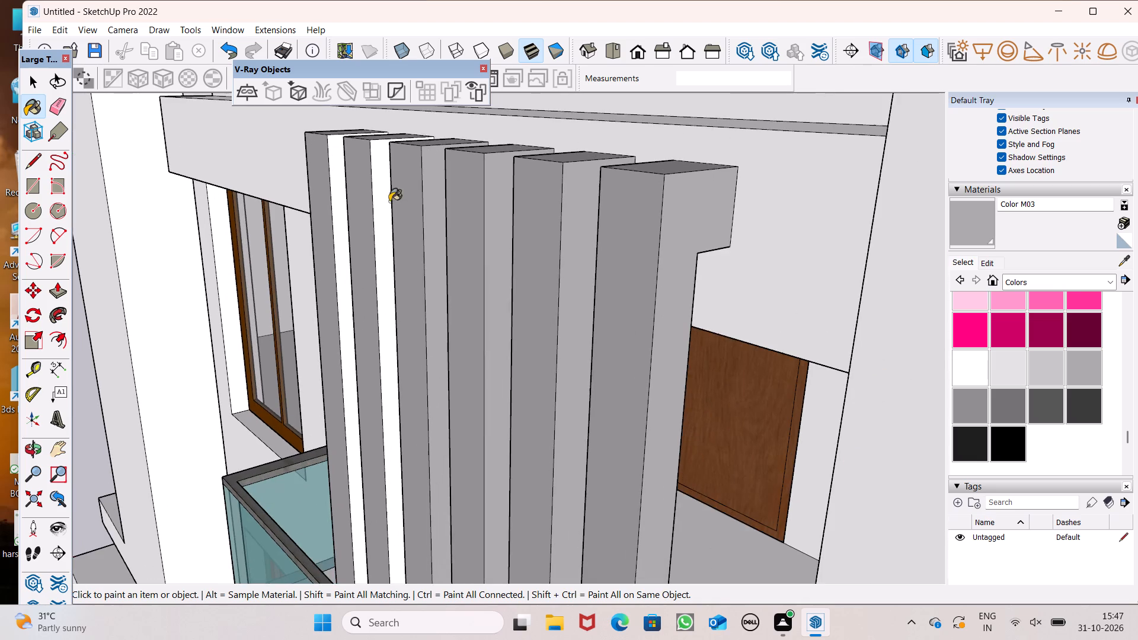
{"action": "left_click", "coordinate": [375, 199]}
{"action": "left_click", "coordinate": [331, 167]}
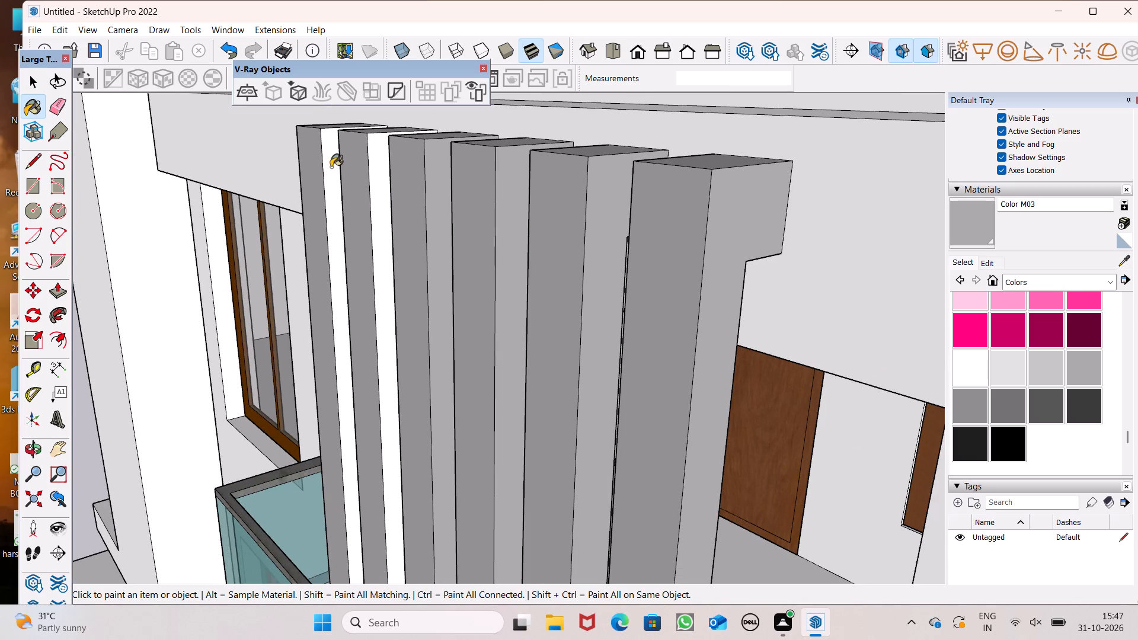
Paint the opposite side faces of the six upper-balcony fins, facing the stacked tower windows, with Color M03.
{"action": "scroll", "coordinate": [331, 164], "scroll_direction": "down", "scroll_amount": 5}
{"action": "middle_click_drag", "start_coordinate": [279, 224], "coordinate": [756, 219]}
{"action": "scroll", "coordinate": [536, 247], "scroll_direction": "down", "scroll_amount": 7}
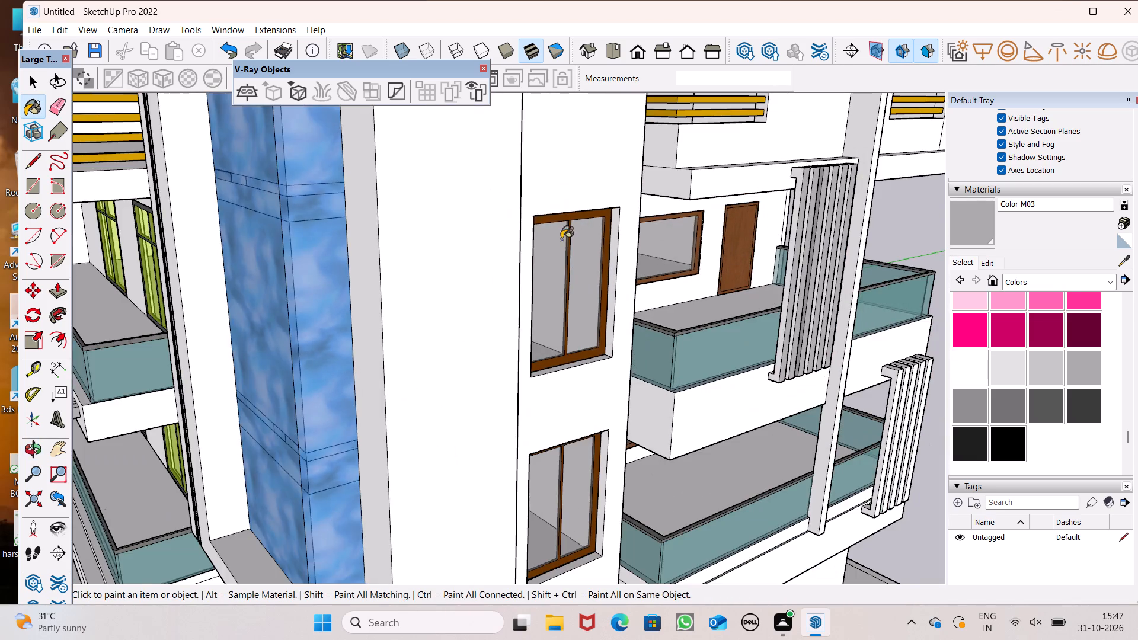
{"action": "scroll", "coordinate": [583, 238], "scroll_direction": "down", "scroll_amount": 5}
{"action": "middle_click_drag", "start_coordinate": [612, 283], "coordinate": [784, 294]}
{"action": "scroll", "coordinate": [725, 261], "scroll_direction": "up", "scroll_amount": 9}
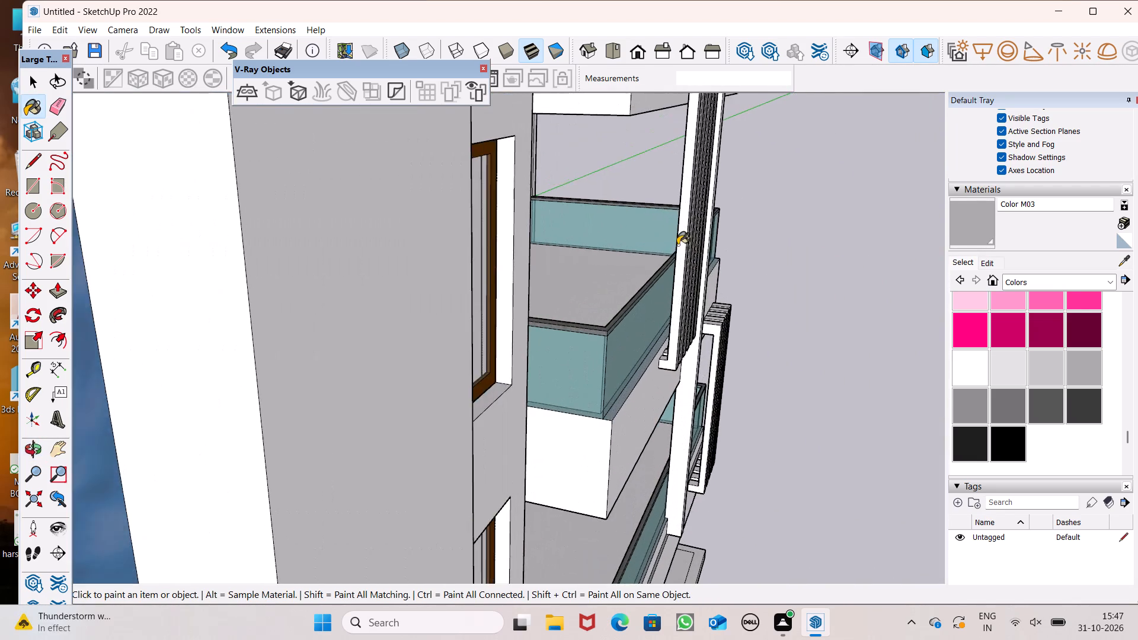
{"action": "scroll", "coordinate": [678, 248], "scroll_direction": "up", "scroll_amount": 16}
{"action": "left_click", "coordinate": [685, 256]}
{"action": "middle_click_drag", "start_coordinate": [720, 287], "coordinate": [677, 300]}
{"action": "scroll", "coordinate": [677, 300], "scroll_direction": "up", "scroll_amount": 3}
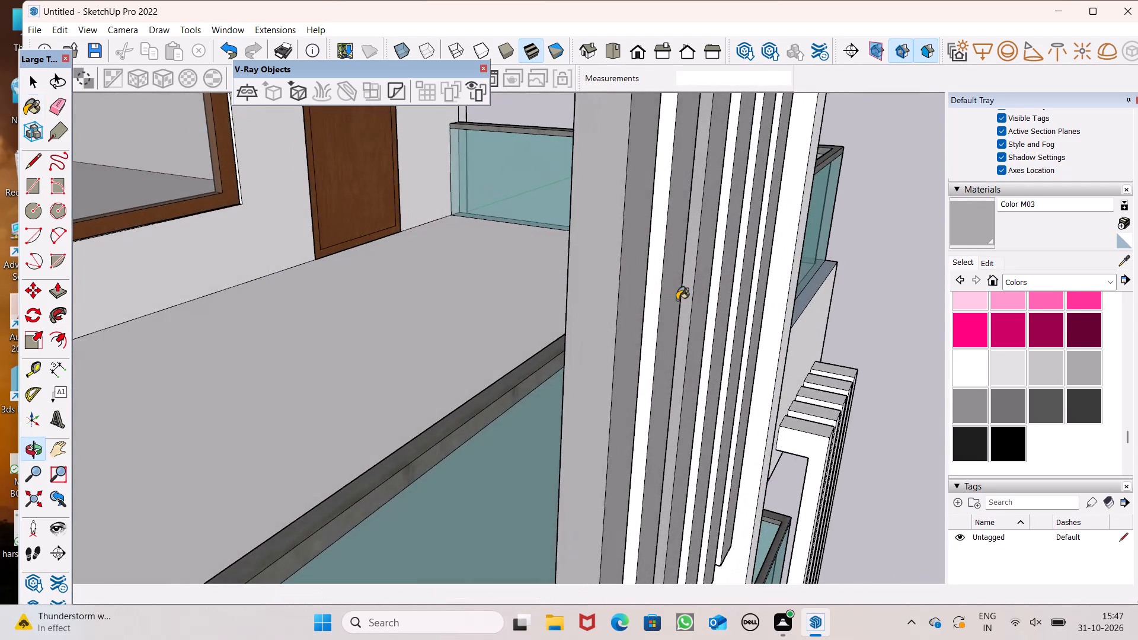
{"action": "scroll", "coordinate": [677, 300], "scroll_direction": "up", "scroll_amount": 3}
{"action": "left_click", "coordinate": [633, 289]}
{"action": "scroll", "coordinate": [762, 300], "scroll_direction": "up", "scroll_amount": 7}
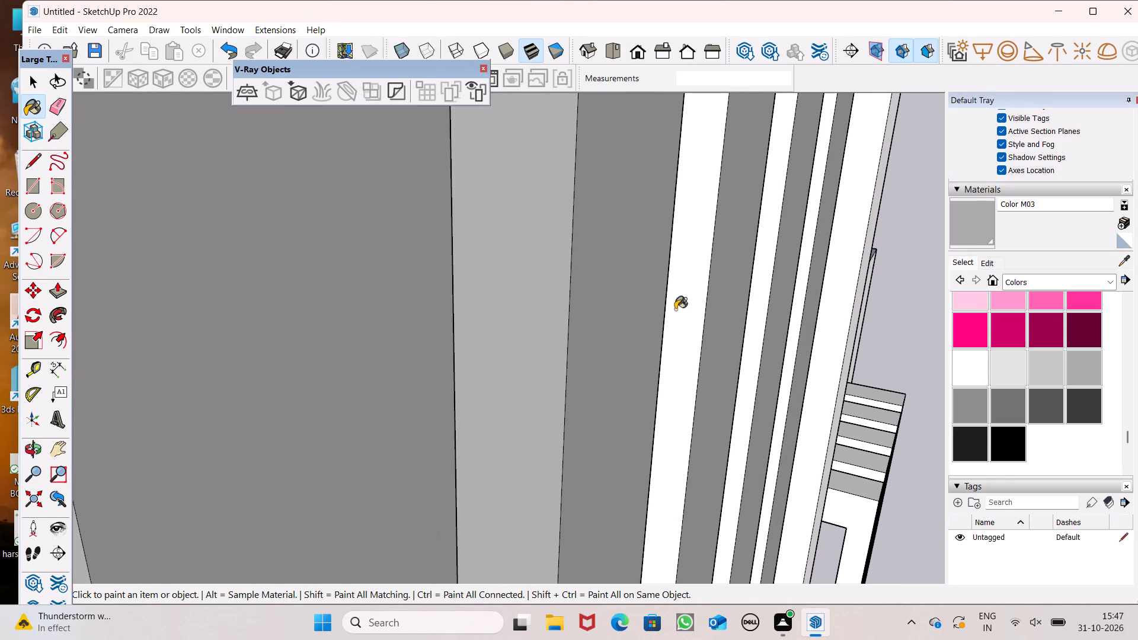
{"action": "left_click", "coordinate": [658, 314]}
{"action": "left_click", "coordinate": [691, 313]}
{"action": "left_click", "coordinate": [530, 315]}
{"action": "scroll", "coordinate": [539, 303], "scroll_direction": "down", "scroll_amount": 8}
{"action": "scroll", "coordinate": [700, 306], "scroll_direction": "up", "scroll_amount": 5}
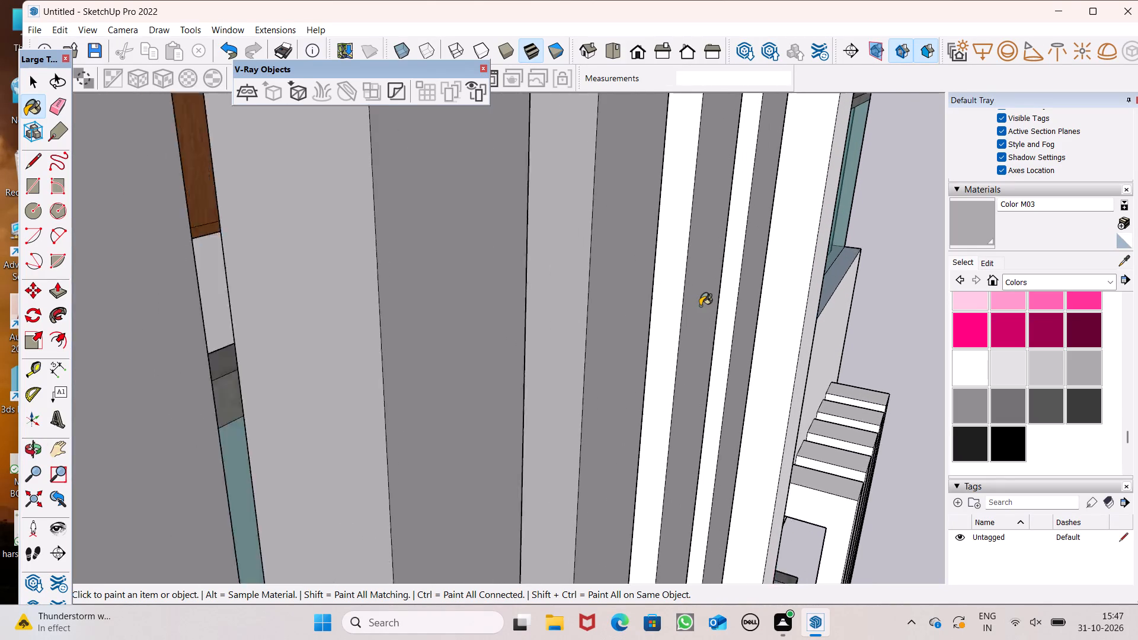
{"action": "scroll", "coordinate": [700, 306], "scroll_direction": "up", "scroll_amount": 1}
{"action": "left_click", "coordinate": [655, 317]}
{"action": "scroll", "coordinate": [652, 318], "scroll_direction": "down", "scroll_amount": 6}
{"action": "scroll", "coordinate": [707, 315], "scroll_direction": "up", "scroll_amount": 5}
{"action": "left_click", "coordinate": [703, 315]}
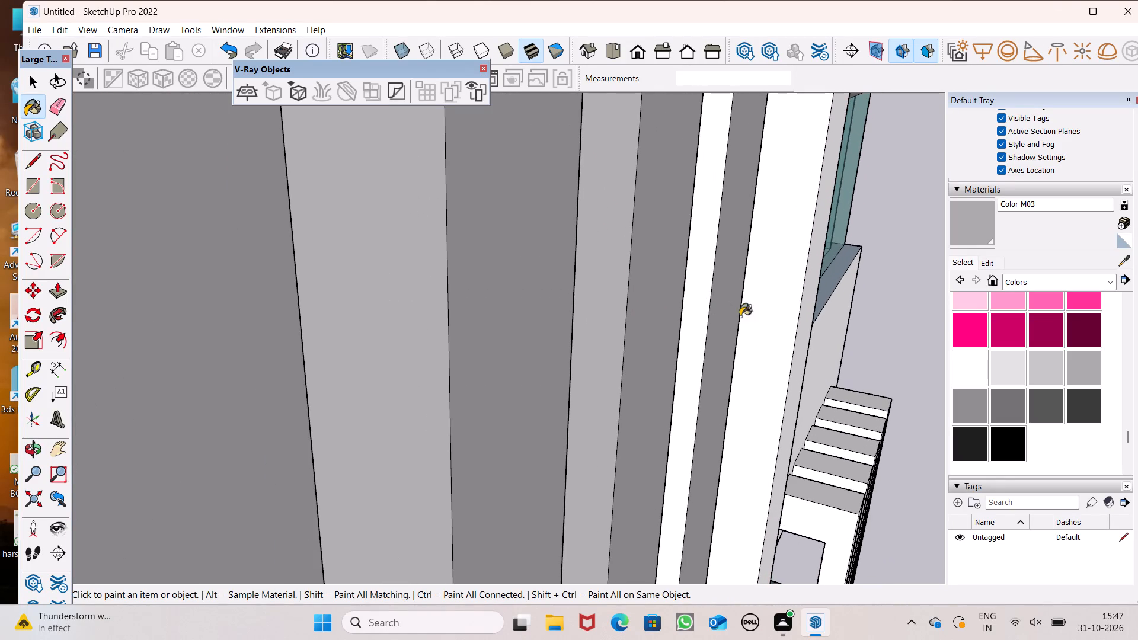
{"action": "left_click", "coordinate": [771, 312]}
{"action": "scroll", "coordinate": [727, 270], "scroll_direction": "down", "scroll_amount": 5}
{"action": "middle_click_drag", "start_coordinate": [739, 309], "coordinate": [597, 313]}
{"action": "scroll", "coordinate": [598, 313], "scroll_direction": "up", "scroll_amount": 1}
{"action": "left_click", "coordinate": [702, 324]}
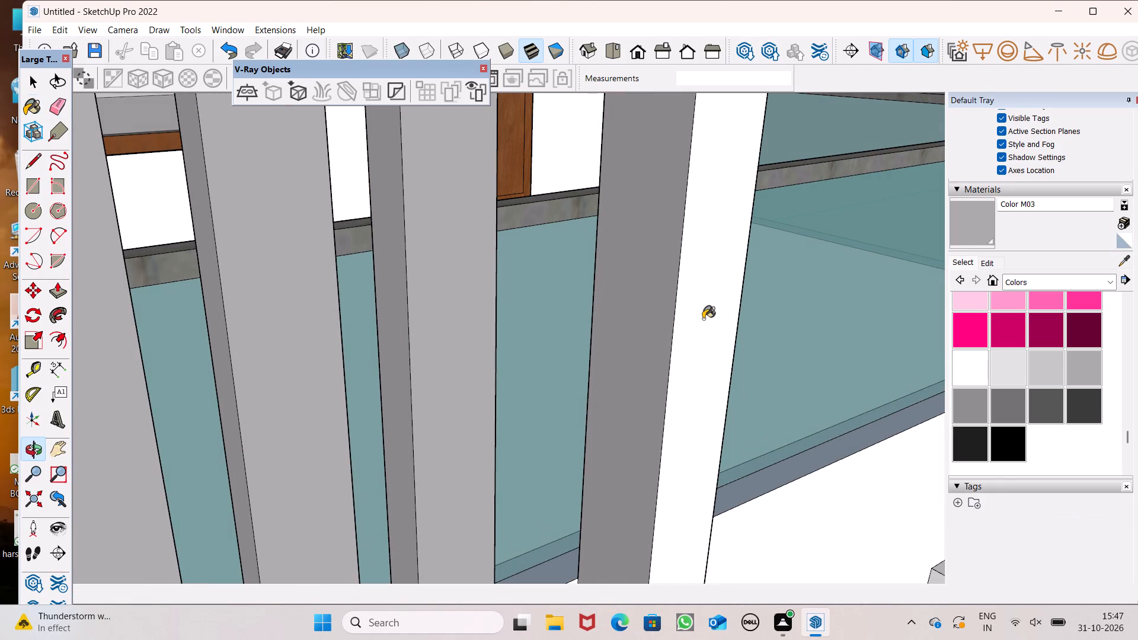
Paint the bottom end faces of the six upper-balcony fins on the side facade with Color M03.
{"action": "scroll", "coordinate": [640, 236], "scroll_direction": "down", "scroll_amount": 15}
{"action": "middle_click_drag", "start_coordinate": [546, 289], "coordinate": [861, 283]}
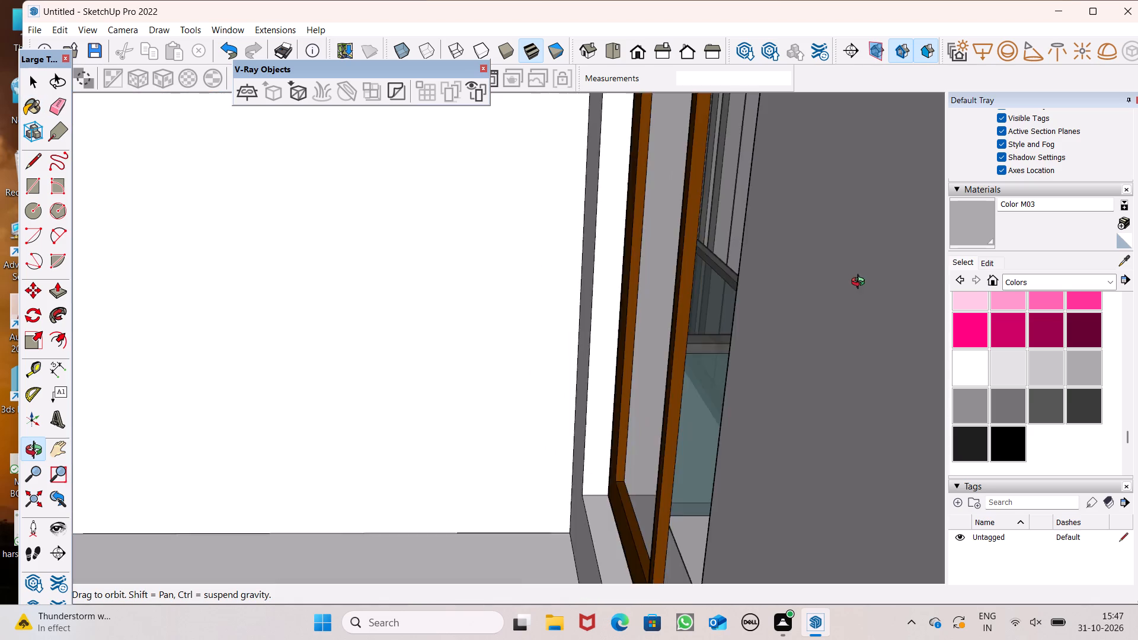
{"action": "middle_click_drag", "start_coordinate": [861, 283], "coordinate": [218, 239]}
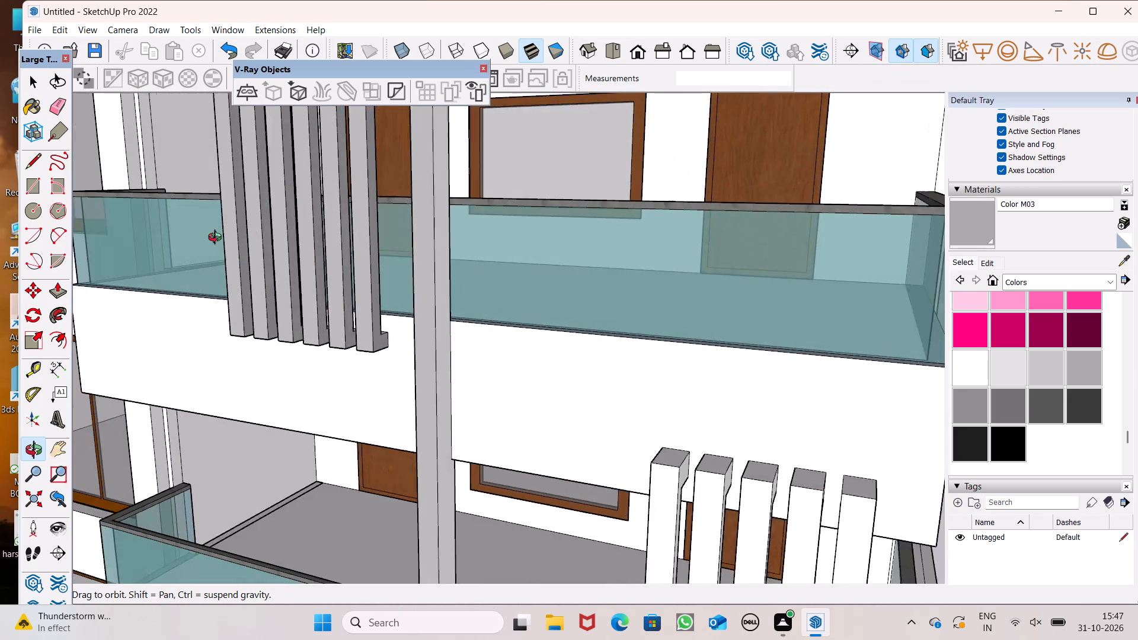
{"action": "middle_click_drag", "start_coordinate": [218, 239], "coordinate": [280, 2]}
{"action": "scroll", "coordinate": [270, 232], "scroll_direction": "up", "scroll_amount": 7}
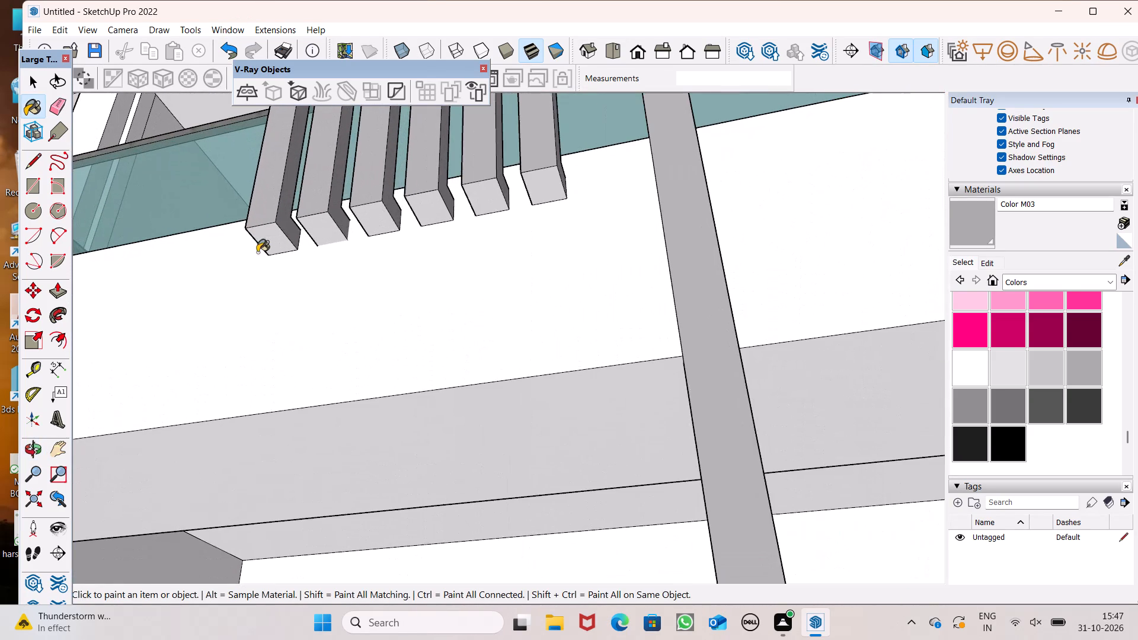
{"action": "left_click", "coordinate": [266, 247]}
{"action": "left_click", "coordinate": [322, 232]}
{"action": "left_click", "coordinate": [385, 215]}
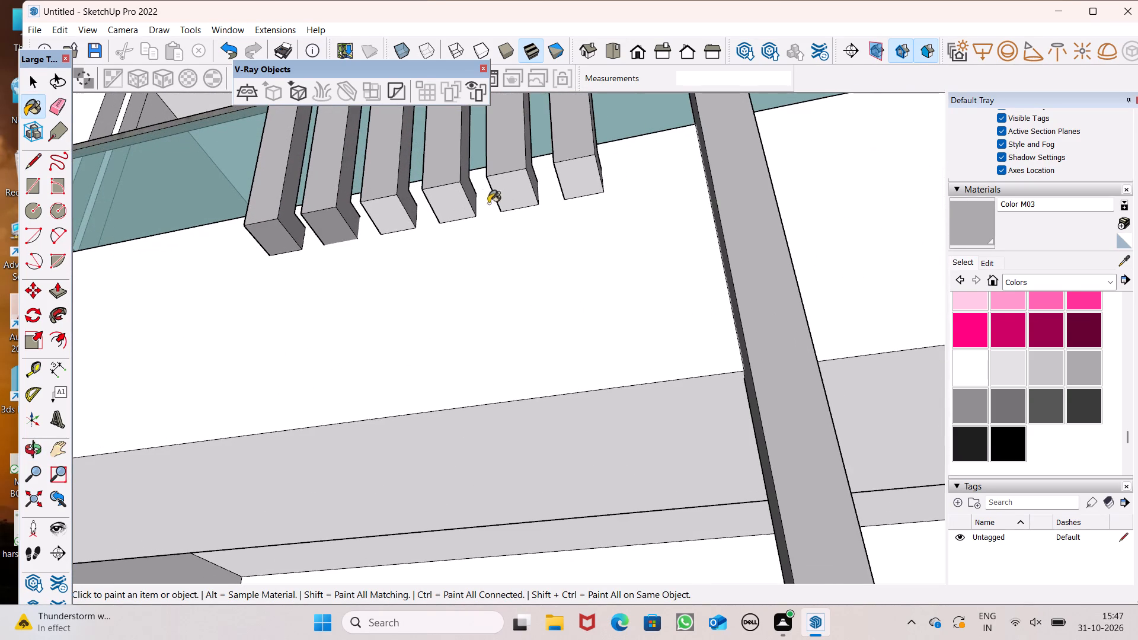
{"action": "left_click_drag", "start_coordinate": [444, 204], "coordinate": [450, 204]}
{"action": "left_click", "coordinate": [529, 174]}
{"action": "left_click", "coordinate": [521, 177]}
{"action": "left_click", "coordinate": [567, 177]}
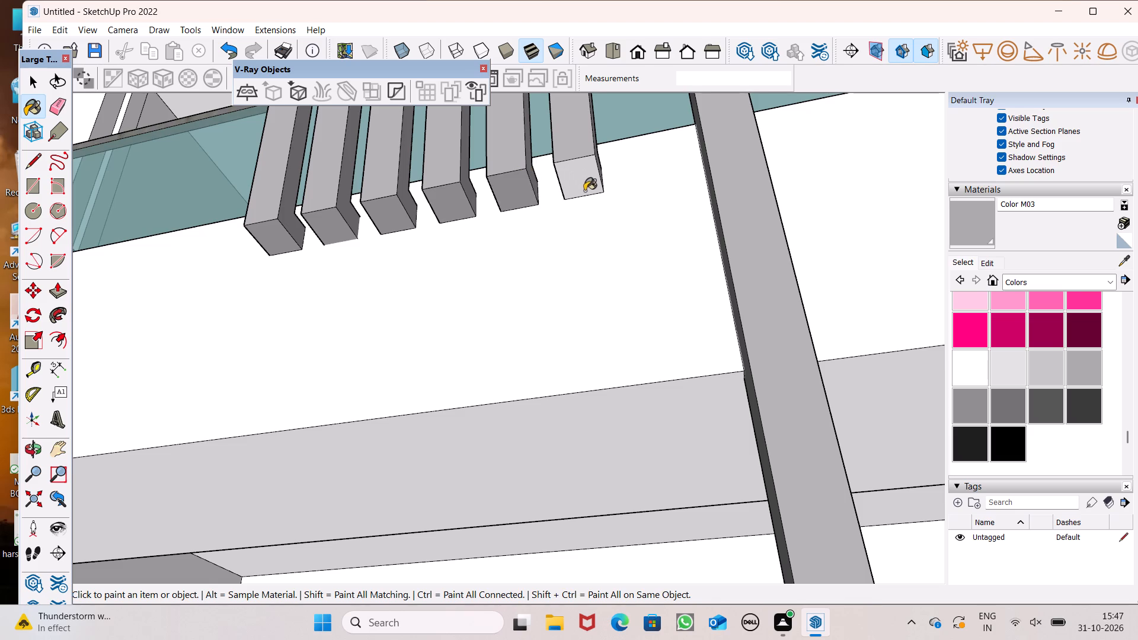
Paint the small inner faces at the lower ends of the six upper-balcony fins, on the glass-railing side, with Color M03.
{"action": "middle_click_drag", "start_coordinate": [584, 191], "coordinate": [1104, 527]}
{"action": "scroll", "coordinate": [498, 418], "scroll_direction": "up", "scroll_amount": 1}
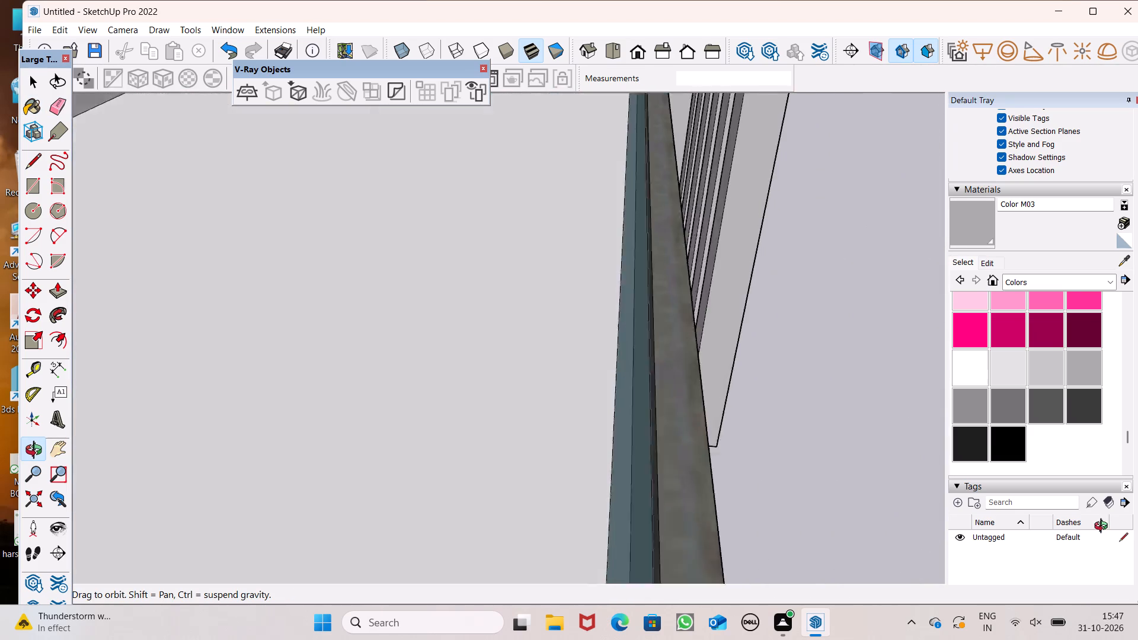
{"action": "middle_click_drag", "start_coordinate": [1104, 527], "coordinate": [1080, 501]}
{"action": "scroll", "coordinate": [687, 280], "scroll_direction": "up", "scroll_amount": 8}
{"action": "left_click_drag", "start_coordinate": [658, 323], "coordinate": [655, 341]}
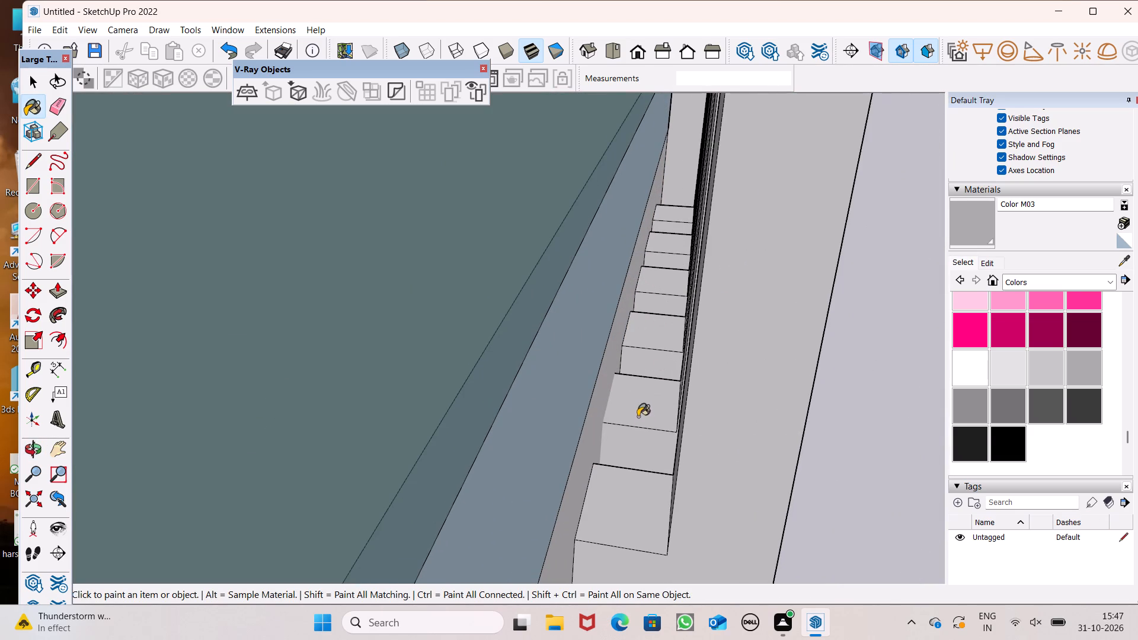
{"action": "left_click_drag", "start_coordinate": [638, 417], "coordinate": [638, 443]}
{"action": "left_click", "coordinate": [637, 506]}
{"action": "left_click_drag", "start_coordinate": [638, 409], "coordinate": [647, 368]}
{"action": "left_click", "coordinate": [641, 409]}
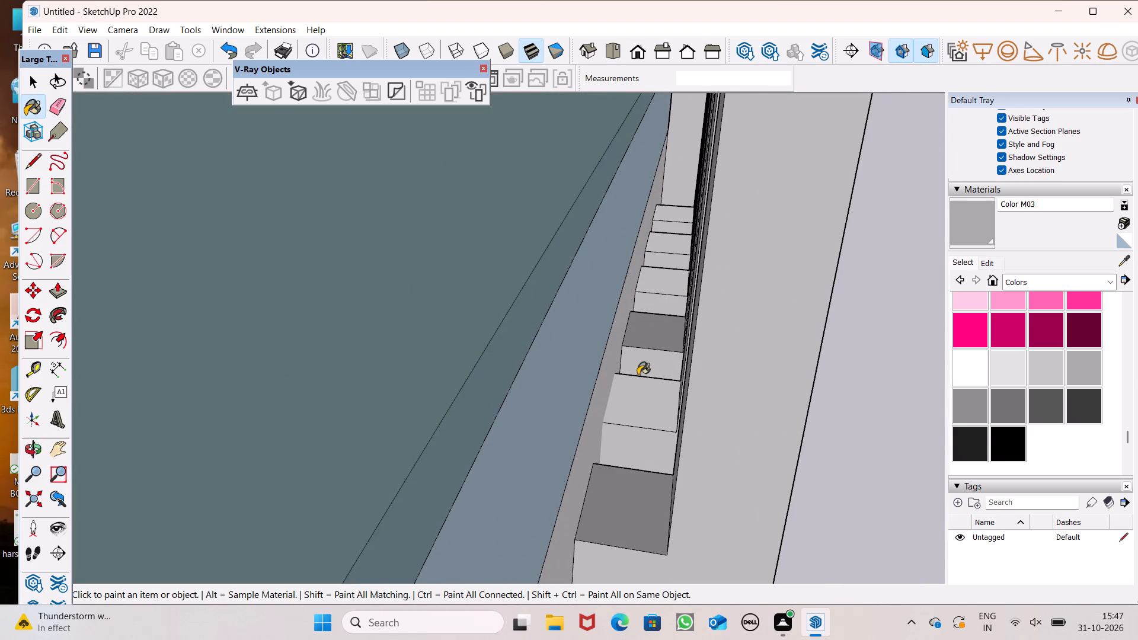
{"action": "scroll", "coordinate": [637, 358], "scroll_direction": "up", "scroll_amount": 8}
{"action": "left_click", "coordinate": [682, 226]}
{"action": "left_click", "coordinate": [669, 174]}
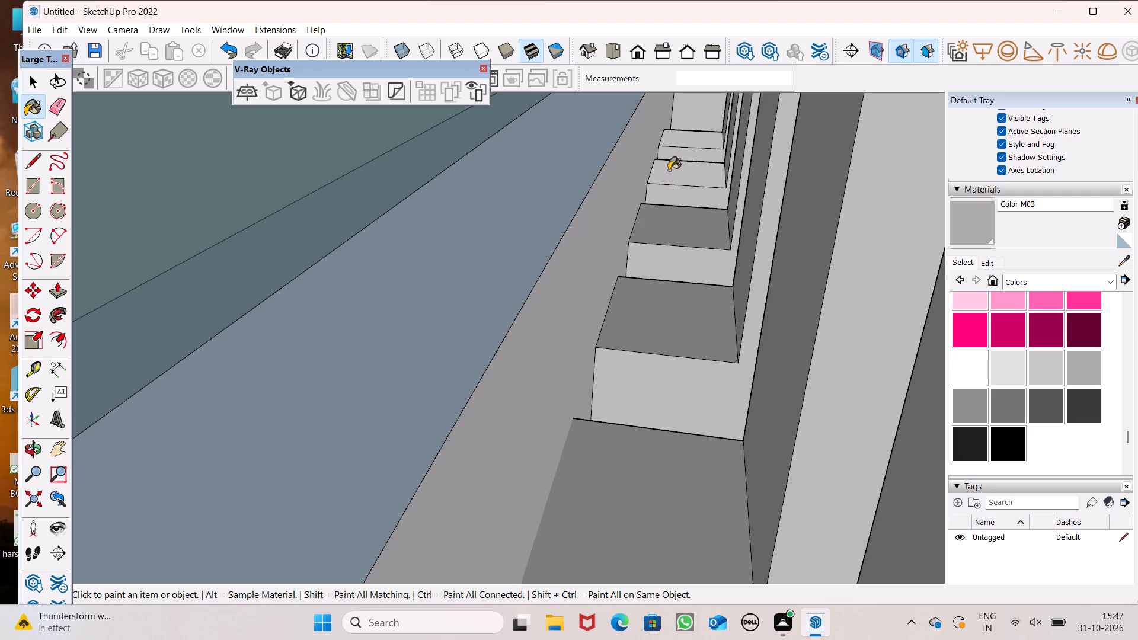
{"action": "left_click", "coordinate": [677, 139]}
{"action": "left_click", "coordinate": [681, 153]}
{"action": "left_click", "coordinate": [692, 188]}
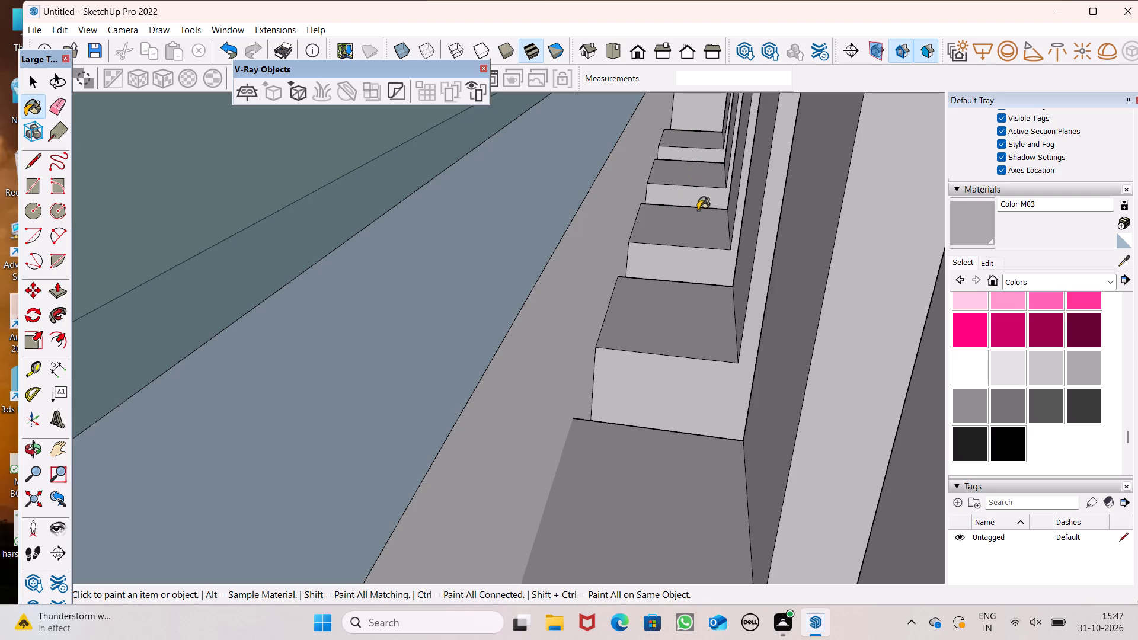
{"action": "left_click", "coordinate": [677, 261]}
{"action": "left_click_drag", "start_coordinate": [694, 392], "coordinate": [695, 399]}
Paint the inner reveal faces of the dark frame around the front facade, below its top band and along its vertical band, with Color M07.
{"action": "middle_click_drag", "start_coordinate": [746, 407], "coordinate": [815, 427]}
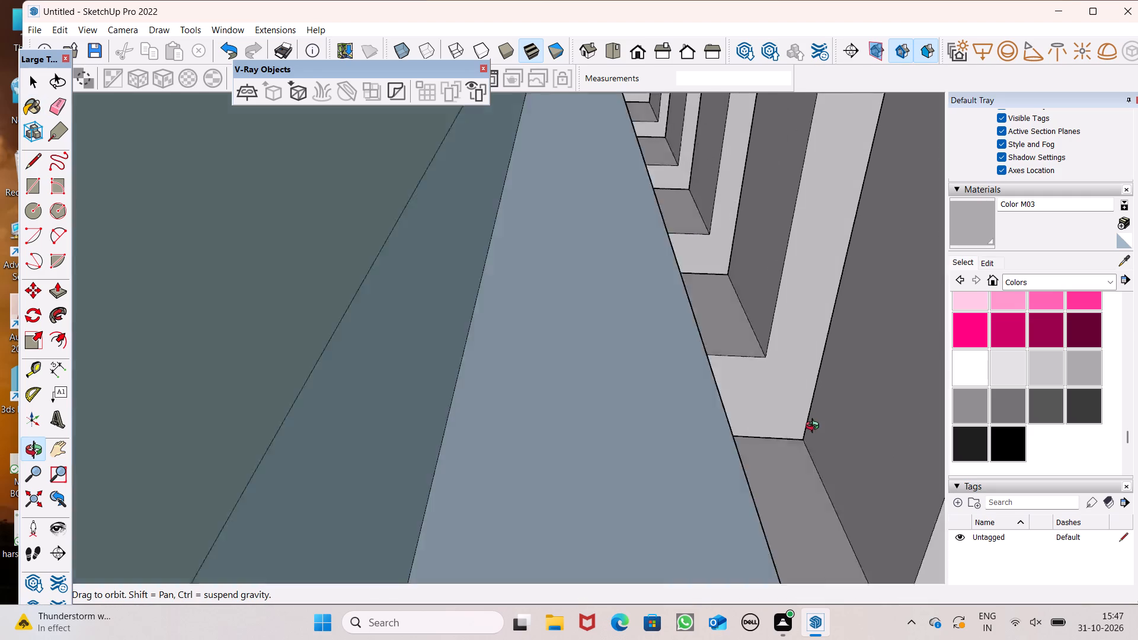
{"action": "middle_click_drag", "start_coordinate": [815, 427], "coordinate": [426, 303]}
{"action": "scroll", "coordinate": [569, 284], "scroll_direction": "down", "scroll_amount": 8}
{"action": "scroll", "coordinate": [515, 393], "scroll_direction": "down", "scroll_amount": 8}
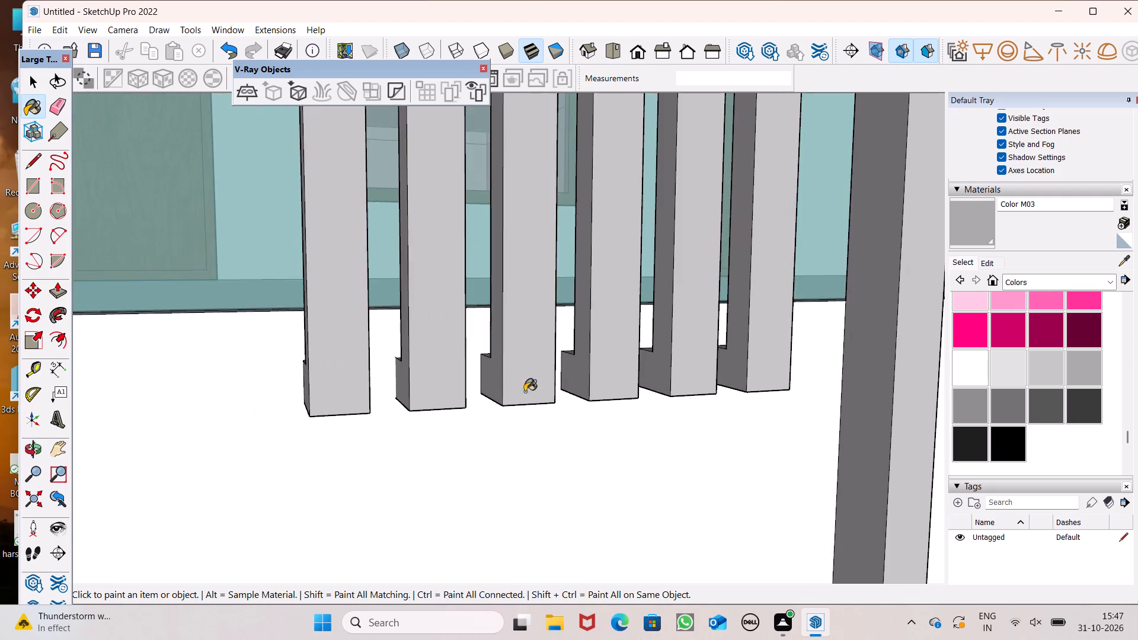
{"action": "scroll", "coordinate": [525, 392], "scroll_direction": "down", "scroll_amount": 17}
{"action": "middle_click_drag", "start_coordinate": [545, 461], "coordinate": [650, 639]}
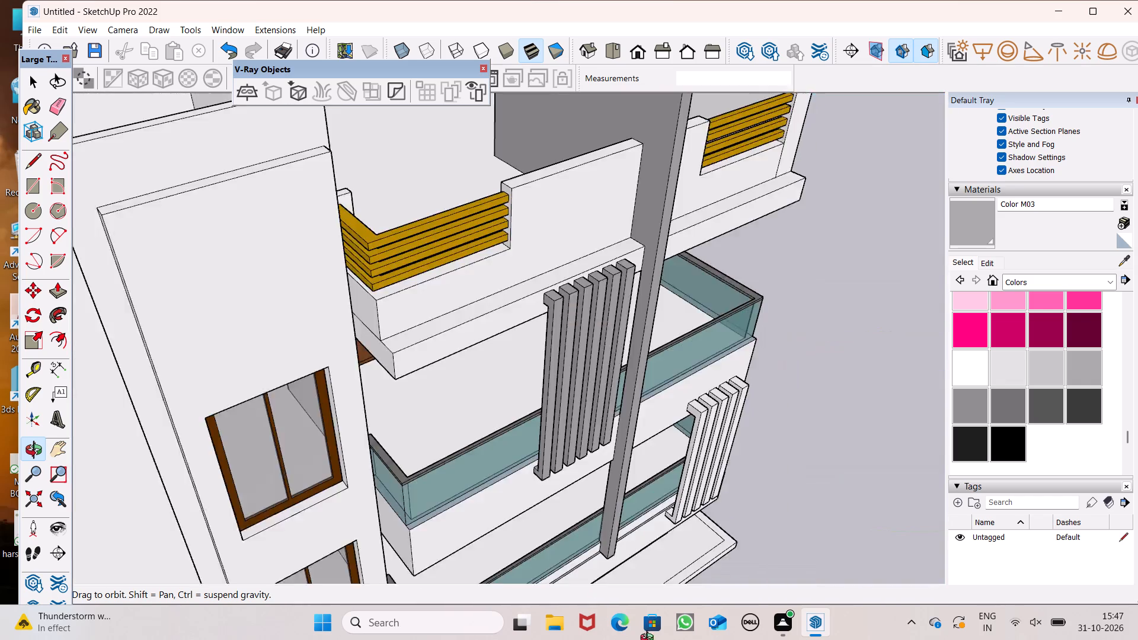
{"action": "middle_click_drag", "start_coordinate": [650, 639], "coordinate": [322, 456]}
{"action": "scroll", "coordinate": [475, 313], "scroll_direction": "down", "scroll_amount": 5}
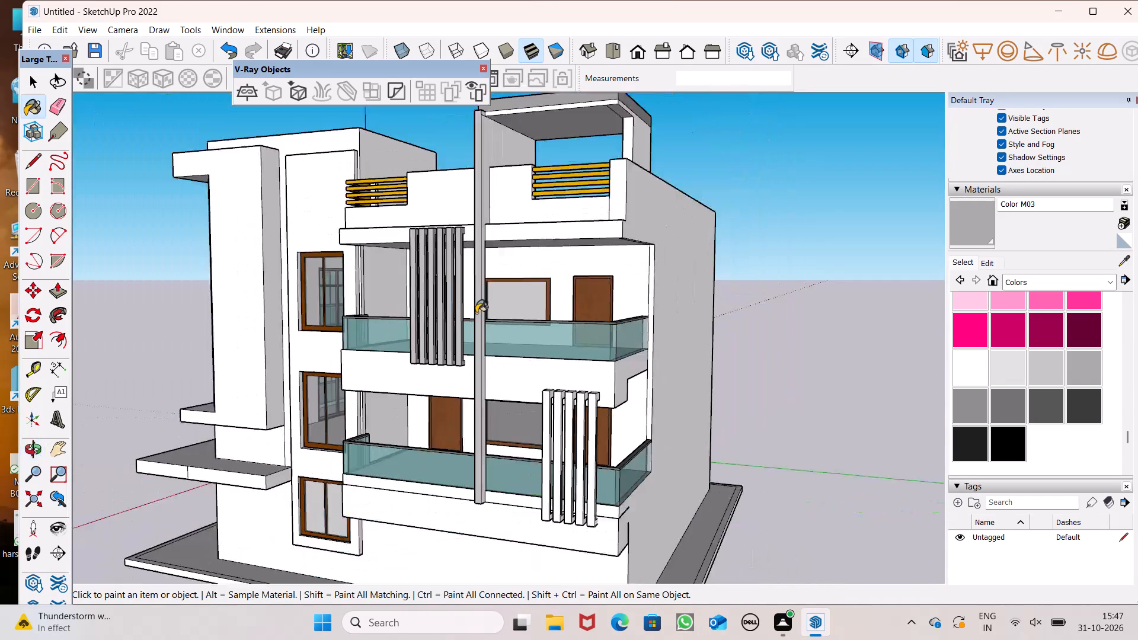
{"action": "scroll", "coordinate": [476, 313], "scroll_direction": "down", "scroll_amount": 7}
{"action": "middle_click_drag", "start_coordinate": [443, 338], "coordinate": [623, 388]}
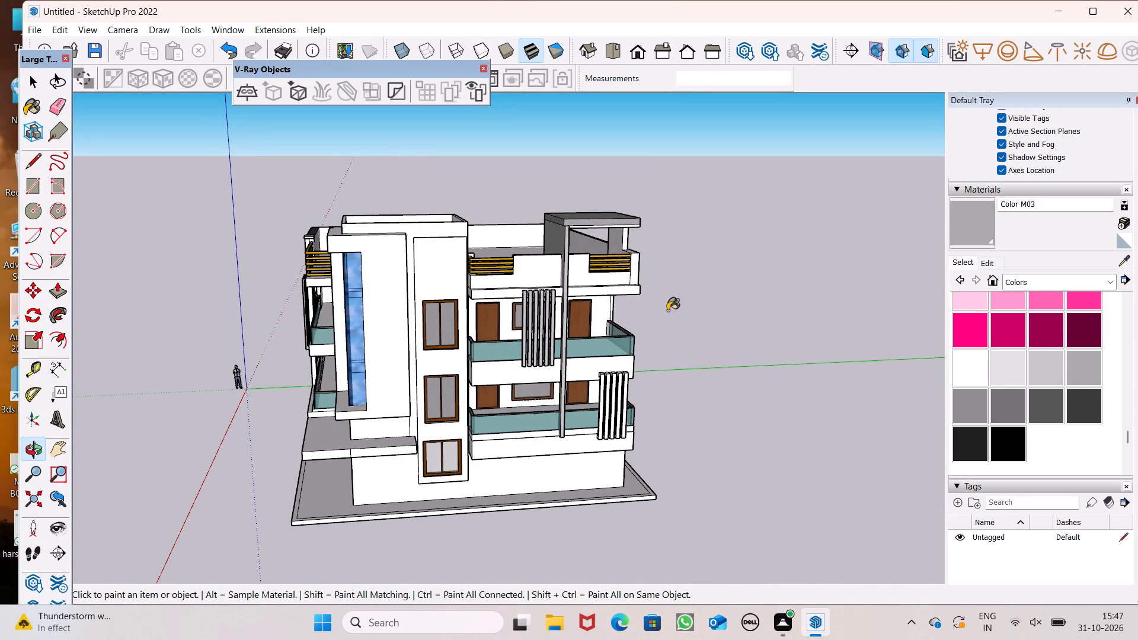
{"action": "key", "text": "space"}
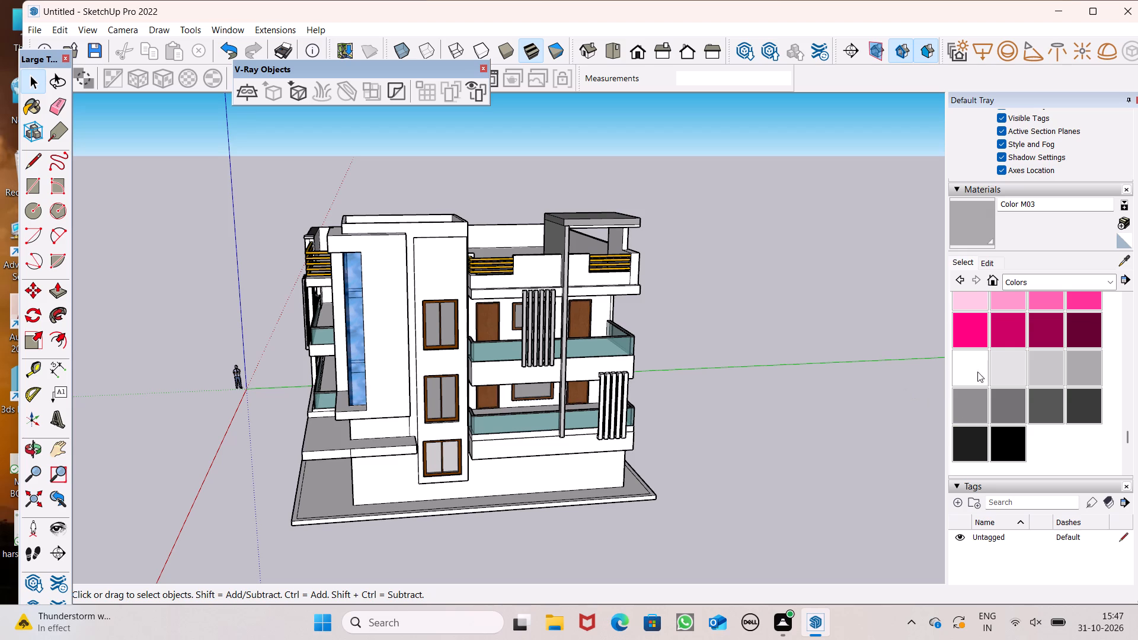
{"action": "left_click", "coordinate": [1078, 411]}
{"action": "scroll", "coordinate": [193, 359], "scroll_direction": "up", "scroll_amount": 1}
{"action": "middle_click_drag", "start_coordinate": [200, 363], "coordinate": [659, 375]}
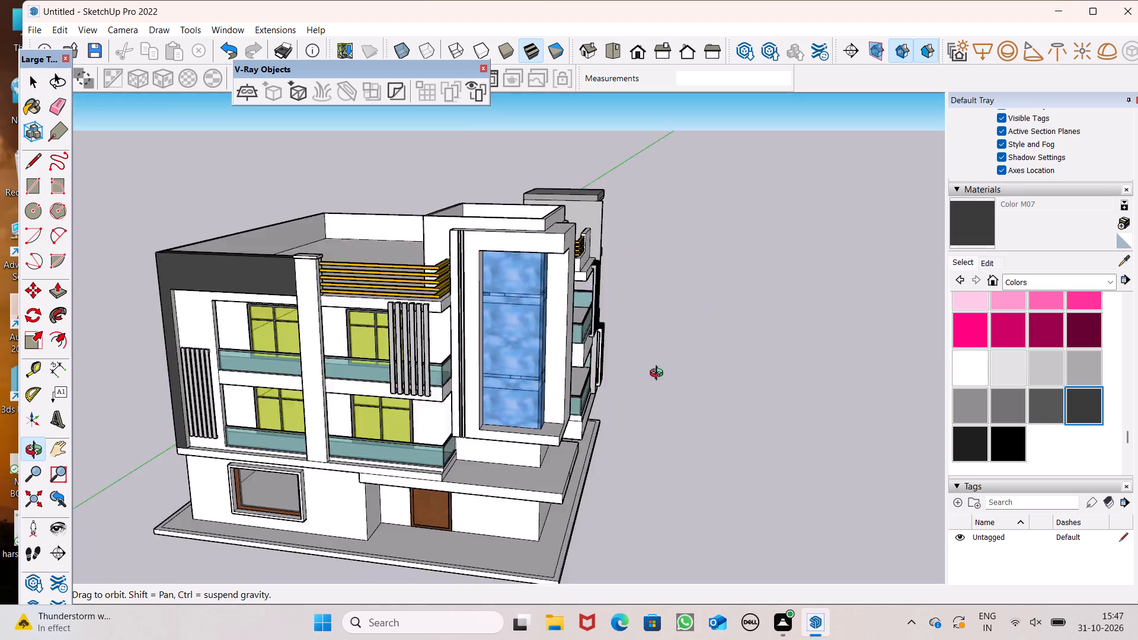
{"action": "middle_click_drag", "start_coordinate": [659, 375], "coordinate": [882, 367]}
{"action": "scroll", "coordinate": [455, 340], "scroll_direction": "up", "scroll_amount": 1}
{"action": "middle_click_drag", "start_coordinate": [455, 340], "coordinate": [243, 46]}
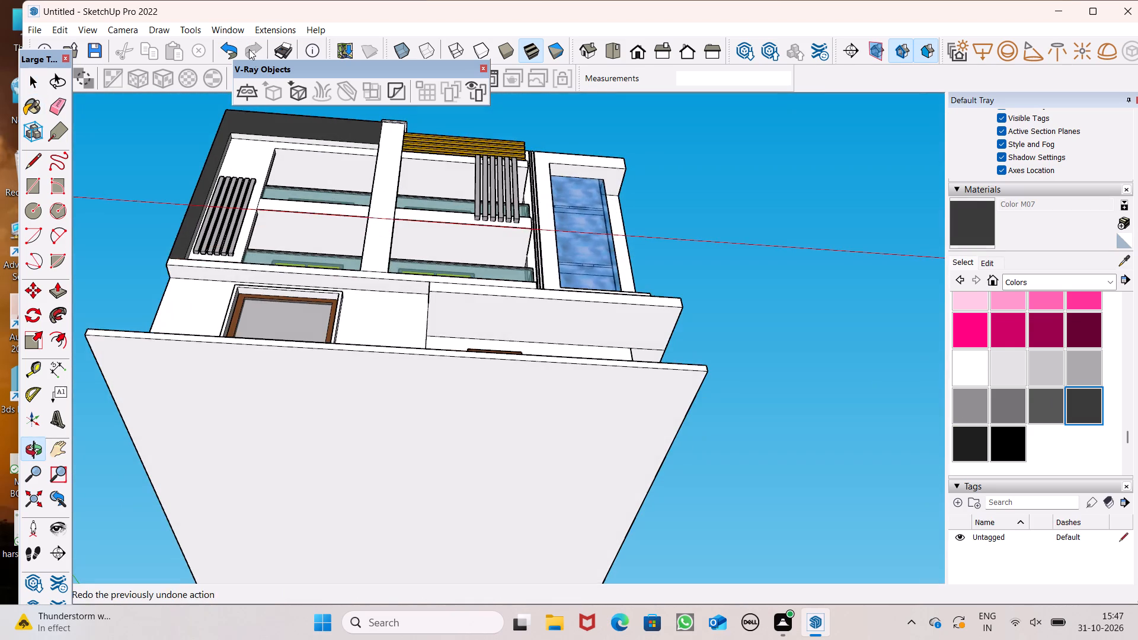
{"action": "scroll", "coordinate": [258, 95], "scroll_direction": "up", "scroll_amount": 8}
{"action": "scroll", "coordinate": [243, 143], "scroll_direction": "up", "scroll_amount": 7}
{"action": "left_click", "coordinate": [236, 132]}
{"action": "left_click", "coordinate": [176, 153]}
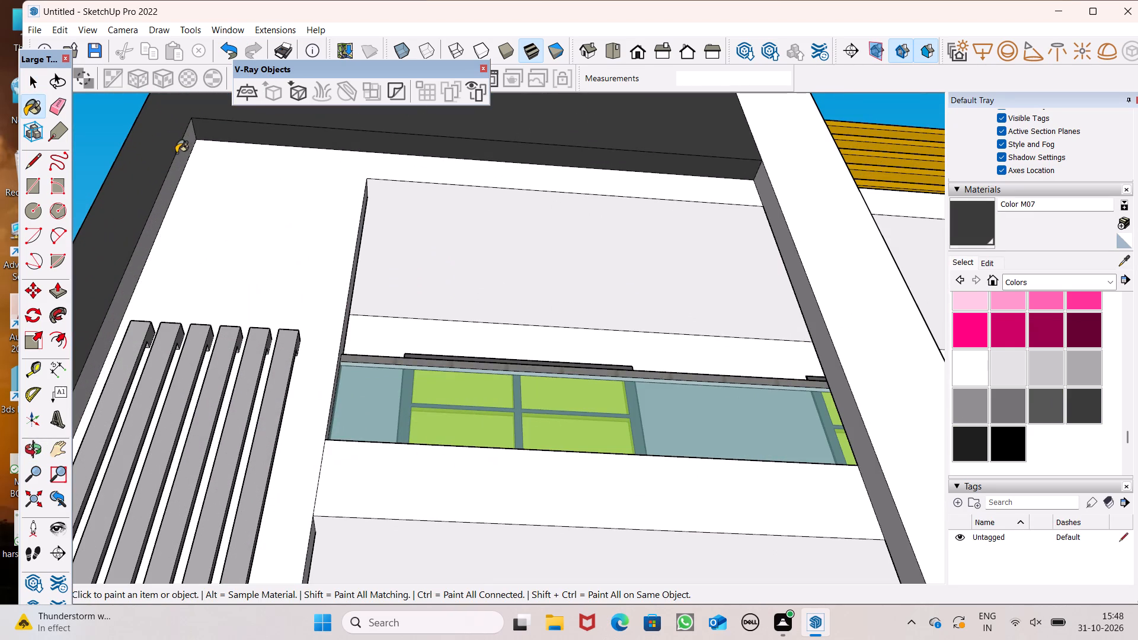
{"action": "left_click", "coordinate": [182, 152]}
Paint the front, top and underside faces of the horizontal band below the front facade's lower balconies with Color M07.
{"action": "scroll", "coordinate": [296, 140], "scroll_direction": "down", "scroll_amount": 6}
{"action": "scroll", "coordinate": [392, 138], "scroll_direction": "down", "scroll_amount": 3}
{"action": "middle_click_drag", "start_coordinate": [392, 211], "coordinate": [383, 395]}
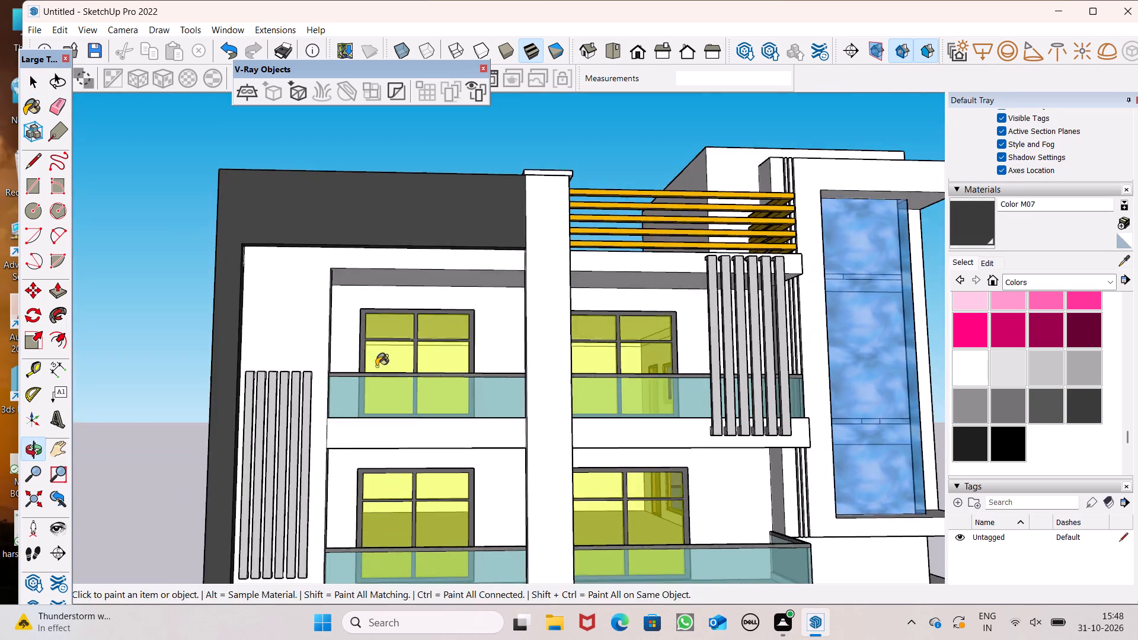
{"action": "scroll", "coordinate": [373, 296], "scroll_direction": "down", "scroll_amount": 4}
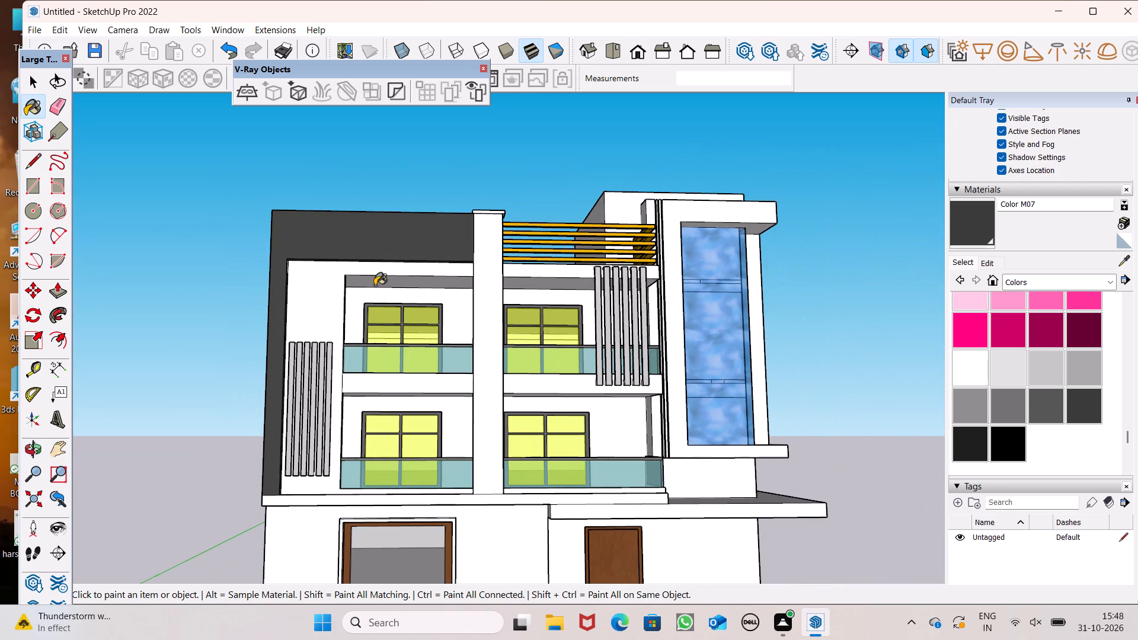
{"action": "scroll", "coordinate": [283, 504], "scroll_direction": "up", "scroll_amount": 6}
{"action": "left_click", "coordinate": [271, 473]}
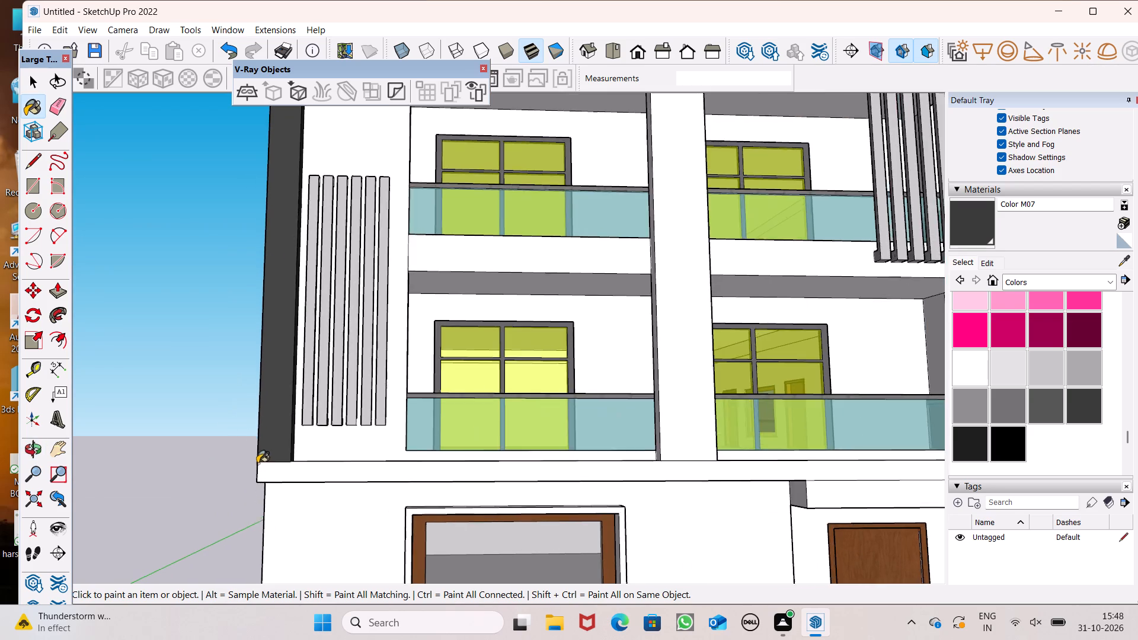
{"action": "scroll", "coordinate": [256, 461], "scroll_direction": "down", "scroll_amount": 5}
{"action": "middle_click_drag", "start_coordinate": [344, 496], "coordinate": [364, 593]}
{"action": "scroll", "coordinate": [381, 574], "scroll_direction": "up", "scroll_amount": 7}
{"action": "left_click", "coordinate": [359, 514]}
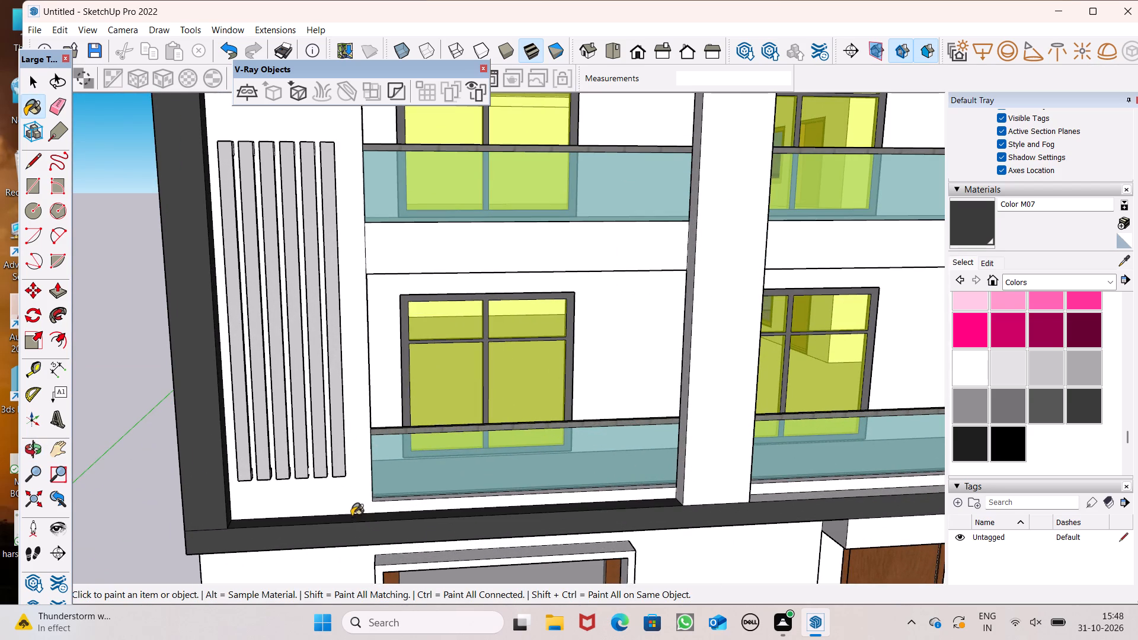
{"action": "scroll", "coordinate": [376, 436], "scroll_direction": "down", "scroll_amount": 4}
{"action": "middle_click_drag", "start_coordinate": [382, 482], "coordinate": [351, 267]}
{"action": "scroll", "coordinate": [351, 267], "scroll_direction": "up", "scroll_amount": 1}
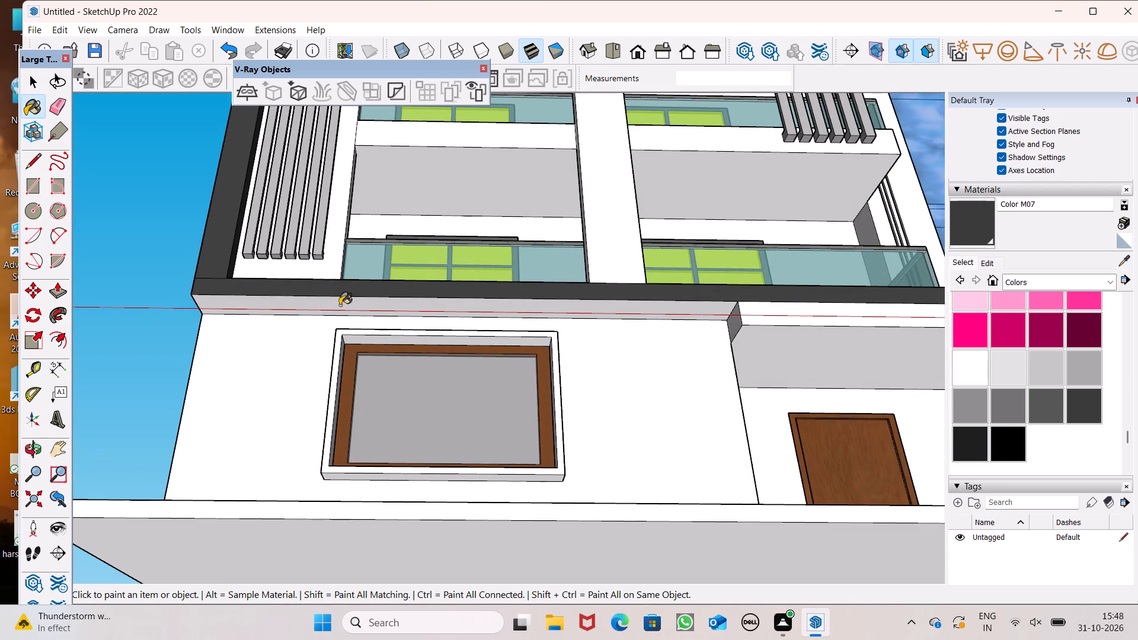
{"action": "left_click", "coordinate": [340, 305]}
Paint the front fascia, front underside and inner end face of the entrance canopy with Color M07.
{"action": "left_click", "coordinate": [763, 313]}
{"action": "left_click", "coordinate": [765, 334]}
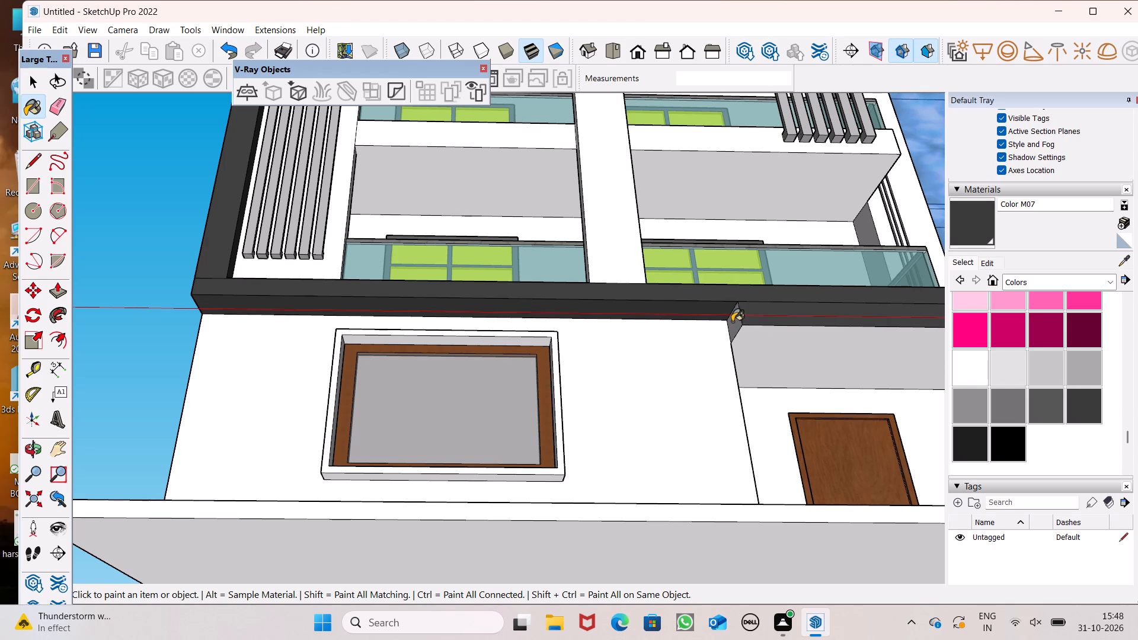
{"action": "left_click", "coordinate": [732, 322]}
Paint the end face of the horizontal band below the lower front balcony's corner with Color M07.
{"action": "scroll", "coordinate": [606, 271], "scroll_direction": "down", "scroll_amount": 7}
{"action": "middle_click_drag", "start_coordinate": [621, 338], "coordinate": [648, 457]}
{"action": "scroll", "coordinate": [385, 300], "scroll_direction": "down", "scroll_amount": 4}
{"action": "middle_click_drag", "start_coordinate": [657, 359], "coordinate": [530, 391]}
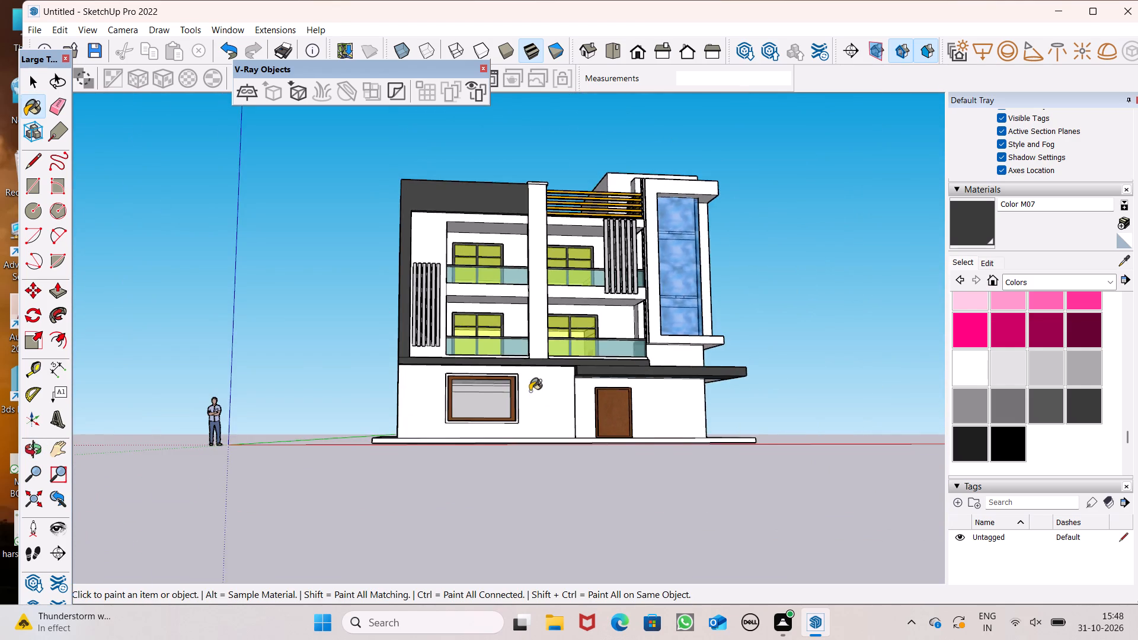
{"action": "middle_click_drag", "start_coordinate": [530, 391], "coordinate": [400, 460]}
{"action": "scroll", "coordinate": [486, 420], "scroll_direction": "up", "scroll_amount": 14}
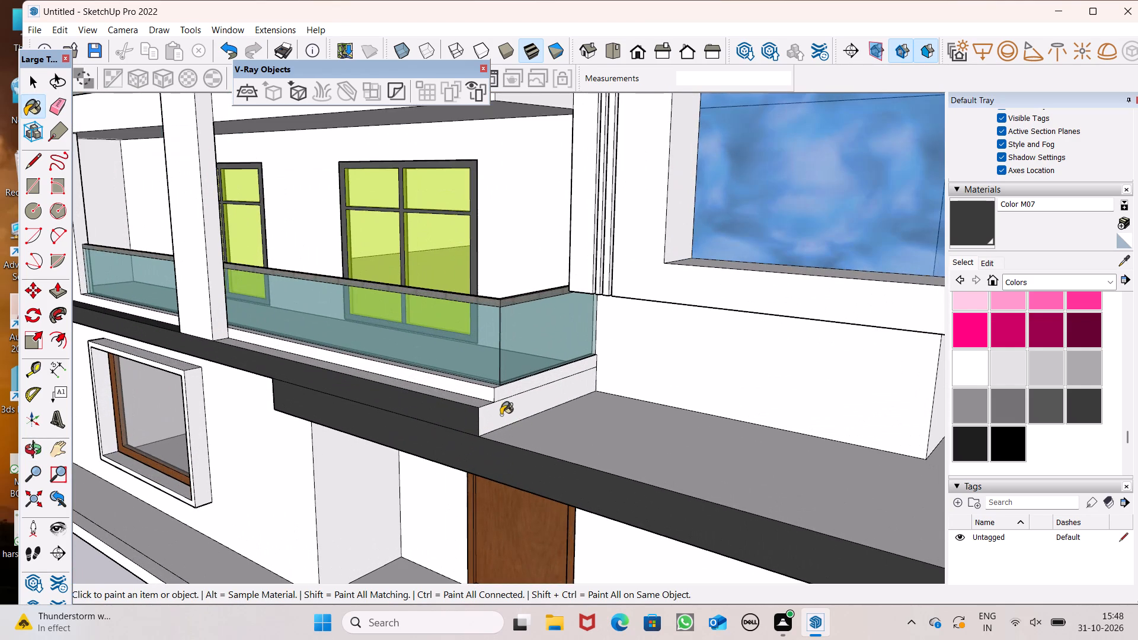
{"action": "left_click", "coordinate": [501, 415]}
Paint the floor of the lower front balcony behind the glass railing with Color M07.
{"action": "scroll", "coordinate": [436, 270], "scroll_direction": "down", "scroll_amount": 8}
{"action": "middle_click_drag", "start_coordinate": [473, 325], "coordinate": [516, 284]}
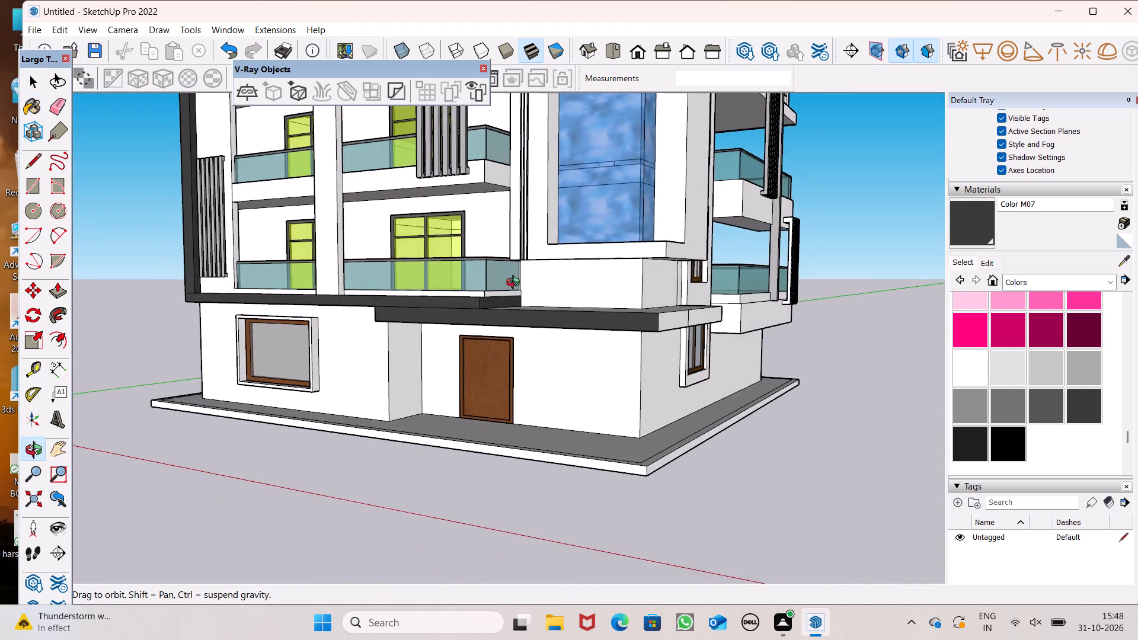
{"action": "middle_click_drag", "start_coordinate": [516, 284], "coordinate": [581, 445]}
{"action": "scroll", "coordinate": [497, 318], "scroll_direction": "up", "scroll_amount": 5}
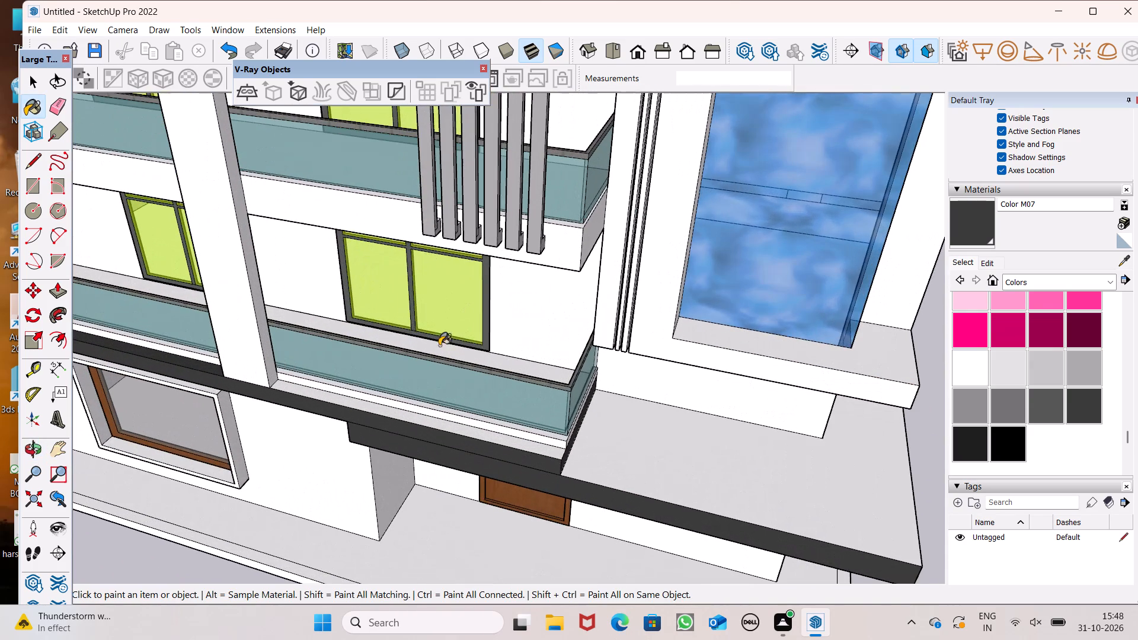
{"action": "left_click", "coordinate": [440, 351]}
Paint both segments of the entrance canopy's side fascia and its top face with Color M07.
{"action": "middle_click_drag", "start_coordinate": [564, 471], "coordinate": [534, 357]}
{"action": "scroll", "coordinate": [564, 471], "scroll_direction": "up", "scroll_amount": 1}
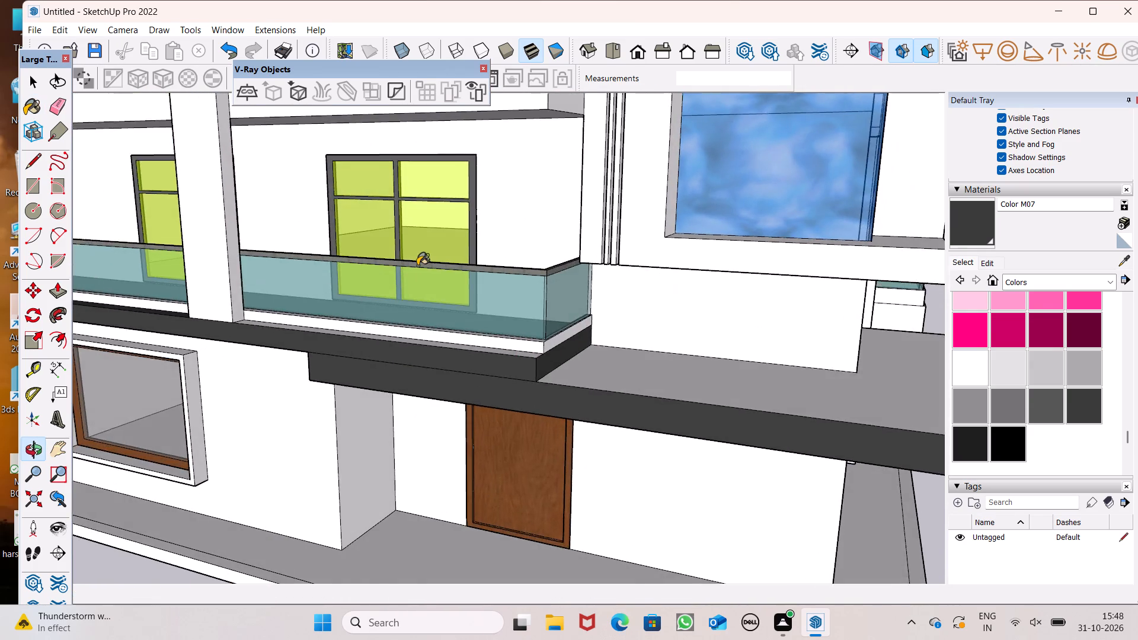
{"action": "scroll", "coordinate": [416, 265], "scroll_direction": "down", "scroll_amount": 6}
{"action": "middle_click_drag", "start_coordinate": [598, 459], "coordinate": [426, 409]}
{"action": "scroll", "coordinate": [481, 293], "scroll_direction": "up", "scroll_amount": 4}
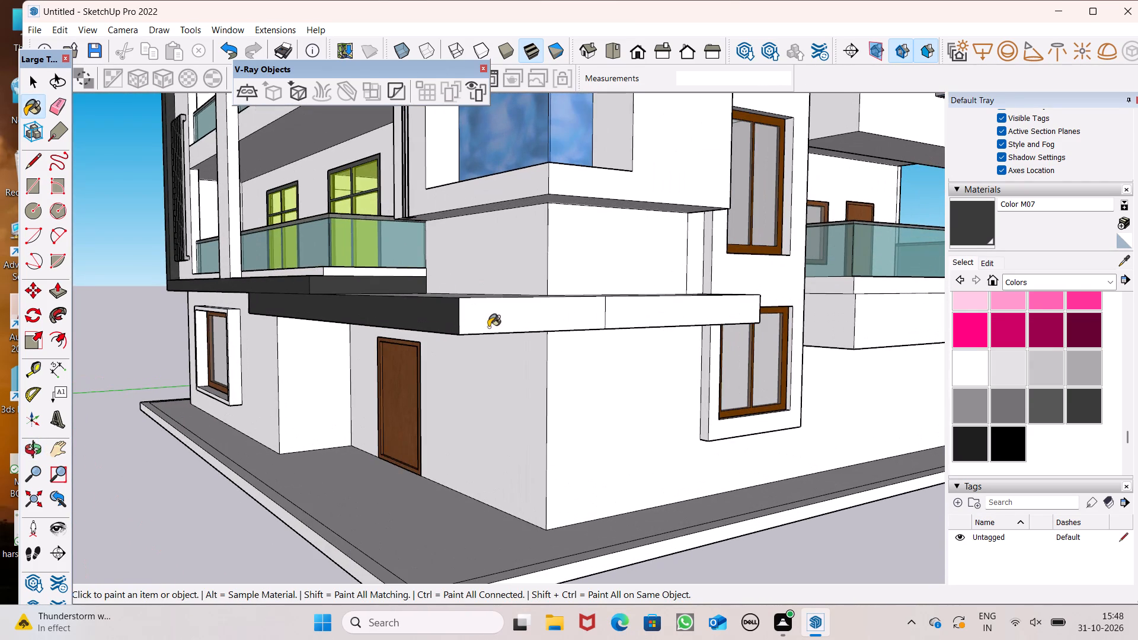
{"action": "left_click", "coordinate": [488, 327]}
{"action": "left_click_drag", "start_coordinate": [679, 307], "coordinate": [670, 312]}
{"action": "middle_click_drag", "start_coordinate": [656, 369], "coordinate": [630, 481]}
{"action": "scroll", "coordinate": [649, 491], "scroll_direction": "up", "scroll_amount": 1}
{"action": "left_click", "coordinate": [449, 486]}
Paint the entrance canopy's side underside and its end face beside the stacked tower windows with Color M07.
{"action": "scroll", "coordinate": [558, 519], "scroll_direction": "up", "scroll_amount": 1}
{"action": "middle_click_drag", "start_coordinate": [558, 519], "coordinate": [440, 98]}
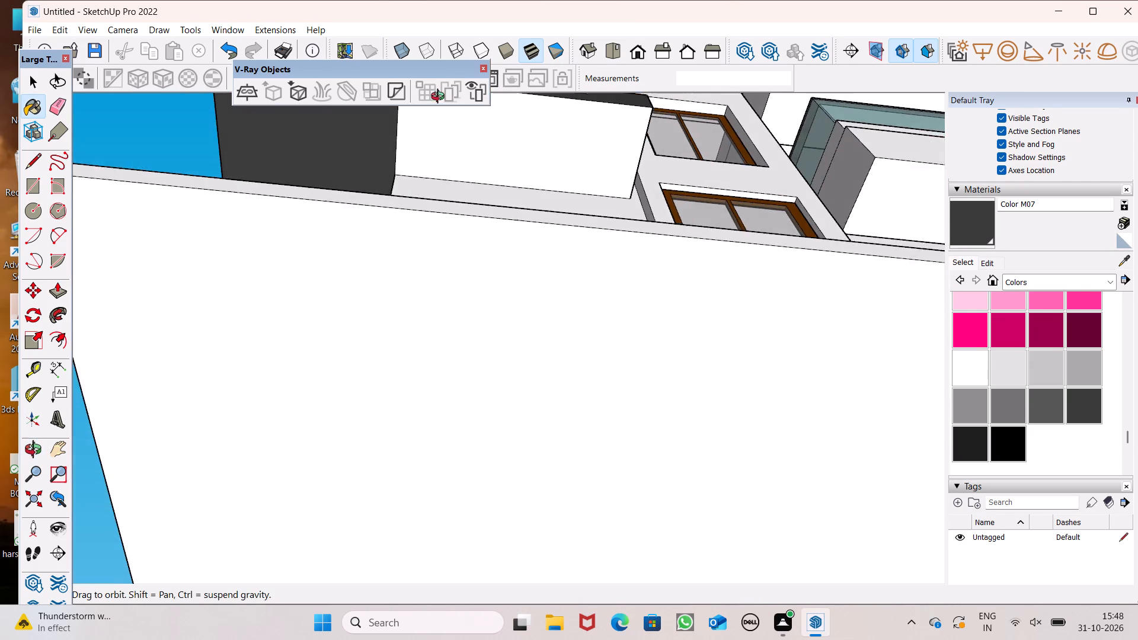
{"action": "middle_click_drag", "start_coordinate": [440, 98], "coordinate": [443, 122]}
{"action": "left_click", "coordinate": [493, 126]}
{"action": "scroll", "coordinate": [533, 214], "scroll_direction": "down", "scroll_amount": 6}
{"action": "middle_click_drag", "start_coordinate": [542, 191], "coordinate": [362, 491]}
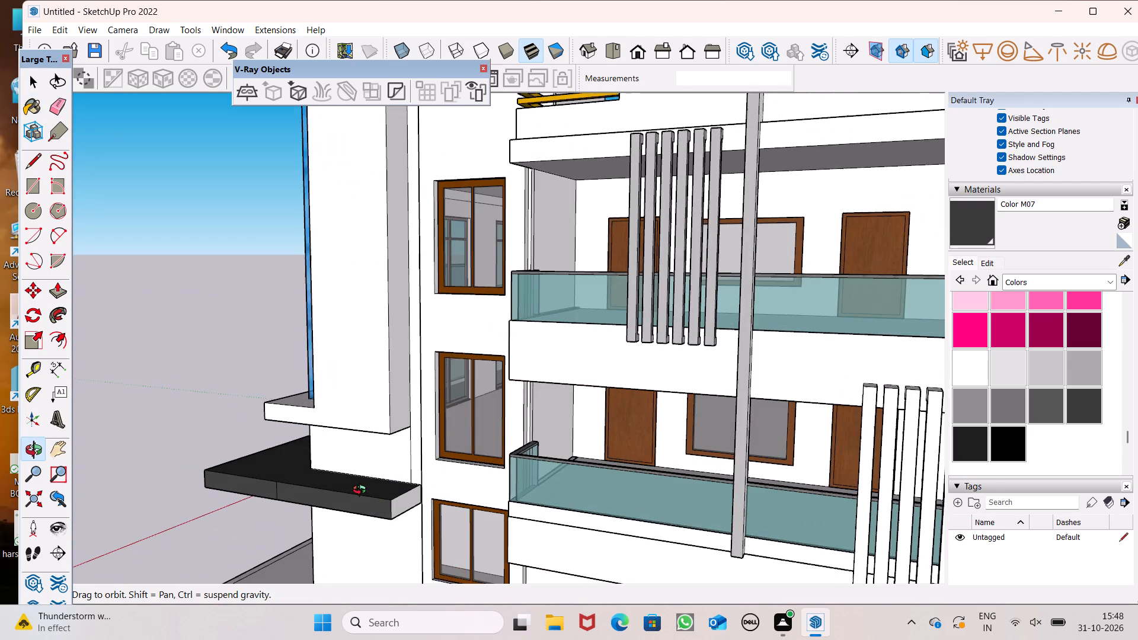
{"action": "middle_click_drag", "start_coordinate": [362, 491], "coordinate": [362, 492]}
{"action": "left_click", "coordinate": [398, 511]}
Paint the side tower face around the three stacked windows with Blinds Cellular White from the Window Coverings collection.
{"action": "scroll", "coordinate": [388, 433], "scroll_direction": "down", "scroll_amount": 4}
{"action": "middle_click_drag", "start_coordinate": [348, 452], "coordinate": [749, 360]}
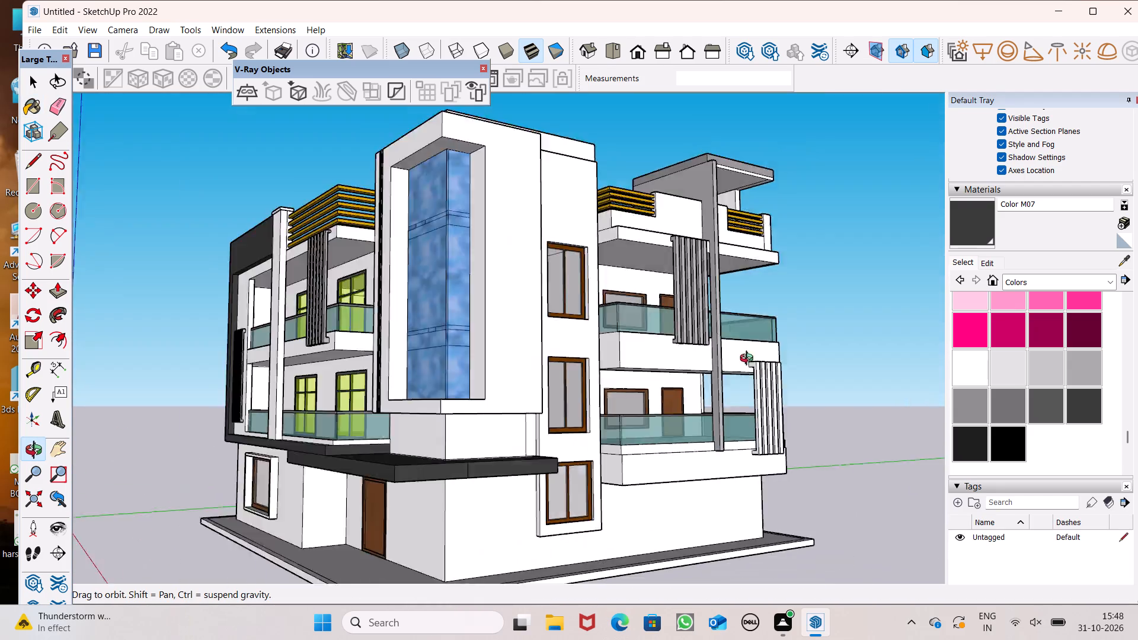
{"action": "middle_click_drag", "start_coordinate": [749, 360], "coordinate": [1103, 469]}
{"action": "scroll", "coordinate": [667, 229], "scroll_direction": "down", "scroll_amount": 5}
{"action": "middle_click_drag", "start_coordinate": [664, 367], "coordinate": [325, 468]}
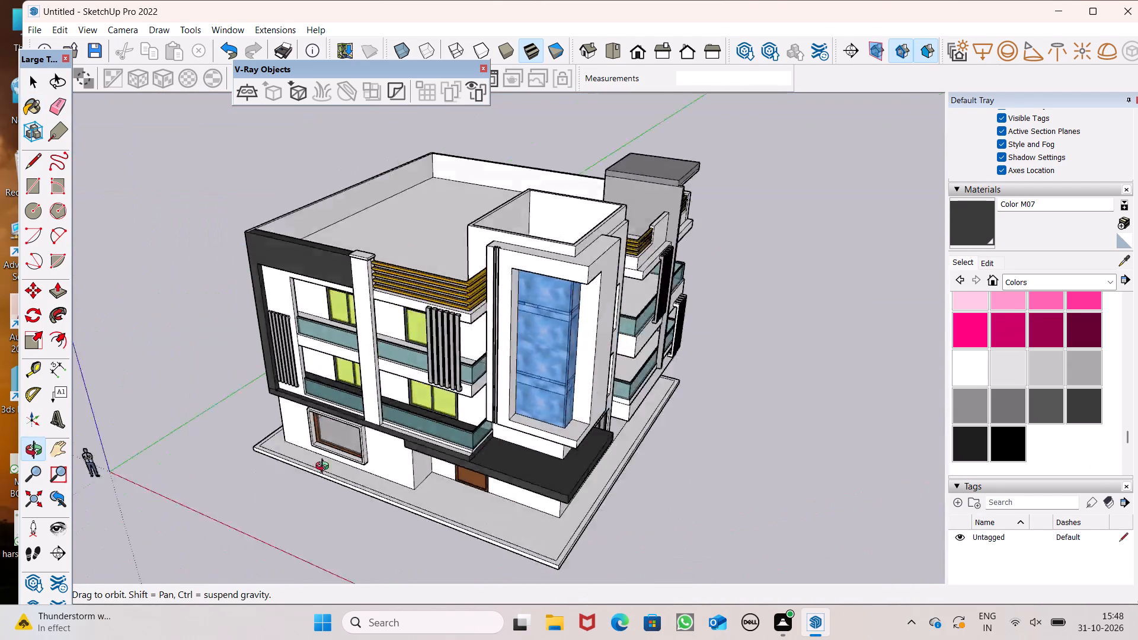
{"action": "middle_click_drag", "start_coordinate": [325, 468], "coordinate": [86, 414]}
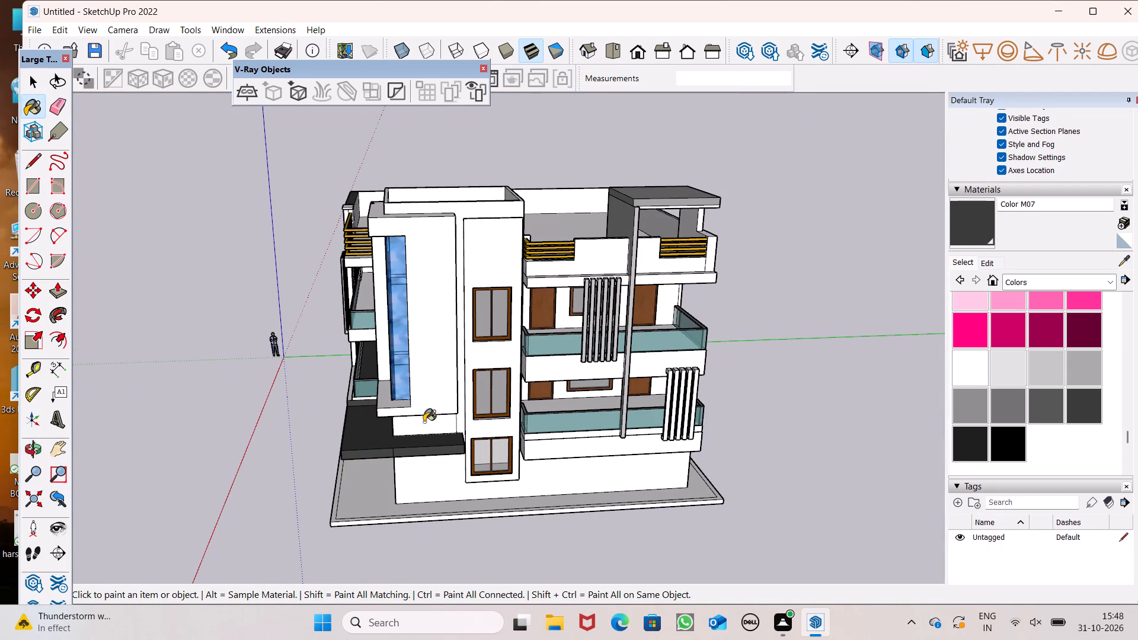
{"action": "middle_click_drag", "start_coordinate": [585, 289], "coordinate": [548, 268]}
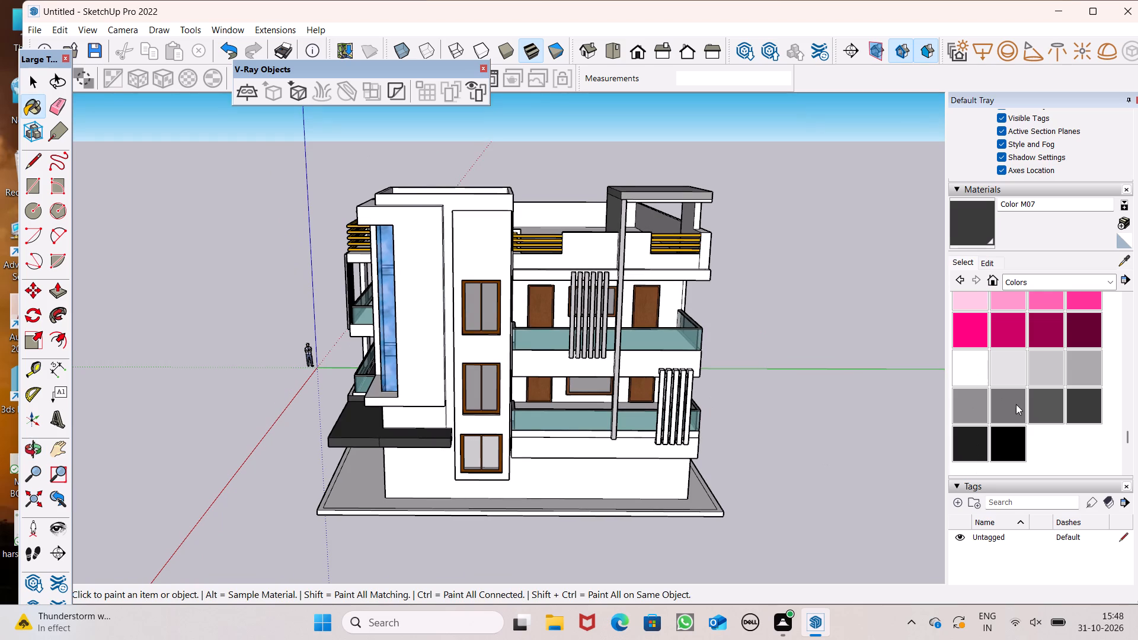
{"action": "left_click", "coordinate": [1031, 287]}
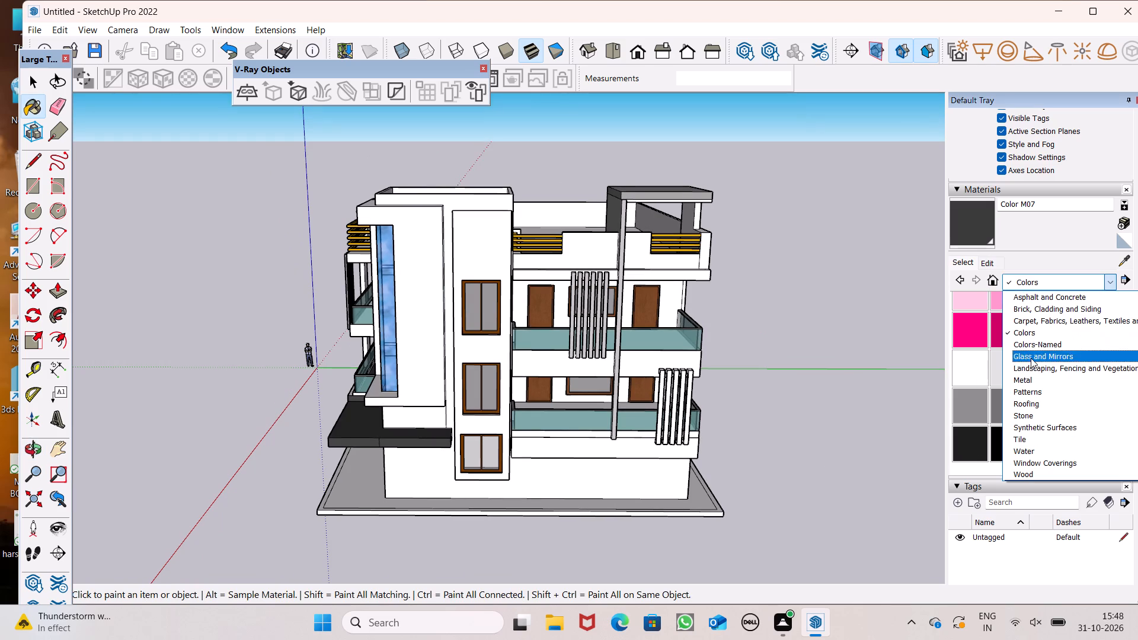
{"action": "left_click", "coordinate": [1061, 457]}
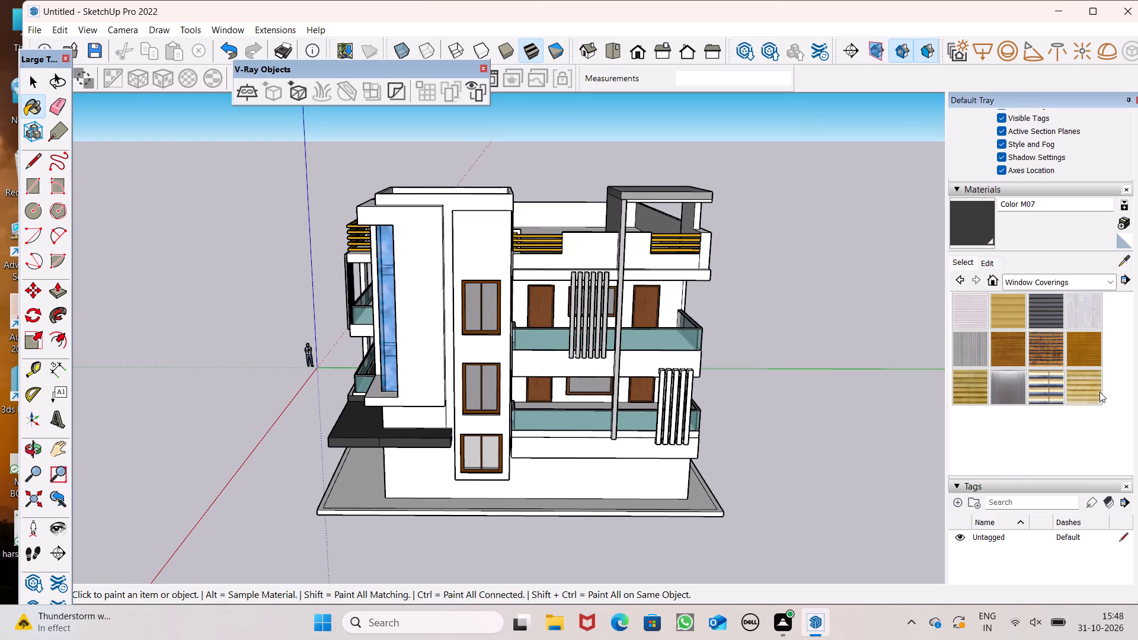
{"action": "left_click", "coordinate": [1099, 389]}
{"action": "scroll", "coordinate": [414, 305], "scroll_direction": "up", "scroll_amount": 5}
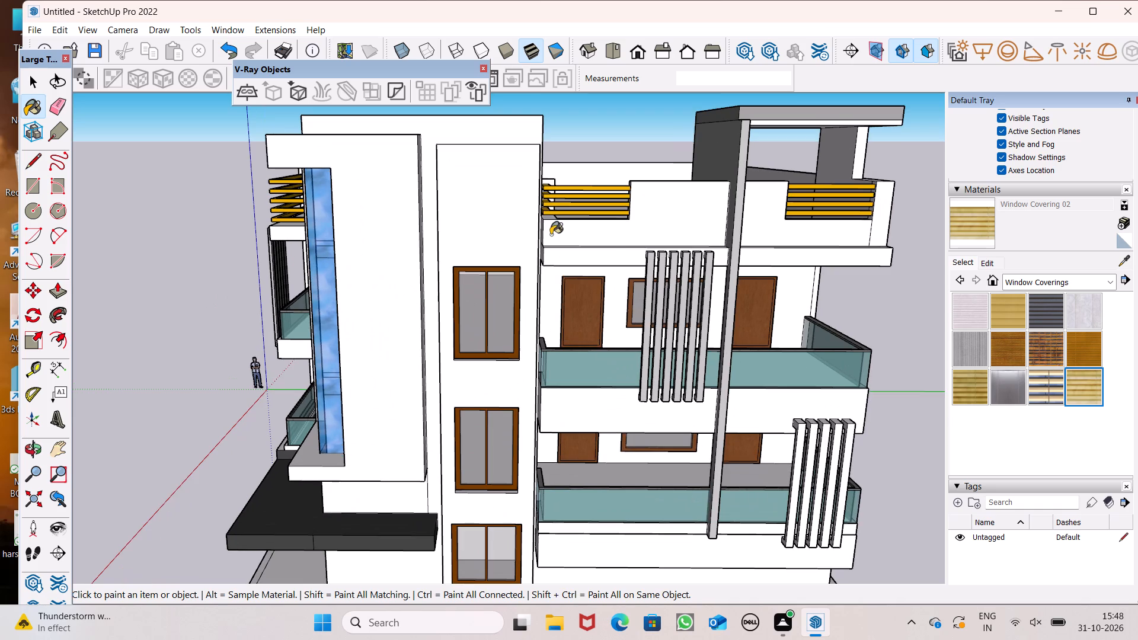
{"action": "left_click", "coordinate": [970, 319]}
{"action": "left_click", "coordinate": [468, 241]}
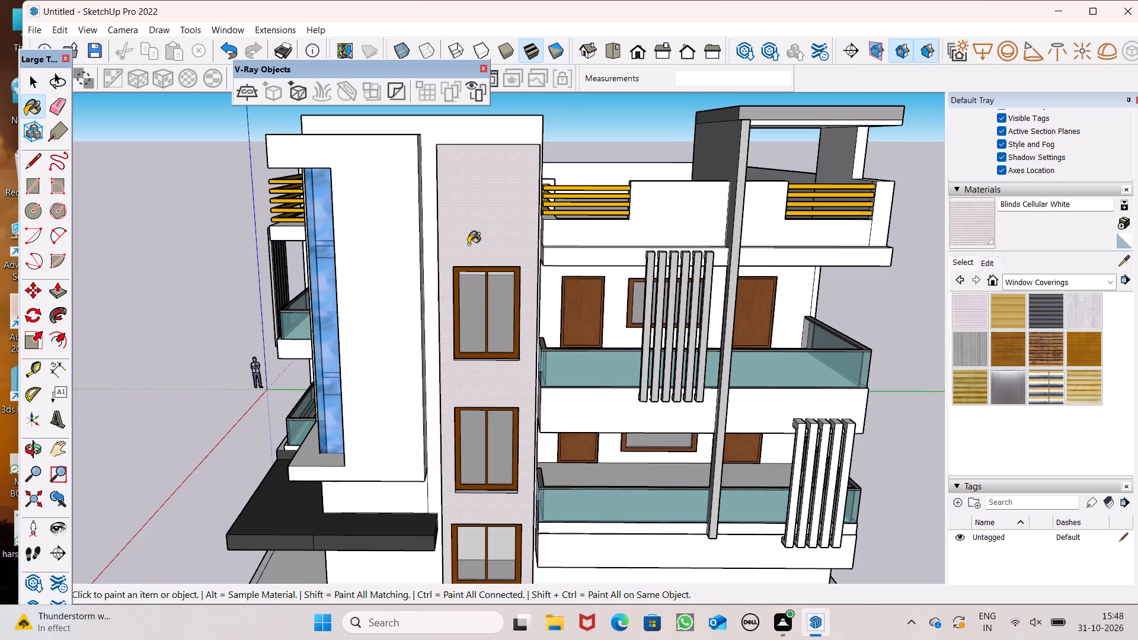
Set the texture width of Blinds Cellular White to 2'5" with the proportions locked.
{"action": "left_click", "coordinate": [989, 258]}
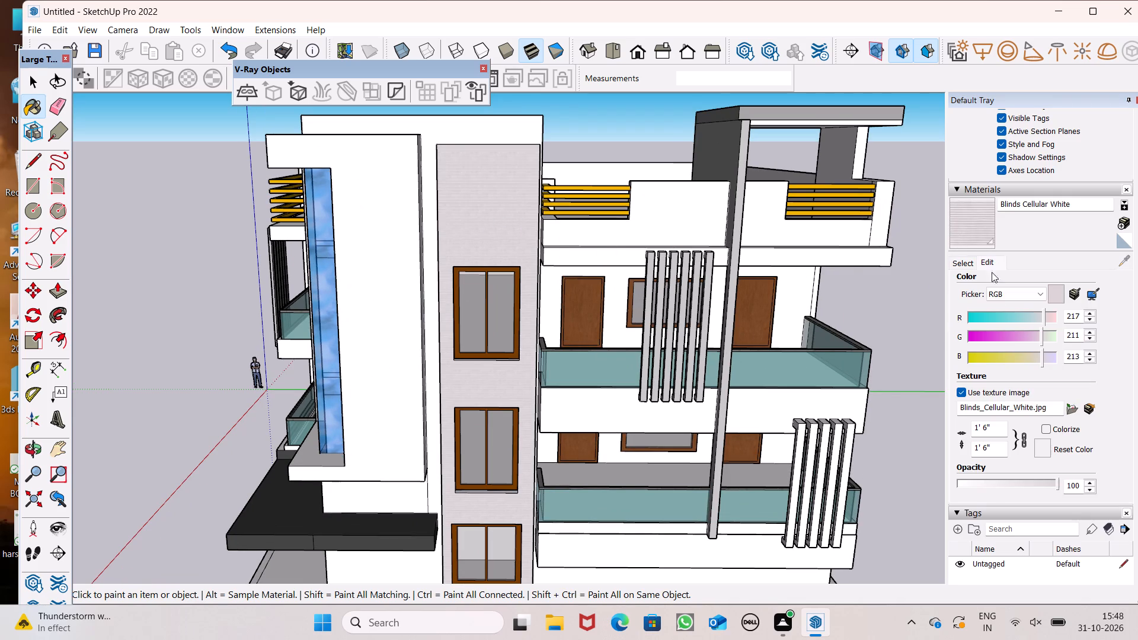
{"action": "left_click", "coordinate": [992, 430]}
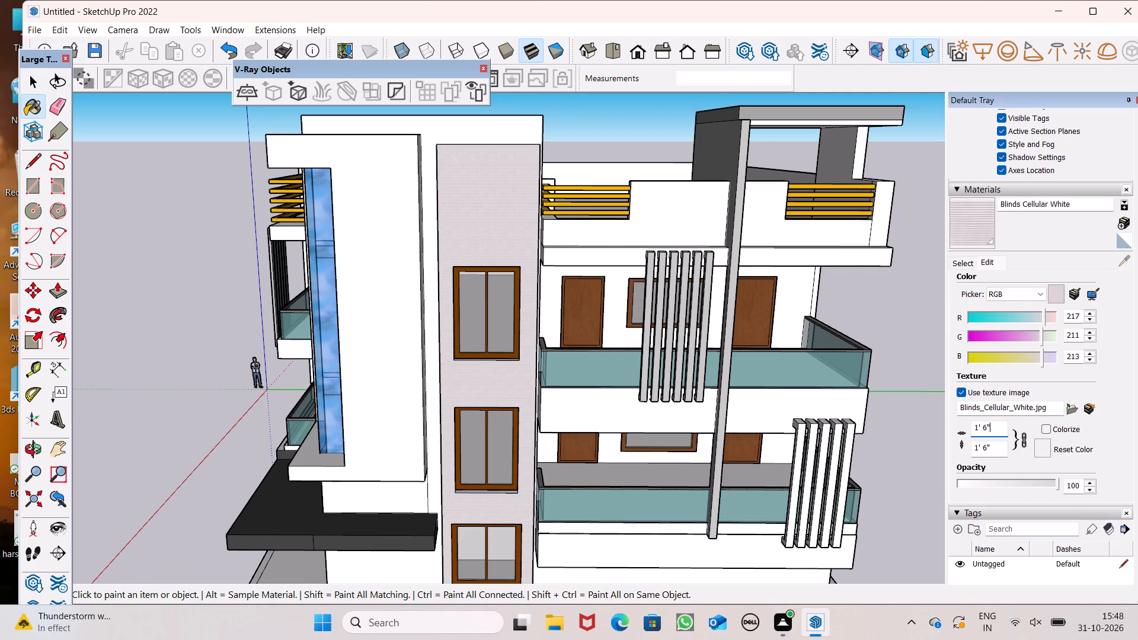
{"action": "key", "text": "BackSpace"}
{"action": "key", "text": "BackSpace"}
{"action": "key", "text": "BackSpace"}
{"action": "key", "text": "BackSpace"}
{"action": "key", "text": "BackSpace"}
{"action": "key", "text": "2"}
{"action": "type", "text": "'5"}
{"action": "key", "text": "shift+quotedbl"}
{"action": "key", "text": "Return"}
Set the texture width of Blinds Cellular White to 4' with the proportions locked.
{"action": "key", "text": "BackSpace"}
{"action": "key", "text": "BackSpace"}
{"action": "key", "text": "BackSpace"}
{"action": "key", "text": "BackSpace"}
{"action": "key", "text": "BackSpace"}
{"action": "key", "text": "BackSpace"}
{"action": "key", "text": "BackSpace"}
{"action": "key", "text": "4"}
{"action": "key", "text": "Return"}
{"action": "key", "text": "apostrophe"}
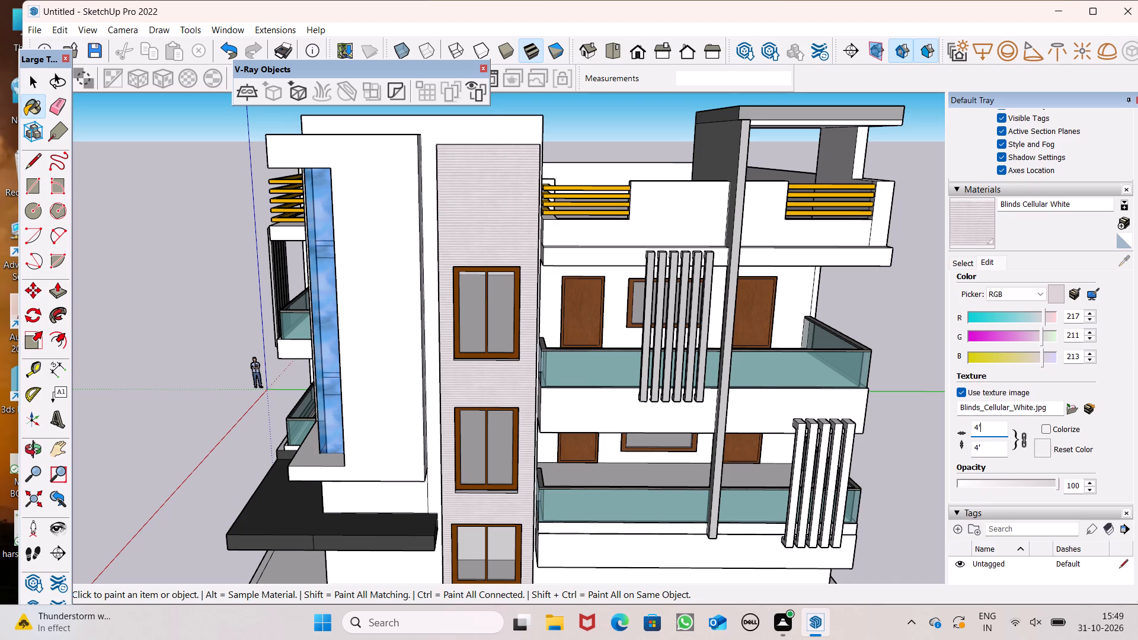
{"action": "key", "text": "Return"}
Tint Blinds Cellular White beige by setting its green value to 195 and its blue value to 152.
{"action": "left_click", "coordinate": [1034, 334]}
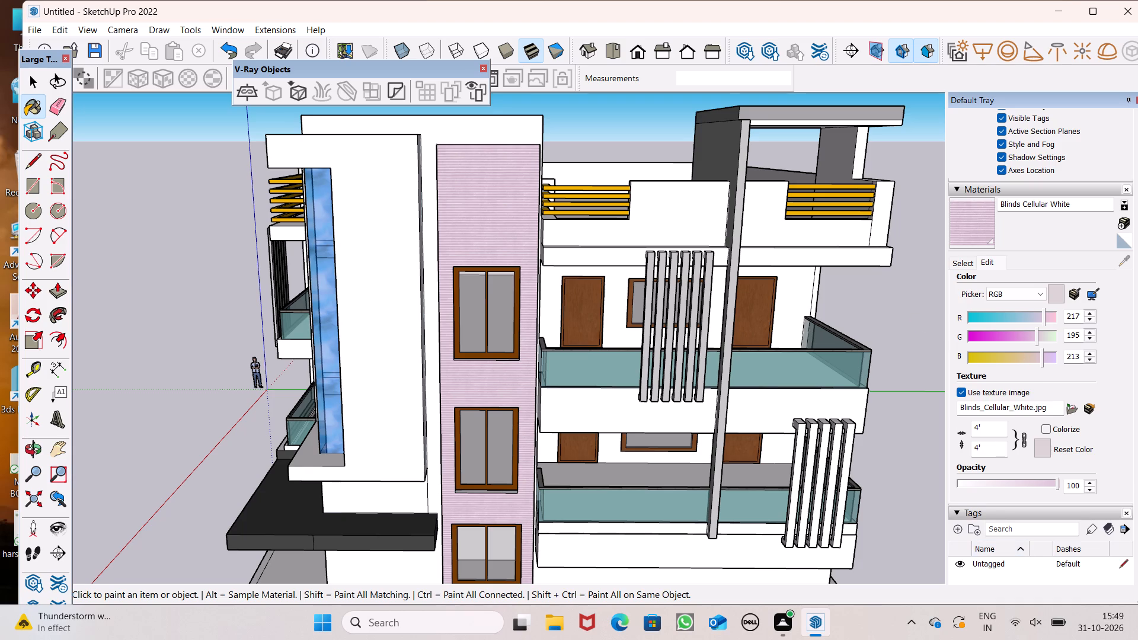
{"action": "left_click", "coordinate": [1022, 355]}
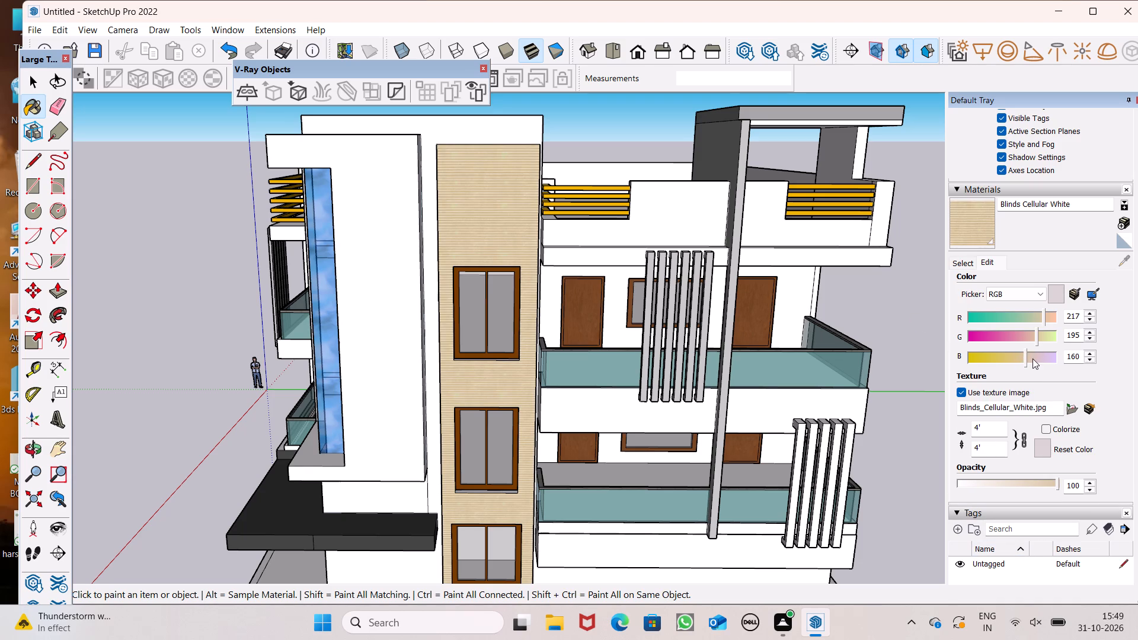
{"action": "left_click", "coordinate": [1031, 359]}
{"action": "left_click", "coordinate": [1023, 357]}
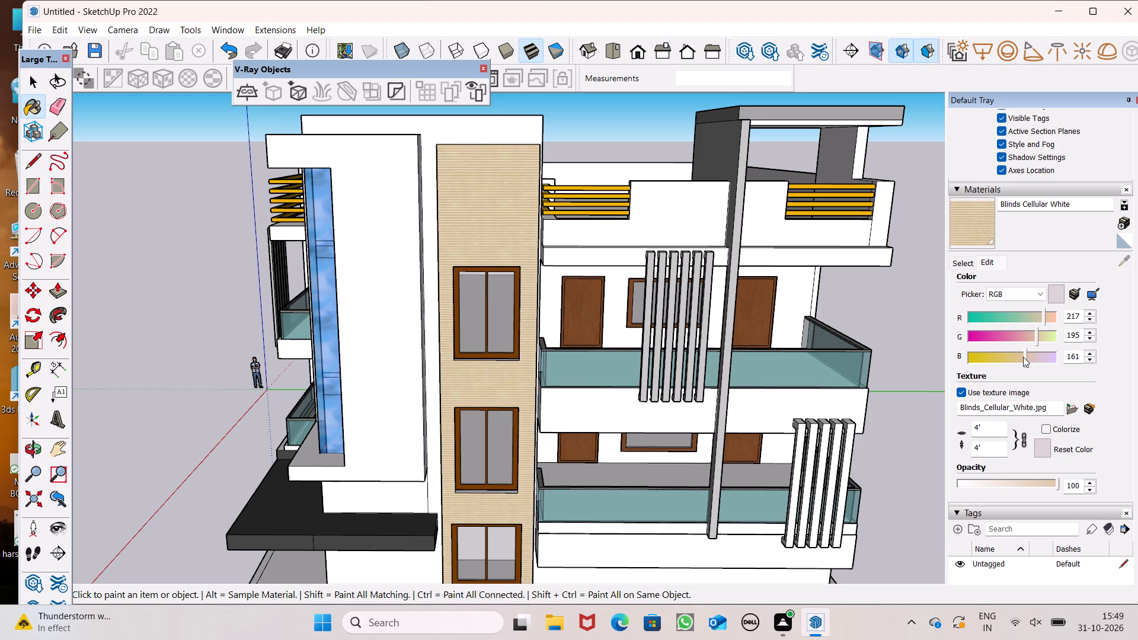
{"action": "left_click", "coordinate": [1020, 357]}
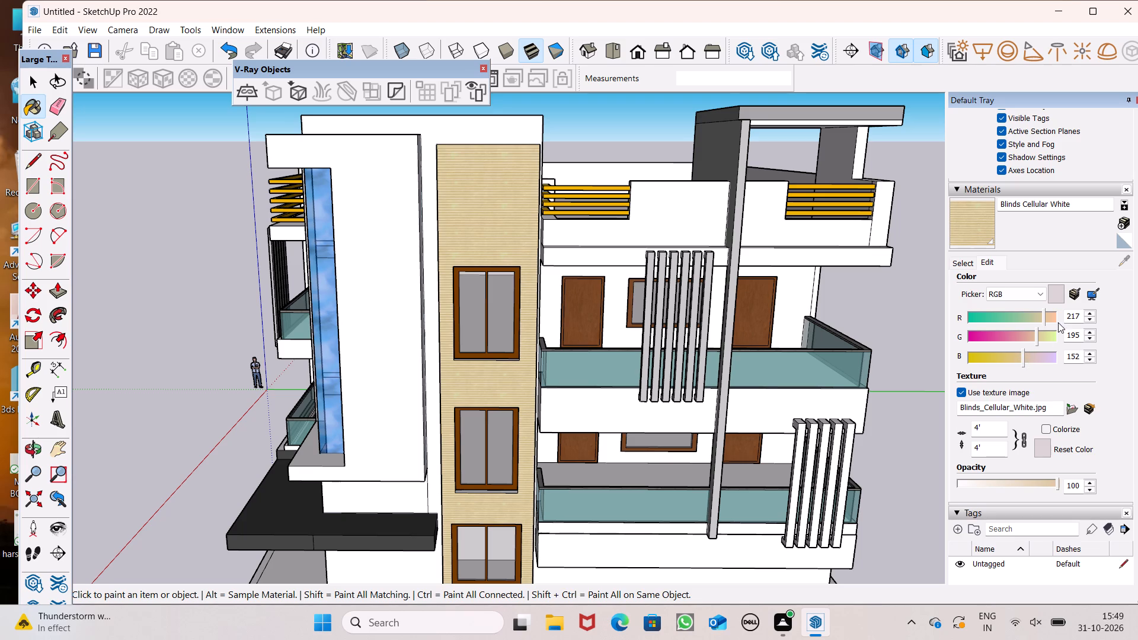
Fine-tune the tint of Blinds Cellular White to a red value of 216 and a blue value of 171.
{"action": "left_click", "coordinate": [1049, 318]}
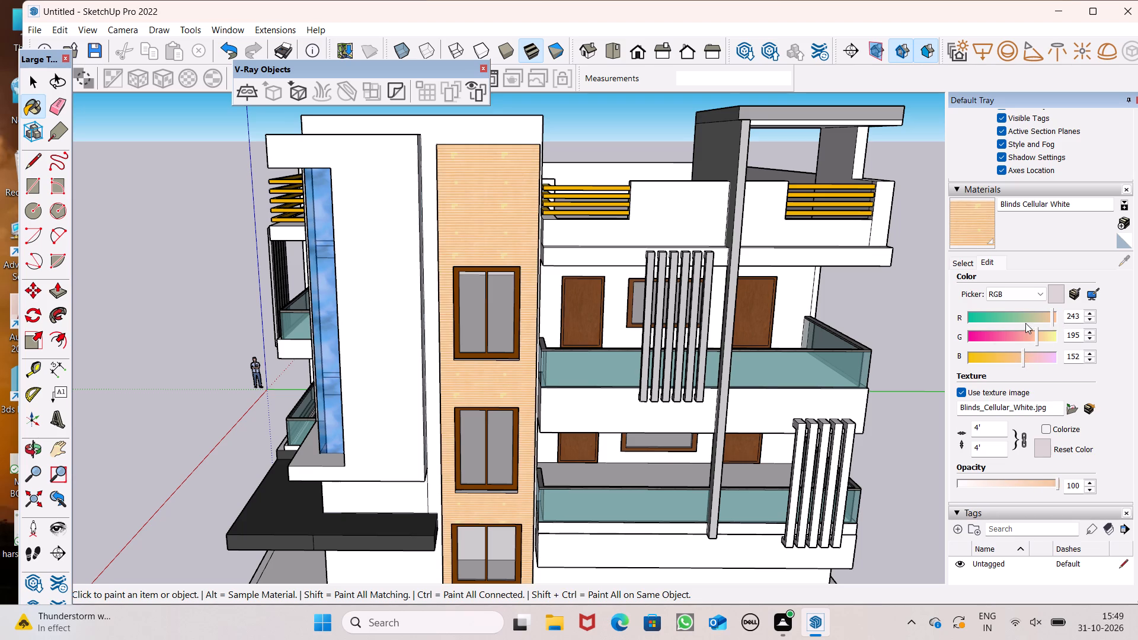
{"action": "left_click", "coordinate": [1043, 316]}
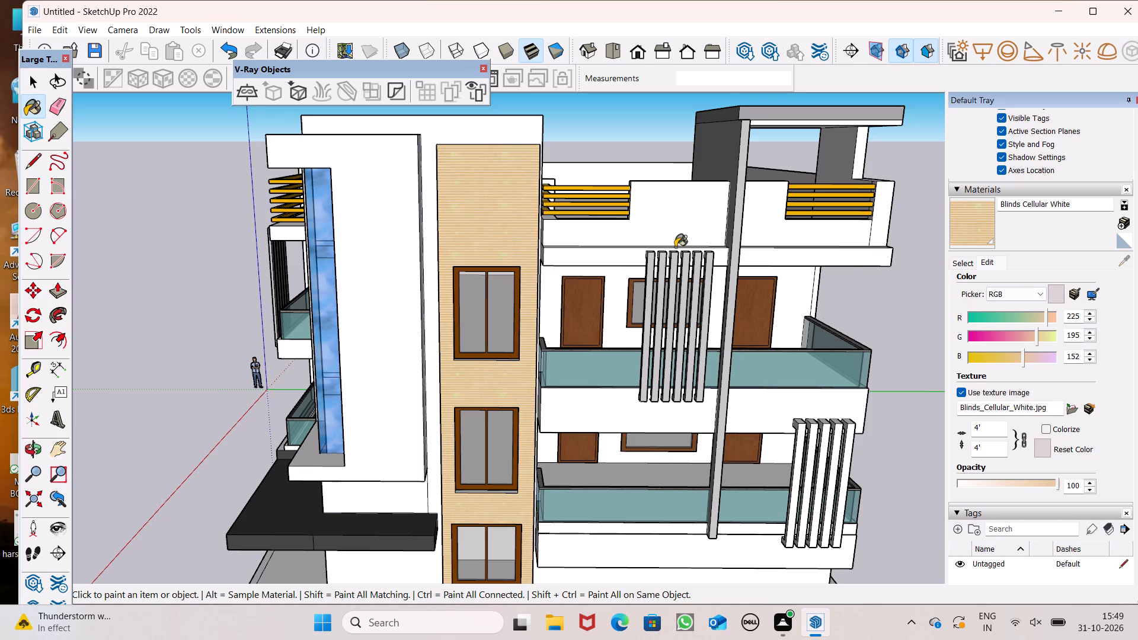
{"action": "scroll", "coordinate": [632, 225], "scroll_direction": "down", "scroll_amount": 4}
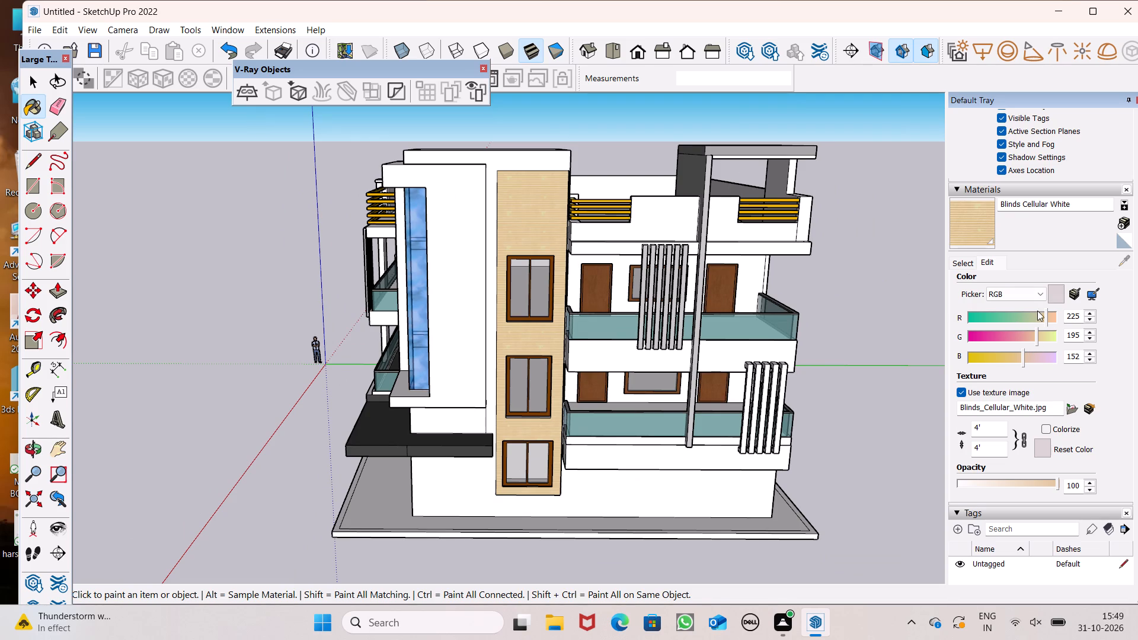
{"action": "left_click", "coordinate": [1041, 314]}
{"action": "left_click", "coordinate": [1040, 314]}
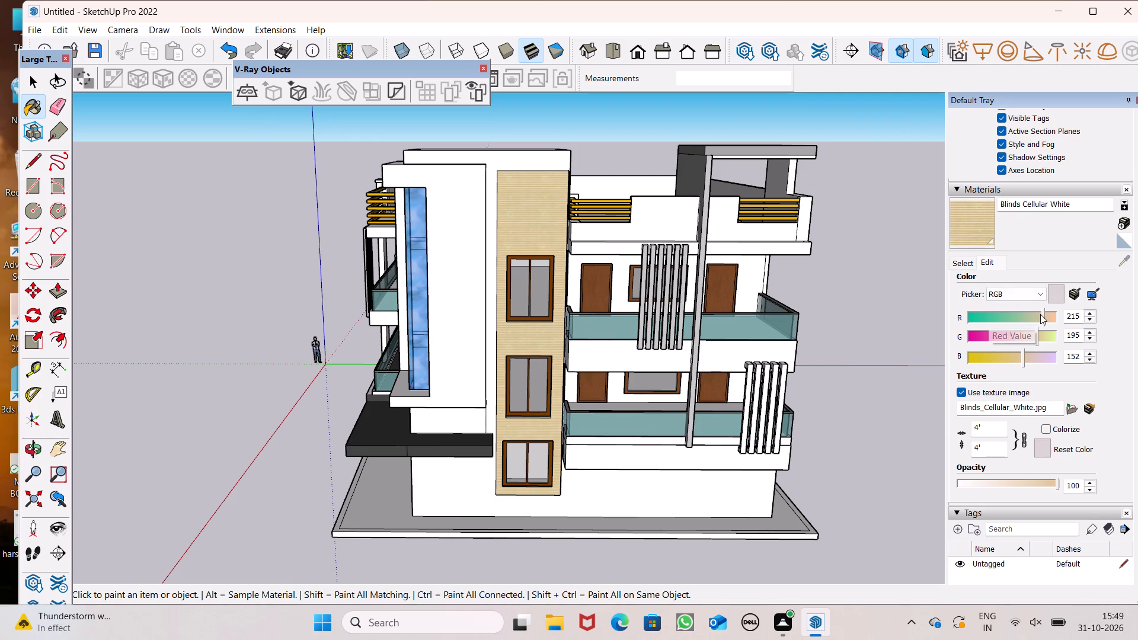
{"action": "left_click", "coordinate": [1034, 313]}
{"action": "scroll", "coordinate": [1042, 315], "scroll_direction": "up", "scroll_amount": 1}
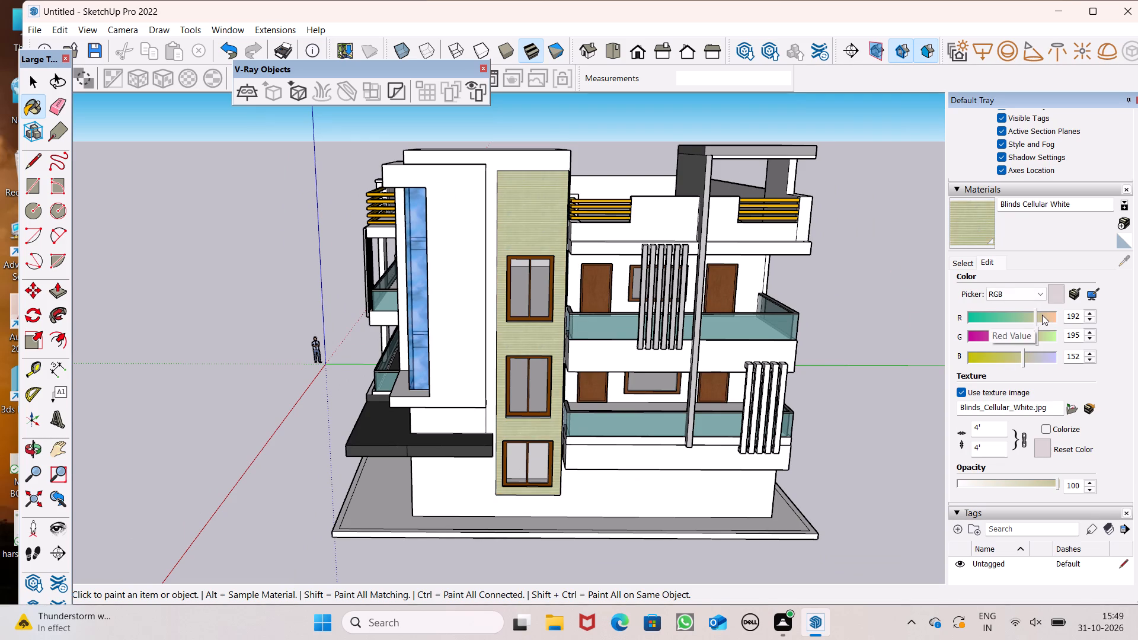
{"action": "left_click", "coordinate": [1043, 315]}
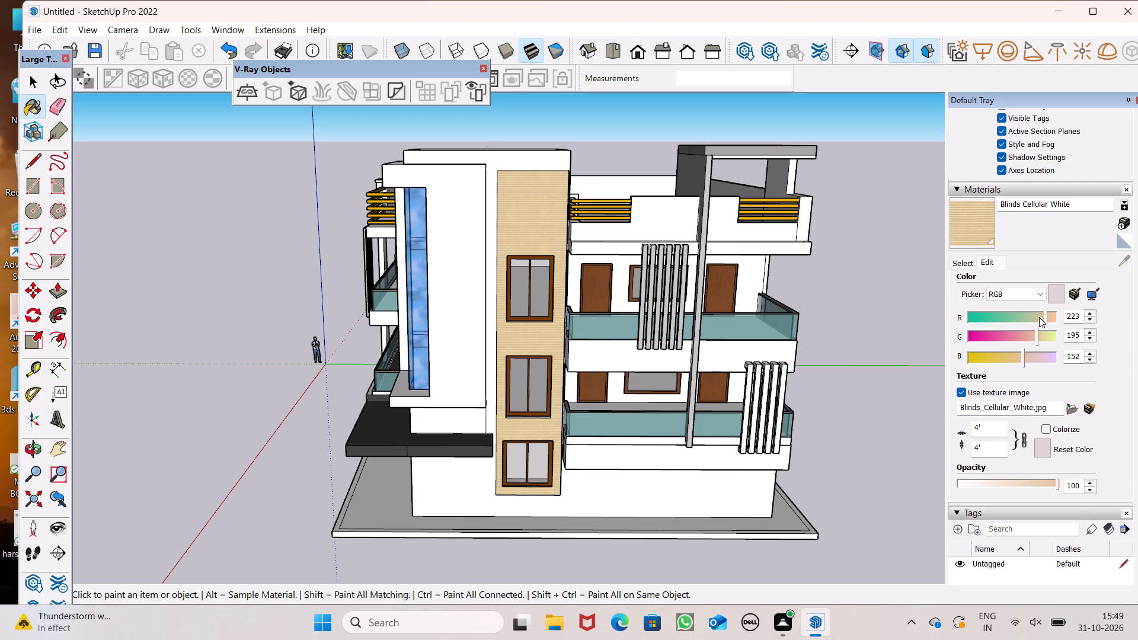
{"action": "left_click", "coordinate": [1041, 319]}
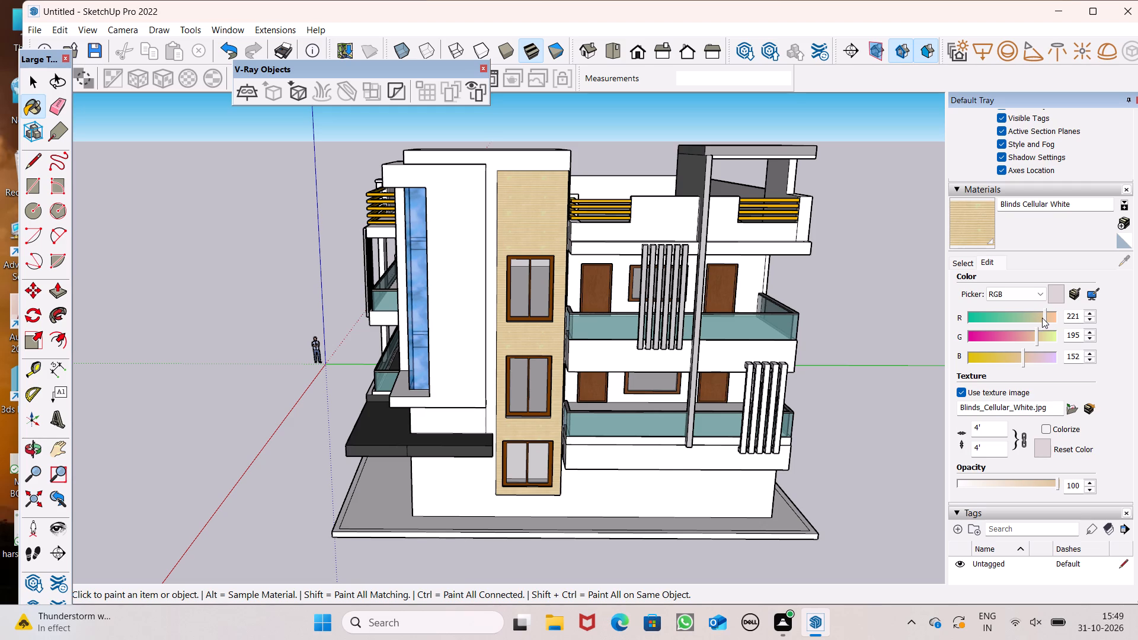
{"action": "left_click", "coordinate": [1042, 318]}
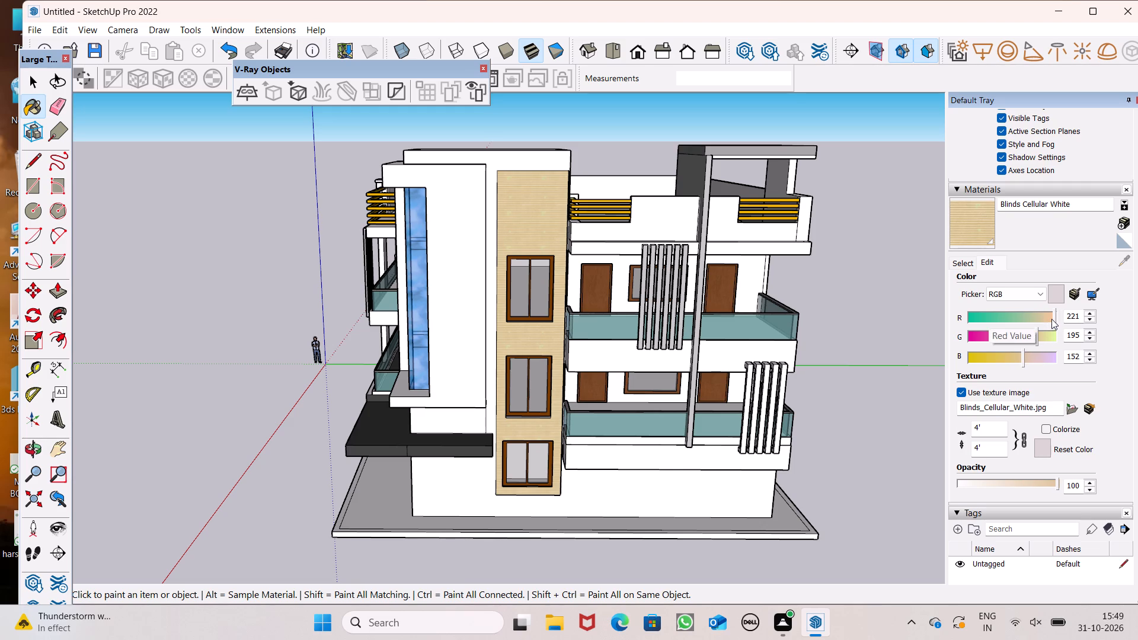
{"action": "left_click", "coordinate": [1051, 319]}
{"action": "left_click", "coordinate": [1034, 318]}
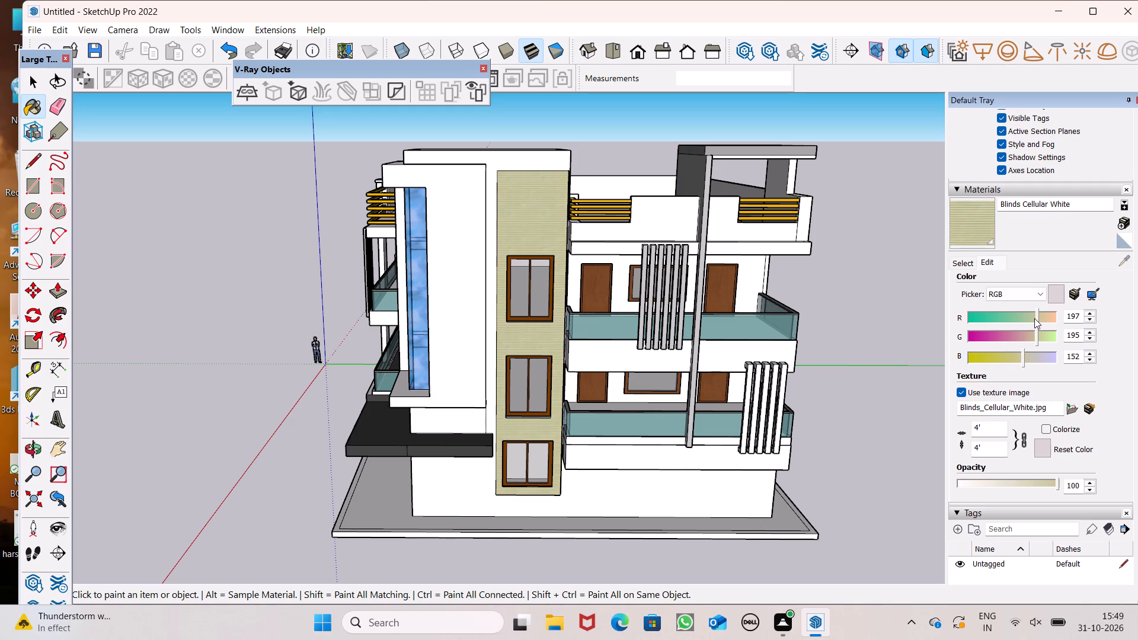
{"action": "left_click", "coordinate": [1041, 320]}
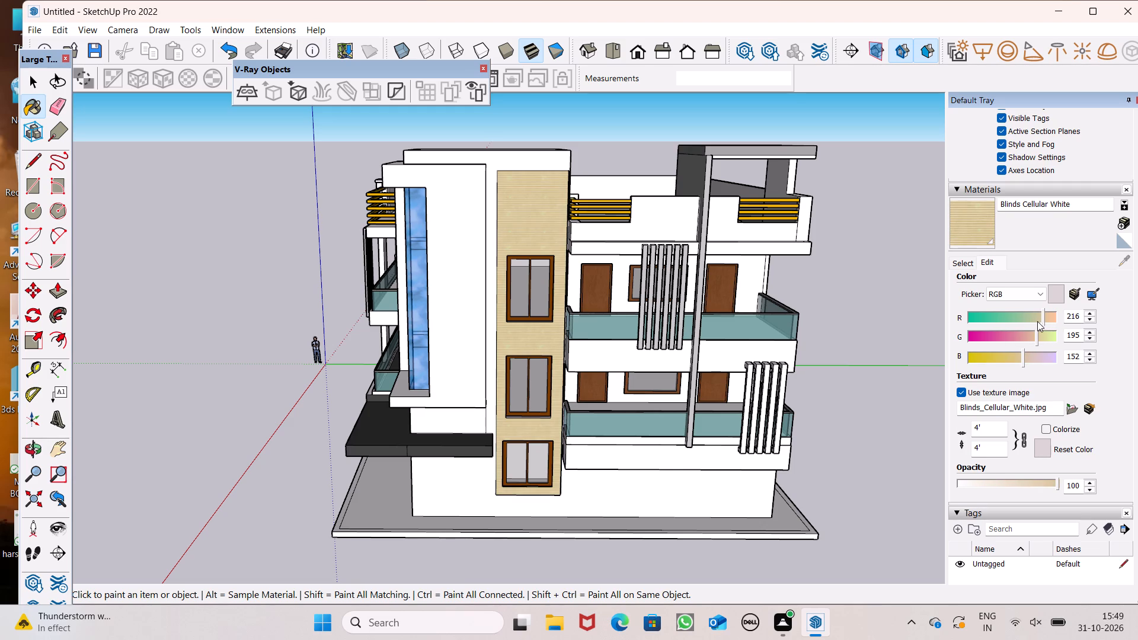
{"action": "left_click", "coordinate": [1026, 356]}
Paint the window tower's narrow side face beside the black canopy with the beige Blinds Cellular White.
{"action": "scroll", "coordinate": [815, 283], "scroll_direction": "down", "scroll_amount": 3}
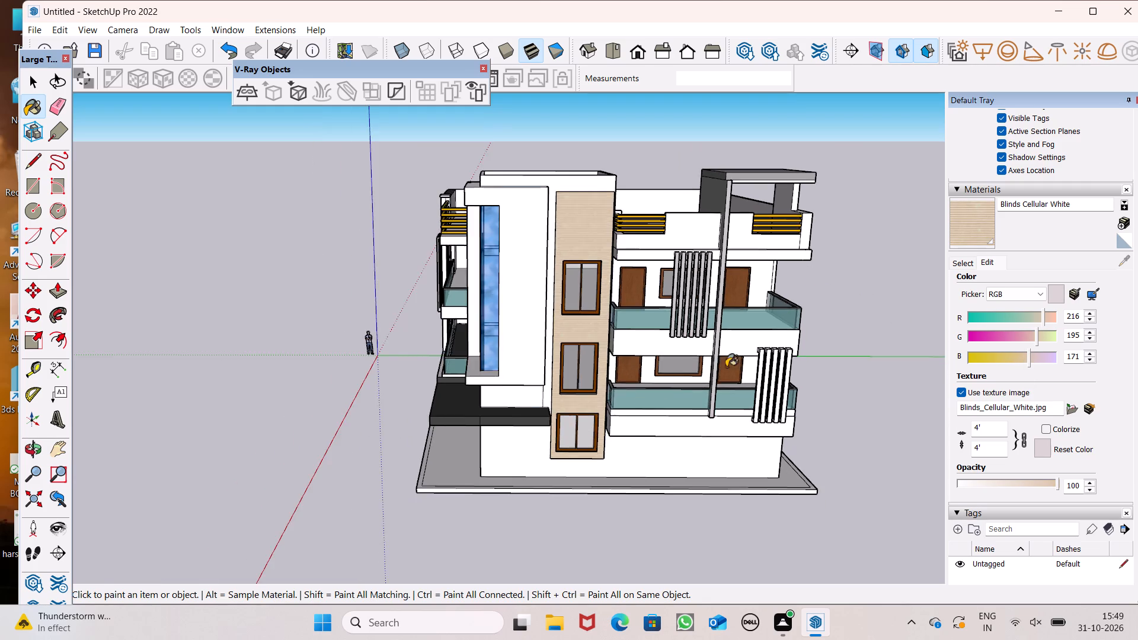
{"action": "middle_click_drag", "start_coordinate": [622, 405], "coordinate": [688, 341]}
{"action": "scroll", "coordinate": [562, 411], "scroll_direction": "up", "scroll_amount": 8}
{"action": "middle_click_drag", "start_coordinate": [637, 452], "coordinate": [728, 460]}
{"action": "scroll", "coordinate": [721, 421], "scroll_direction": "up", "scroll_amount": 7}
{"action": "left_click", "coordinate": [668, 417]}
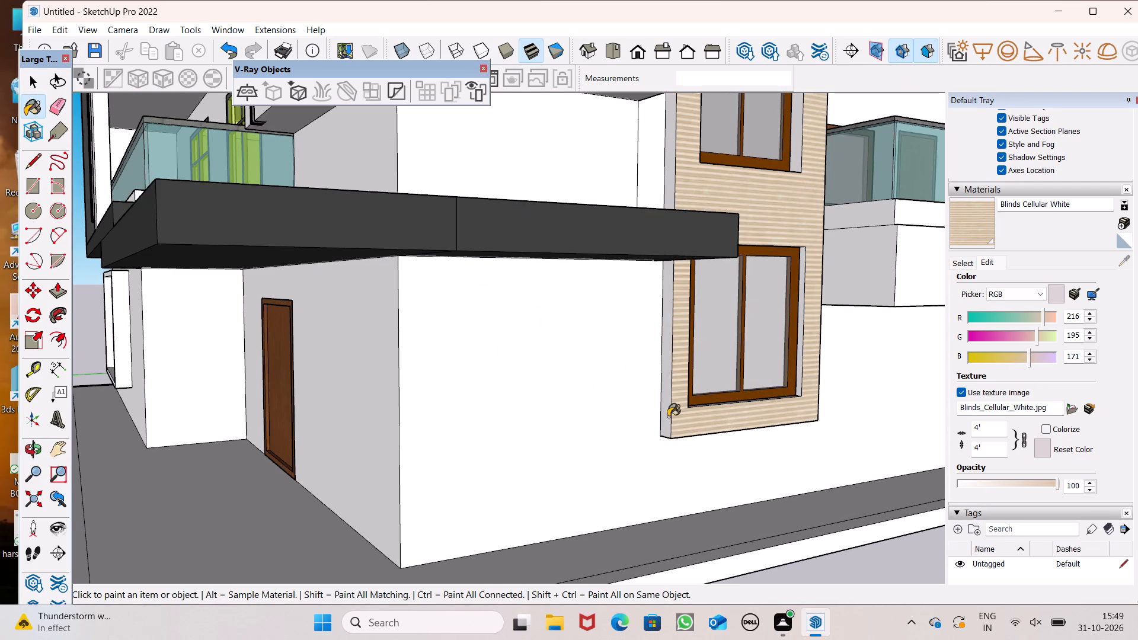
Apply Blinds Cellular White to both side reveals and the sill reveal of the tower's lowest window.
{"action": "scroll", "coordinate": [792, 386], "scroll_direction": "up", "scroll_amount": 7}
{"action": "left_click", "coordinate": [803, 370]}
{"action": "middle_click_drag", "start_coordinate": [795, 432], "coordinate": [399, 513]}
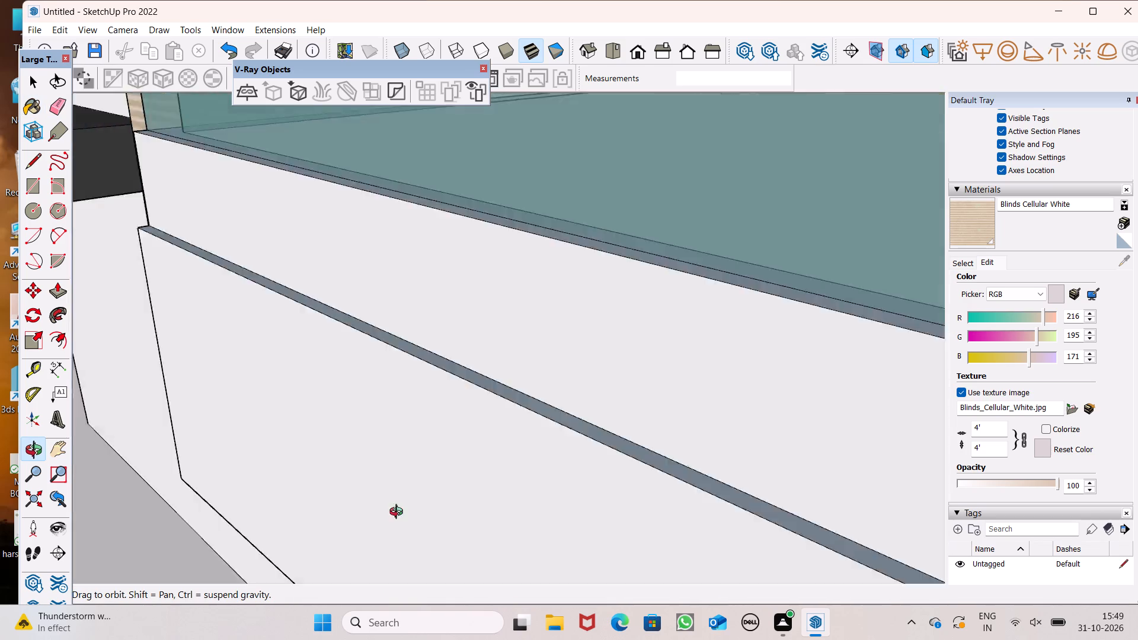
{"action": "middle_click_drag", "start_coordinate": [399, 513], "coordinate": [442, 463]}
{"action": "scroll", "coordinate": [208, 403], "scroll_direction": "up", "scroll_amount": 5}
{"action": "left_click", "coordinate": [207, 403]}
{"action": "left_click", "coordinate": [218, 443]}
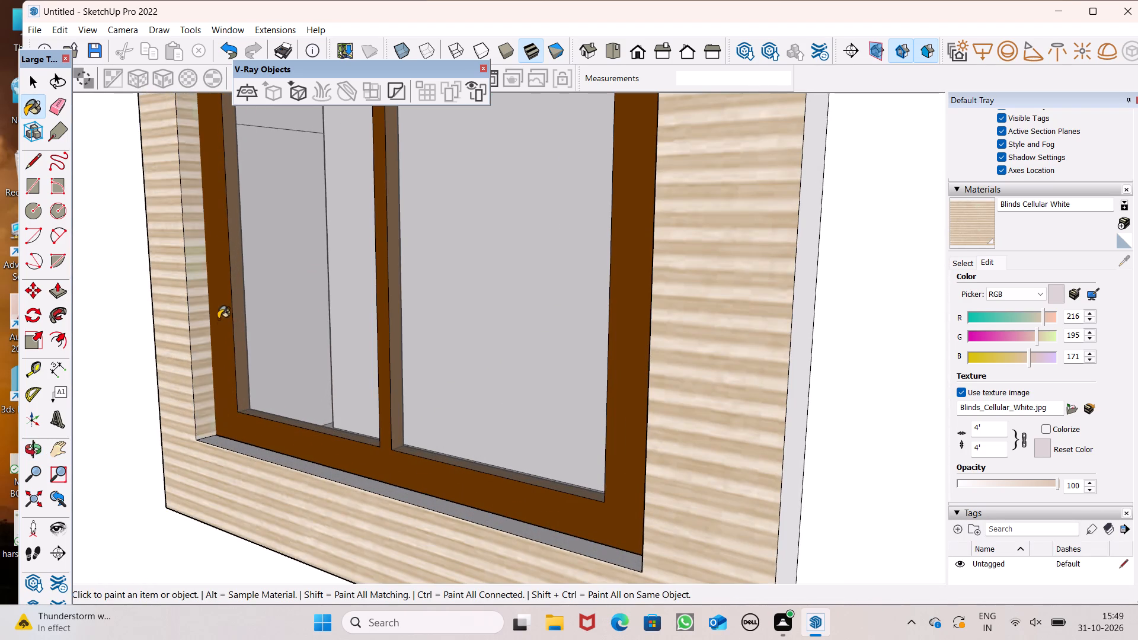
Paint the tower's other narrow side face, on the balcony side, and its underside with Blinds Cellular White.
{"action": "scroll", "coordinate": [222, 320], "scroll_direction": "down", "scroll_amount": 7}
{"action": "scroll", "coordinate": [235, 388], "scroll_direction": "down", "scroll_amount": 3}
{"action": "middle_click_drag", "start_coordinate": [435, 438], "coordinate": [365, 425]}
{"action": "scroll", "coordinate": [363, 424], "scroll_direction": "up", "scroll_amount": 5}
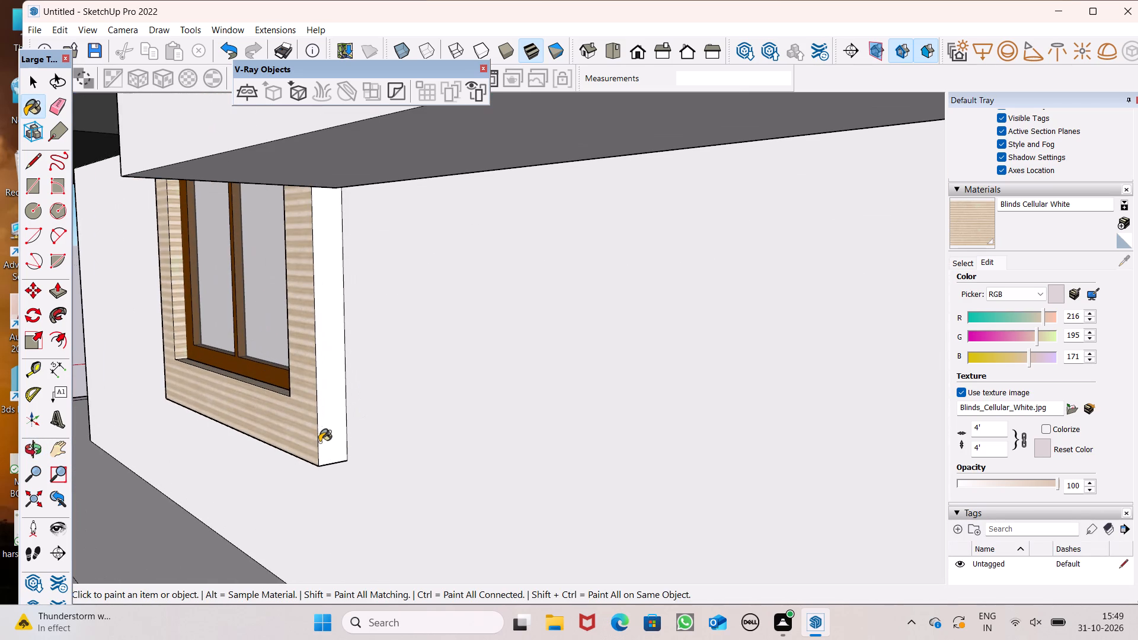
{"action": "left_click", "coordinate": [319, 439]}
{"action": "scroll", "coordinate": [468, 394], "scroll_direction": "down", "scroll_amount": 5}
{"action": "middle_click_drag", "start_coordinate": [365, 455], "coordinate": [435, 264]}
{"action": "scroll", "coordinate": [408, 338], "scroll_direction": "up", "scroll_amount": 2}
{"action": "middle_click_drag", "start_coordinate": [478, 372], "coordinate": [508, 416]}
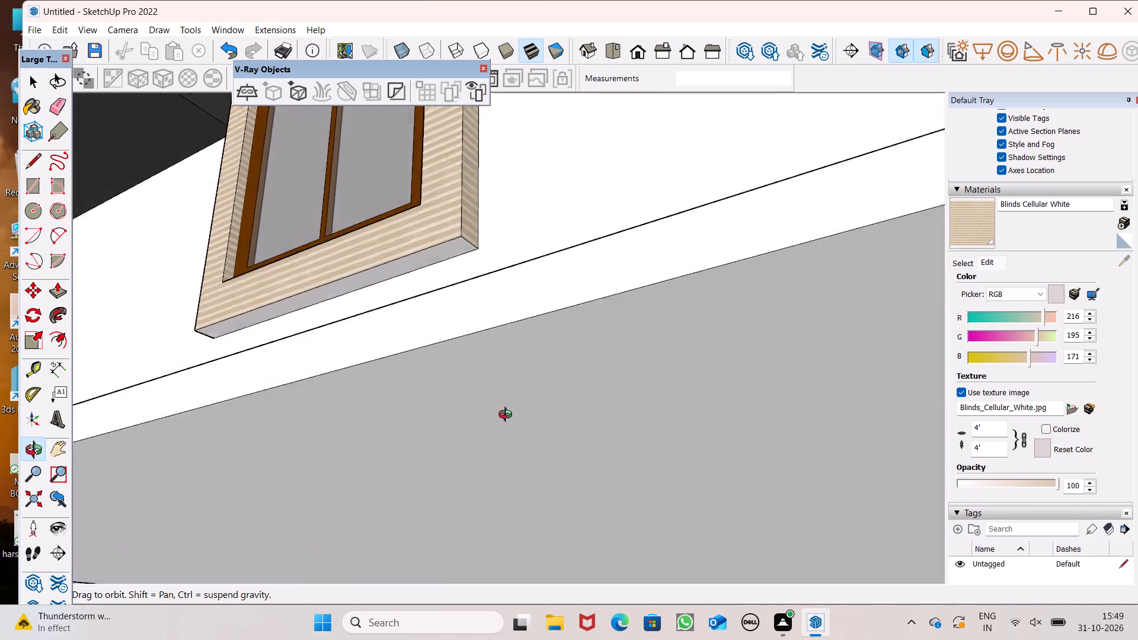
{"action": "middle_click_drag", "start_coordinate": [508, 416], "coordinate": [526, 437]}
{"action": "left_click", "coordinate": [472, 276]}
Paint the head reveal above the tower's lowest window with Blinds Cellular White.
{"action": "scroll", "coordinate": [504, 345], "scroll_direction": "down", "scroll_amount": 7}
{"action": "middle_click_drag", "start_coordinate": [509, 361], "coordinate": [664, 430]}
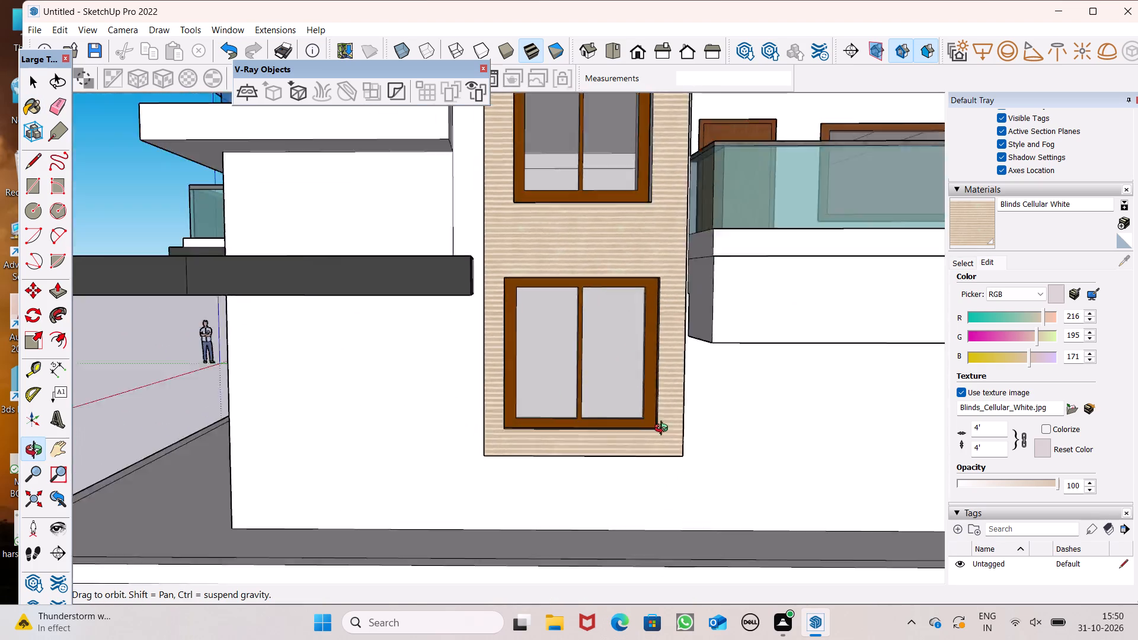
{"action": "middle_click_drag", "start_coordinate": [664, 430], "coordinate": [679, 321]}
{"action": "scroll", "coordinate": [630, 135], "scroll_direction": "up", "scroll_amount": 8}
{"action": "scroll", "coordinate": [685, 201], "scroll_direction": "up", "scroll_amount": 6}
{"action": "left_click", "coordinate": [668, 148]}
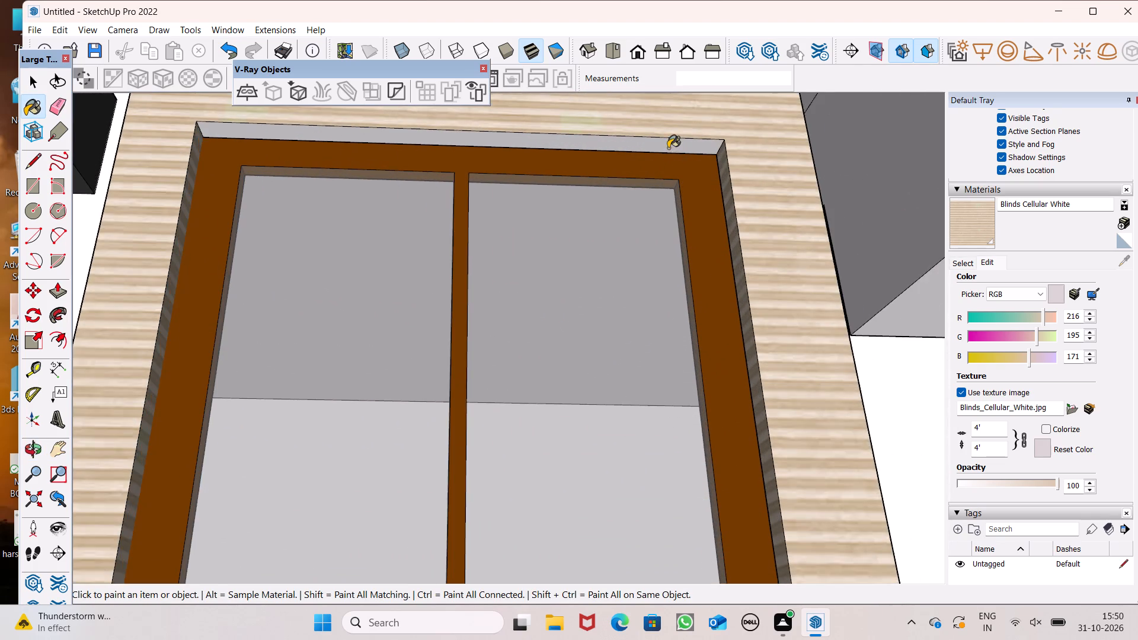
Apply Blinds Cellular White to both side reveals and the sill reveal of the tower's middle window.
{"action": "scroll", "coordinate": [693, 249], "scroll_direction": "down", "scroll_amount": 5}
{"action": "middle_click_drag", "start_coordinate": [691, 295], "coordinate": [698, 486]}
{"action": "scroll", "coordinate": [698, 486], "scroll_direction": "up", "scroll_amount": 1}
{"action": "scroll", "coordinate": [532, 311], "scroll_direction": "down", "scroll_amount": 8}
{"action": "middle_click_drag", "start_coordinate": [489, 264], "coordinate": [387, 458]}
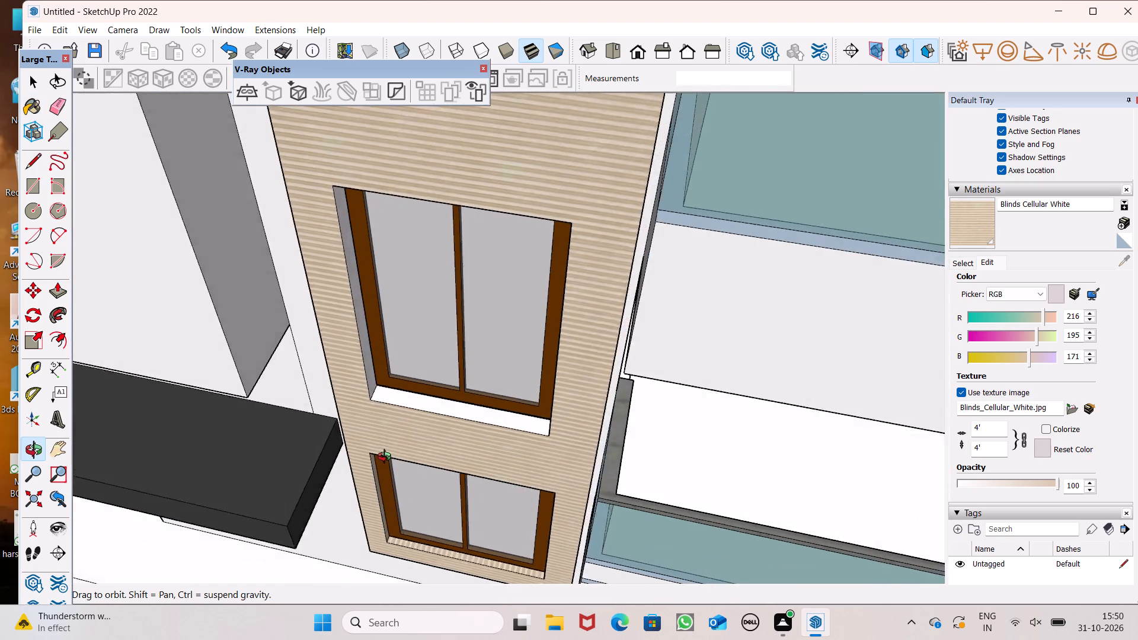
{"action": "middle_click_drag", "start_coordinate": [387, 458], "coordinate": [200, 313]}
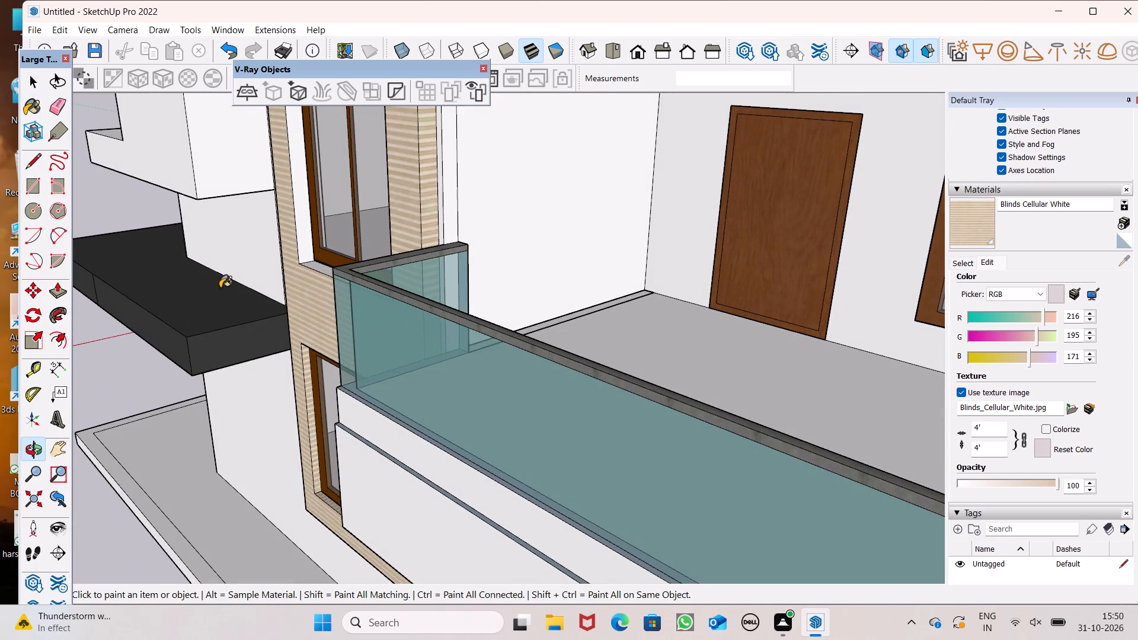
{"action": "scroll", "coordinate": [220, 281], "scroll_direction": "up", "scroll_amount": 1}
{"action": "middle_click_drag", "start_coordinate": [228, 303], "coordinate": [299, 368]}
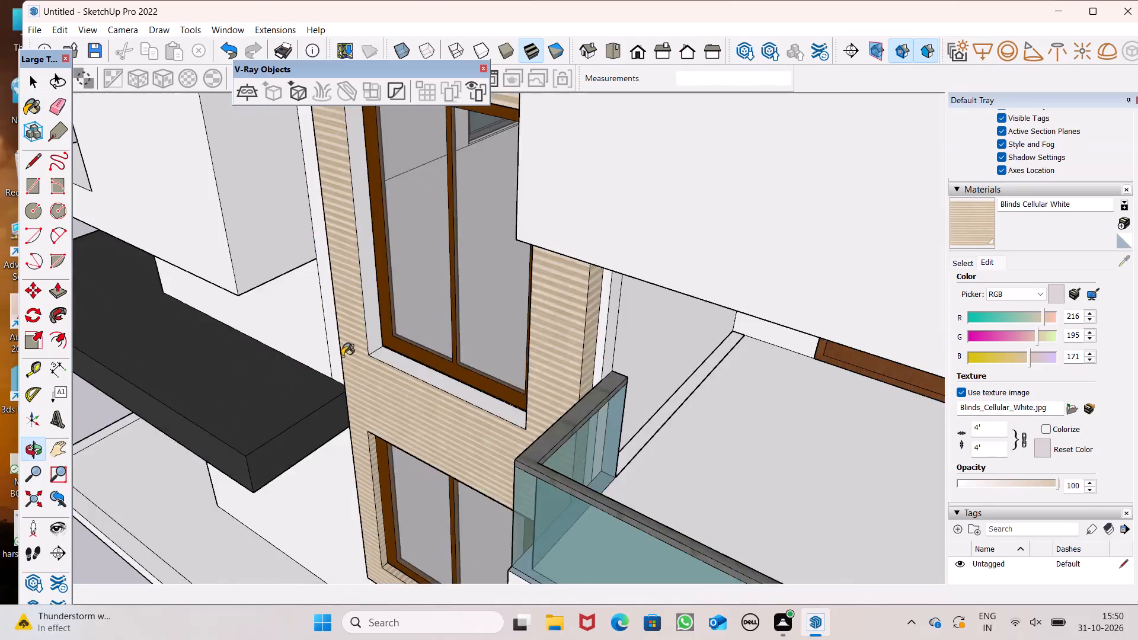
{"action": "scroll", "coordinate": [346, 350], "scroll_direction": "up", "scroll_amount": 6}
{"action": "left_click_drag", "start_coordinate": [389, 330], "coordinate": [389, 344]}
{"action": "left_click", "coordinate": [410, 396]}
{"action": "scroll", "coordinate": [389, 317], "scroll_direction": "down", "scroll_amount": 4}
{"action": "middle_click_drag", "start_coordinate": [377, 386], "coordinate": [644, 396]}
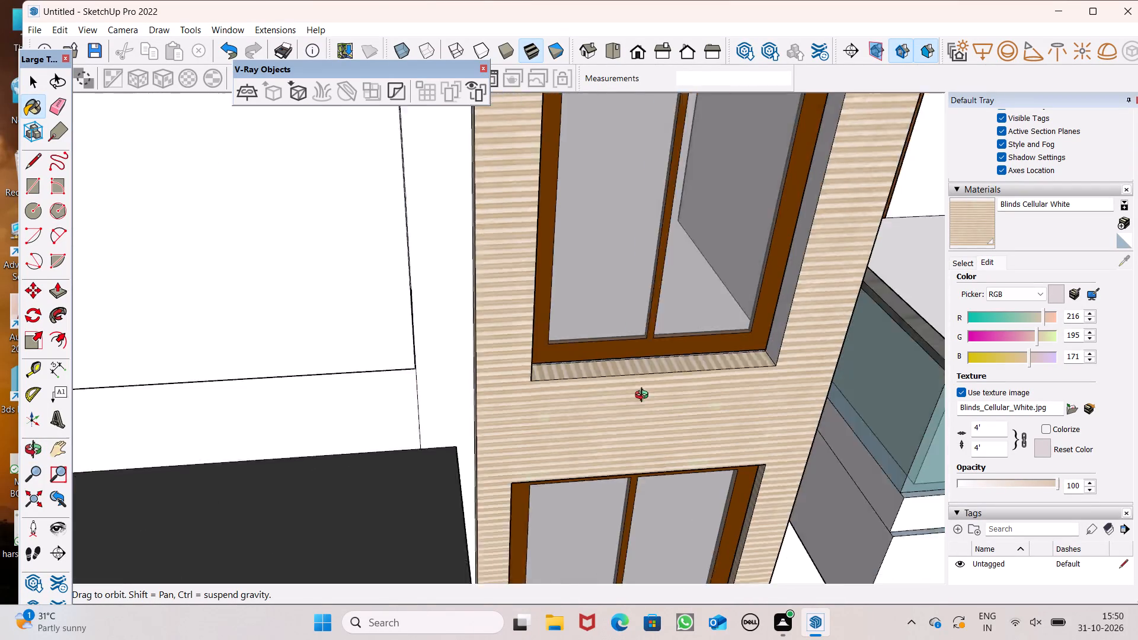
{"action": "middle_click_drag", "start_coordinate": [644, 396], "coordinate": [722, 364]}
{"action": "left_click", "coordinate": [773, 267]}
Paint the head reveal above the tower's middle window with Blinds Cellular White.
{"action": "scroll", "coordinate": [532, 322], "scroll_direction": "down", "scroll_amount": 5}
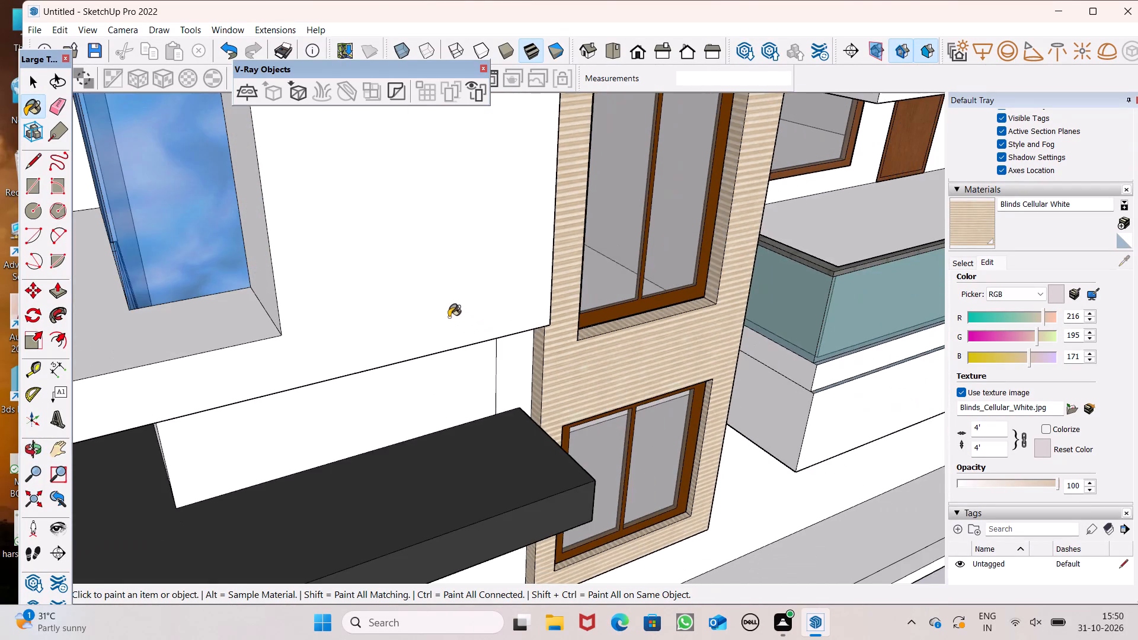
{"action": "scroll", "coordinate": [443, 324], "scroll_direction": "down", "scroll_amount": 5}
{"action": "middle_click_drag", "start_coordinate": [477, 331], "coordinate": [332, 36]}
{"action": "scroll", "coordinate": [564, 295], "scroll_direction": "down", "scroll_amount": 5}
{"action": "scroll", "coordinate": [554, 147], "scroll_direction": "up", "scroll_amount": 5}
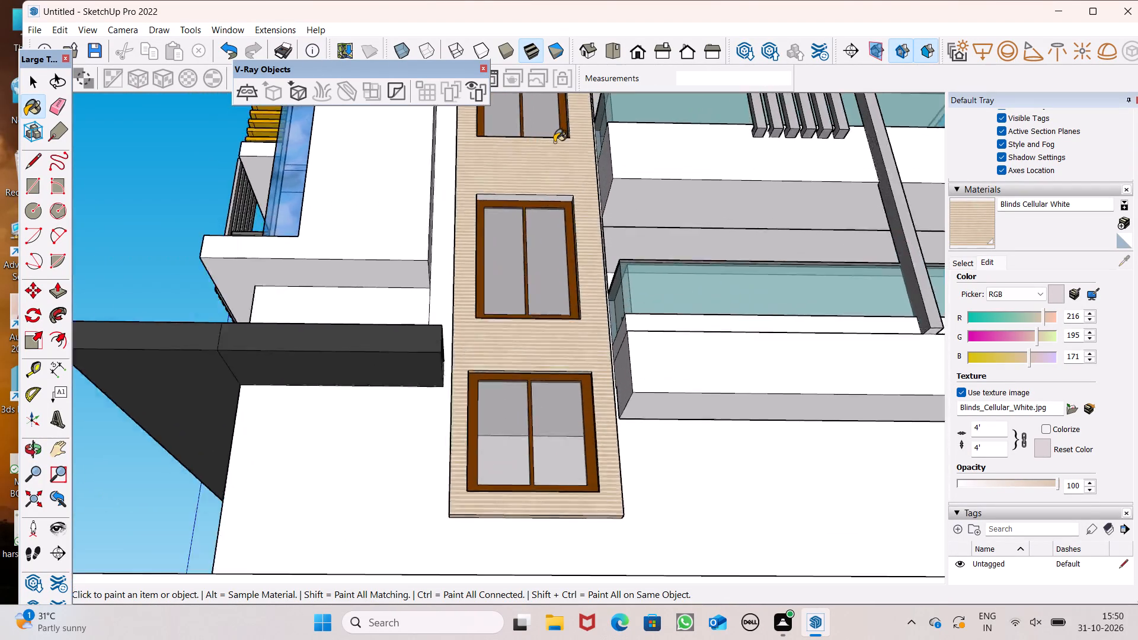
{"action": "scroll", "coordinate": [554, 142], "scroll_direction": "up", "scroll_amount": 2}
{"action": "scroll", "coordinate": [535, 194], "scroll_direction": "up", "scroll_amount": 8}
{"action": "middle_click_drag", "start_coordinate": [533, 235], "coordinate": [507, 175]}
{"action": "scroll", "coordinate": [463, 204], "scroll_direction": "up", "scroll_amount": 6}
{"action": "left_click", "coordinate": [458, 171]}
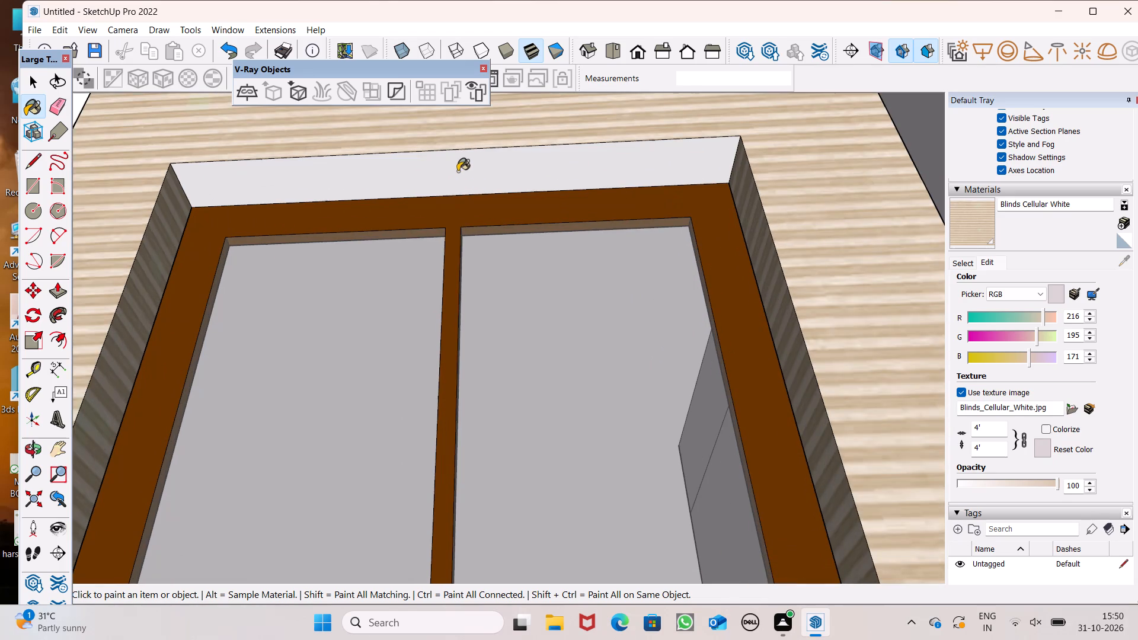
Apply Blinds Cellular White to both side reveals and the sill reveal of the tower's top window.
{"action": "scroll", "coordinate": [561, 249], "scroll_direction": "down", "scroll_amount": 6}
{"action": "middle_click_drag", "start_coordinate": [582, 262], "coordinate": [616, 403]}
{"action": "scroll", "coordinate": [577, 379], "scroll_direction": "down", "scroll_amount": 7}
{"action": "middle_click_drag", "start_coordinate": [622, 262], "coordinate": [722, 444]}
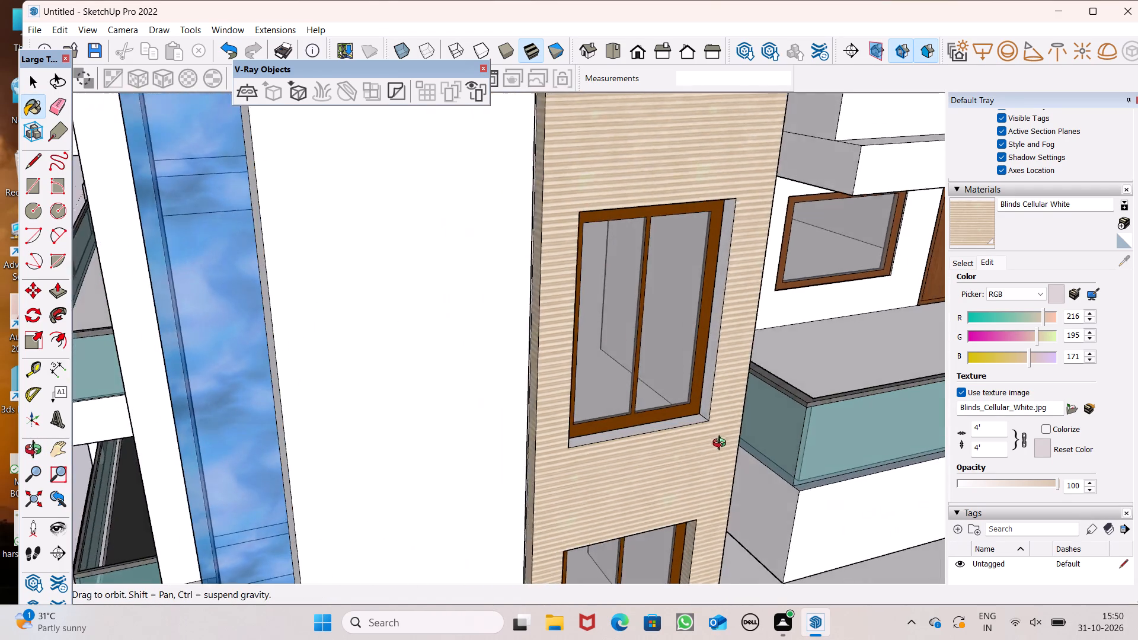
{"action": "middle_click_drag", "start_coordinate": [722, 444], "coordinate": [721, 444]}
{"action": "scroll", "coordinate": [721, 435], "scroll_direction": "up", "scroll_amount": 7}
{"action": "left_click", "coordinate": [702, 378]}
{"action": "left_click", "coordinate": [669, 414]}
{"action": "middle_click_drag", "start_coordinate": [696, 427], "coordinate": [367, 447]}
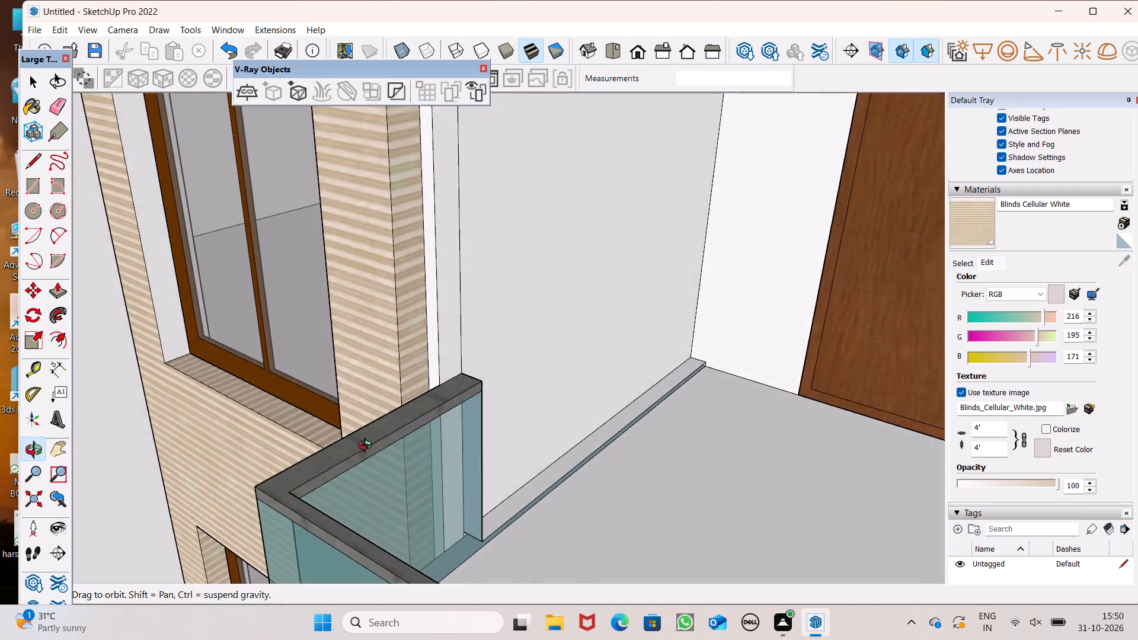
{"action": "middle_click_drag", "start_coordinate": [367, 447], "coordinate": [362, 418]}
{"action": "scroll", "coordinate": [363, 433], "scroll_direction": "up", "scroll_amount": 1}
{"action": "left_click", "coordinate": [158, 279]}
Paint the head reveal above the tower's top window with Blinds Cellular White.
{"action": "scroll", "coordinate": [261, 439], "scroll_direction": "down", "scroll_amount": 5}
{"action": "middle_click_drag", "start_coordinate": [239, 404], "coordinate": [528, 334]}
{"action": "scroll", "coordinate": [517, 427], "scroll_direction": "down", "scroll_amount": 4}
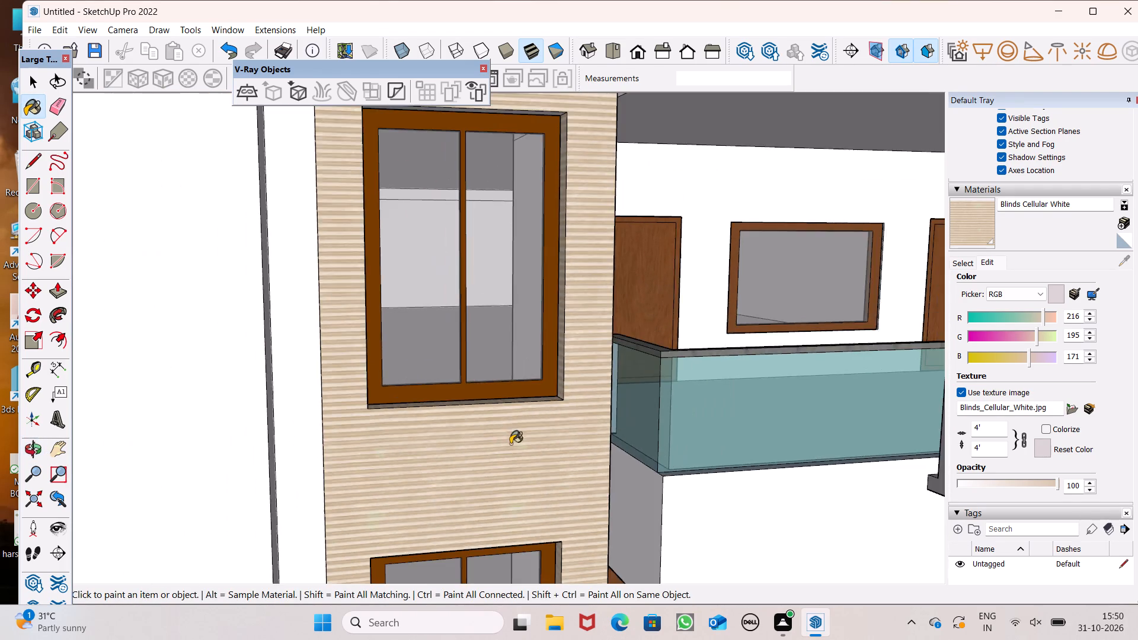
{"action": "scroll", "coordinate": [510, 444], "scroll_direction": "down", "scroll_amount": 2}
{"action": "scroll", "coordinate": [487, 362], "scroll_direction": "down", "scroll_amount": 5}
{"action": "middle_click_drag", "start_coordinate": [478, 329], "coordinate": [460, 148]}
{"action": "middle_click", "coordinate": [460, 148]}
{"action": "scroll", "coordinate": [460, 148], "scroll_direction": "up", "scroll_amount": 8}
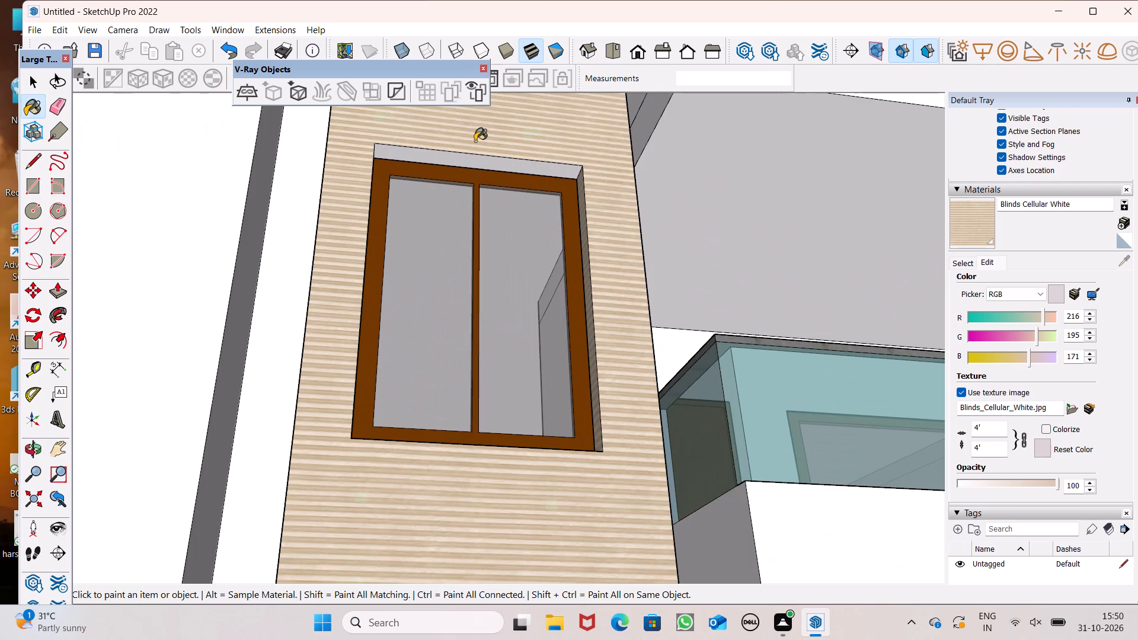
{"action": "scroll", "coordinate": [480, 135], "scroll_direction": "up", "scroll_amount": 7}
{"action": "left_click", "coordinate": [486, 185]}
Paint the window tower's top edge face with Blinds Cellular White.
{"action": "scroll", "coordinate": [448, 187], "scroll_direction": "down", "scroll_amount": 6}
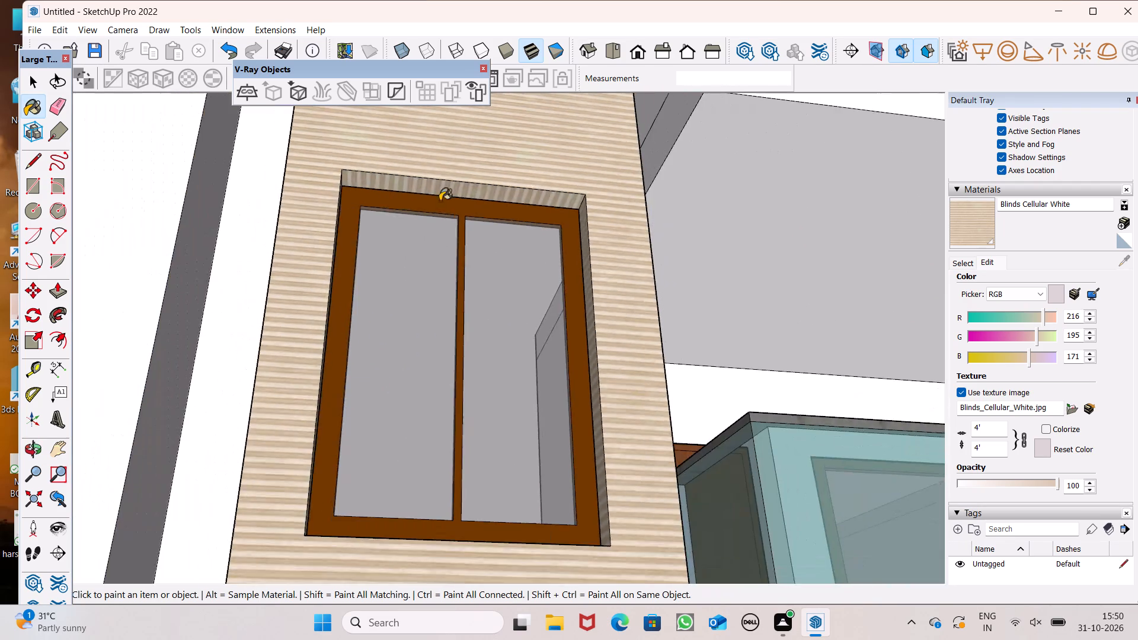
{"action": "scroll", "coordinate": [440, 201], "scroll_direction": "down", "scroll_amount": 7}
{"action": "middle_click_drag", "start_coordinate": [438, 206], "coordinate": [309, 526]}
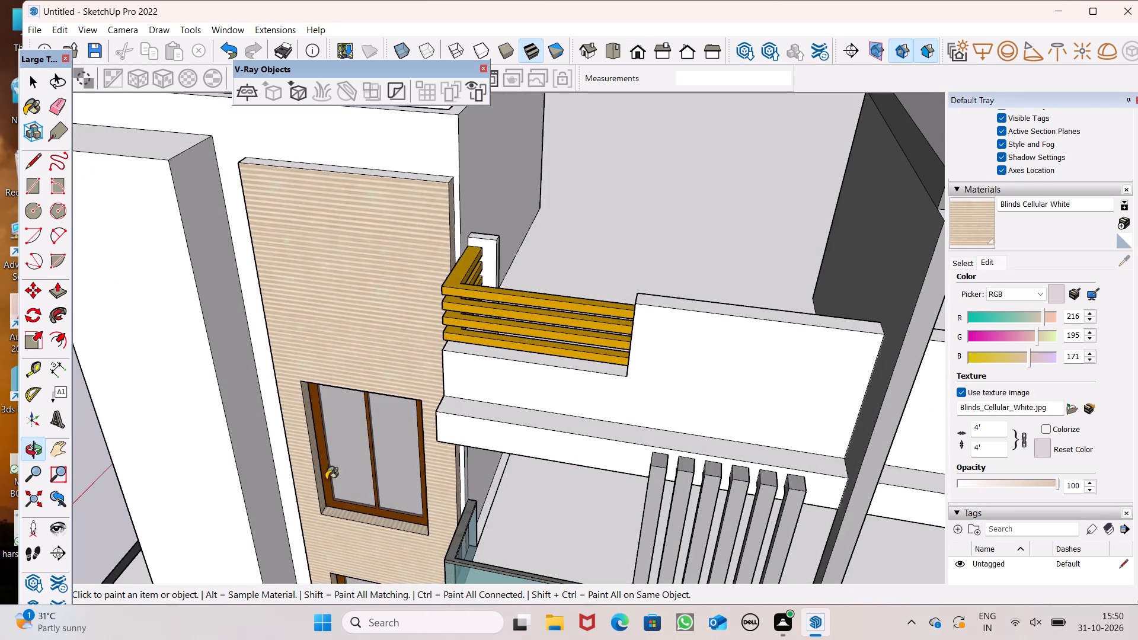
{"action": "scroll", "coordinate": [340, 209], "scroll_direction": "up", "scroll_amount": 7}
{"action": "left_click", "coordinate": [320, 141]}
{"action": "middle_click_drag", "start_coordinate": [465, 224], "coordinate": [257, 208]}
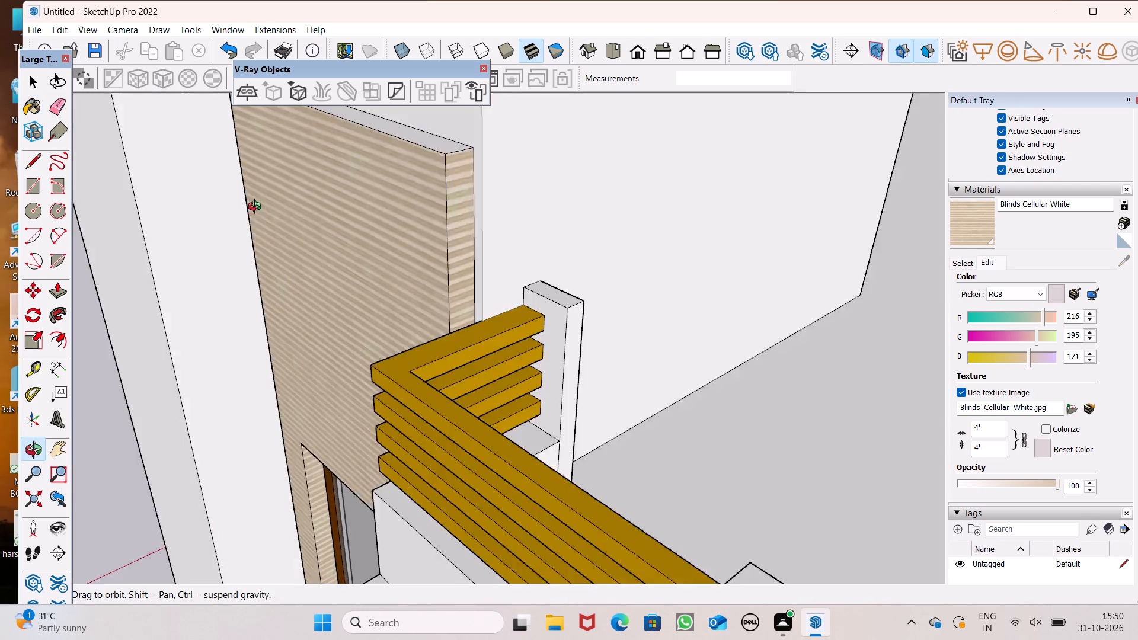
{"action": "middle_click_drag", "start_coordinate": [257, 208], "coordinate": [863, 293]}
{"action": "left_click", "coordinate": [519, 247]}
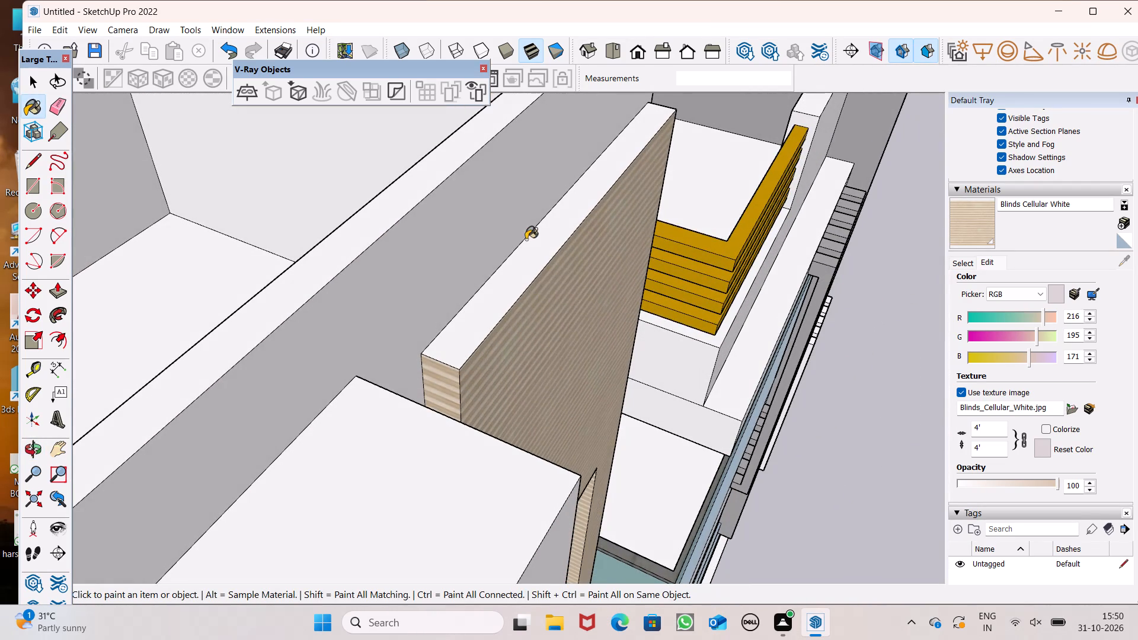
{"action": "left_click", "coordinate": [541, 251]}
Switch the material library to the Colors collection and find its grey swatches.
{"action": "scroll", "coordinate": [526, 223], "scroll_direction": "down", "scroll_amount": 7}
{"action": "middle_click_drag", "start_coordinate": [541, 312], "coordinate": [329, 223]}
{"action": "scroll", "coordinate": [328, 221], "scroll_direction": "down", "scroll_amount": 7}
{"action": "middle_click_drag", "start_coordinate": [430, 356], "coordinate": [301, 255]}
{"action": "scroll", "coordinate": [301, 247], "scroll_direction": "down", "scroll_amount": 10}
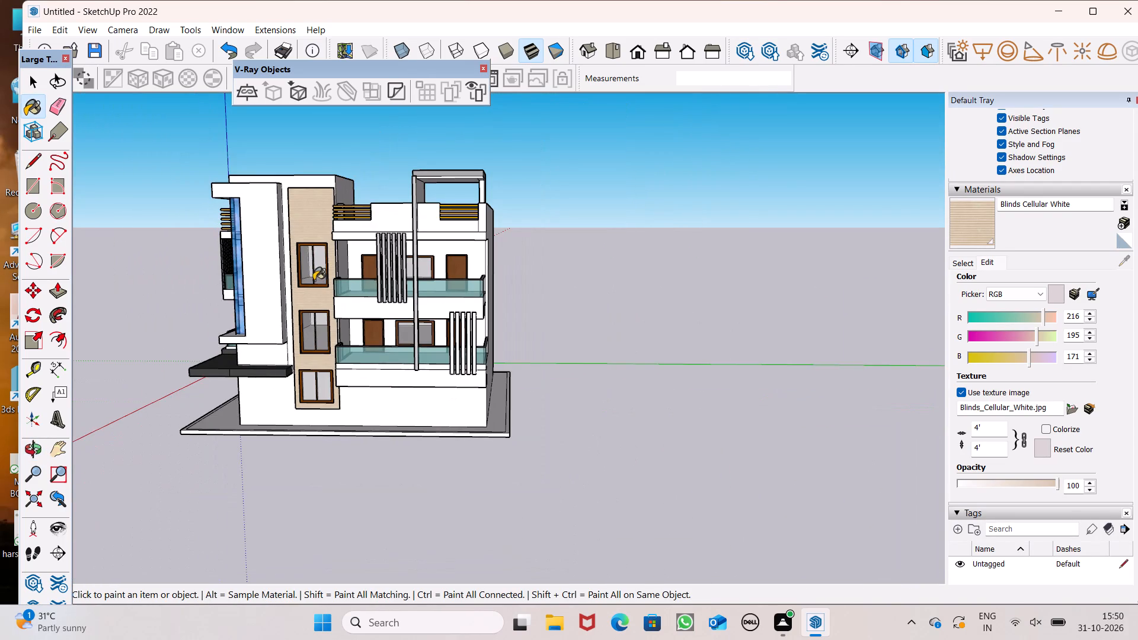
{"action": "scroll", "coordinate": [320, 284], "scroll_direction": "down", "scroll_amount": 1}
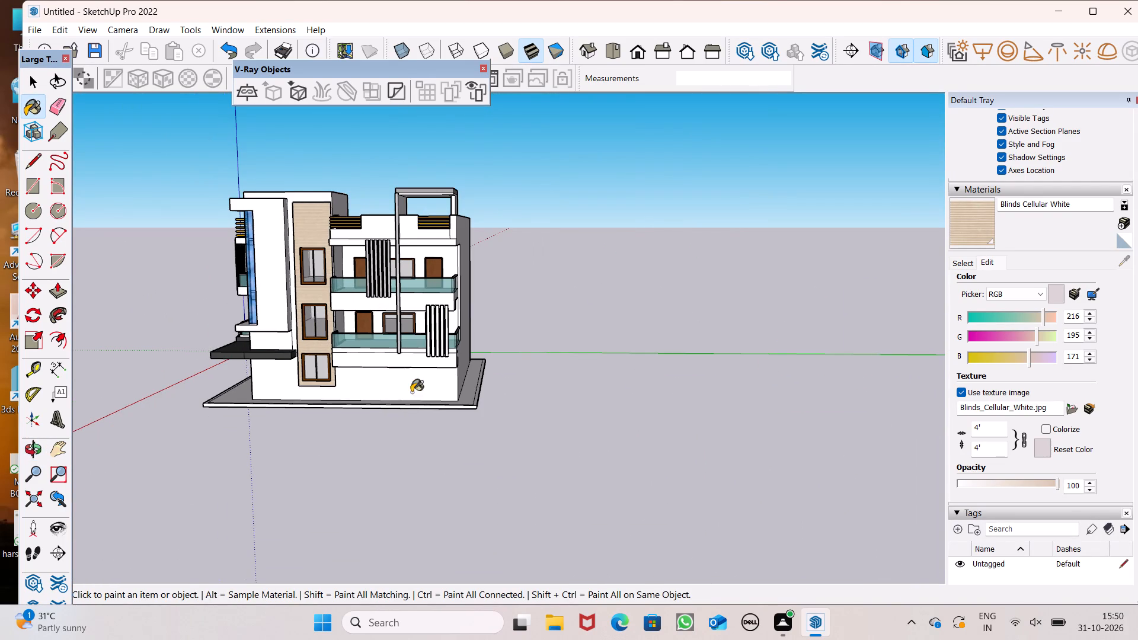
{"action": "scroll", "coordinate": [367, 366], "scroll_direction": "up", "scroll_amount": 8}
{"action": "middle_click_drag", "start_coordinate": [558, 412], "coordinate": [405, 508]}
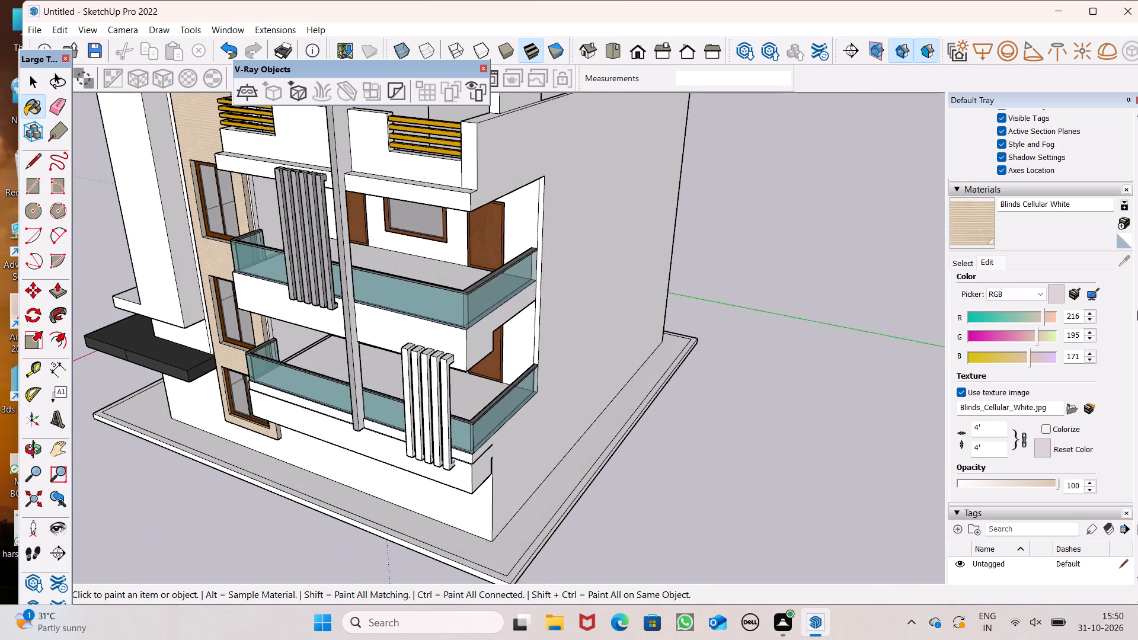
{"action": "left_click", "coordinate": [963, 263]}
{"action": "left_click", "coordinate": [1030, 279]}
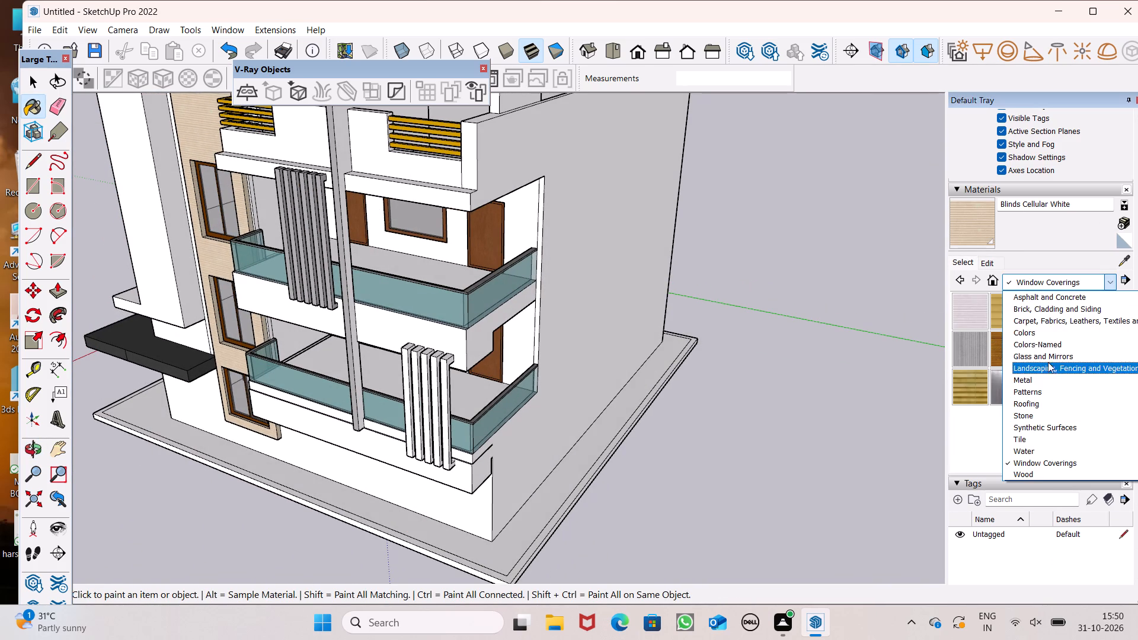
{"action": "left_click", "coordinate": [1039, 332]}
{"action": "scroll", "coordinate": [1072, 419], "scroll_direction": "down", "scroll_amount": 4}
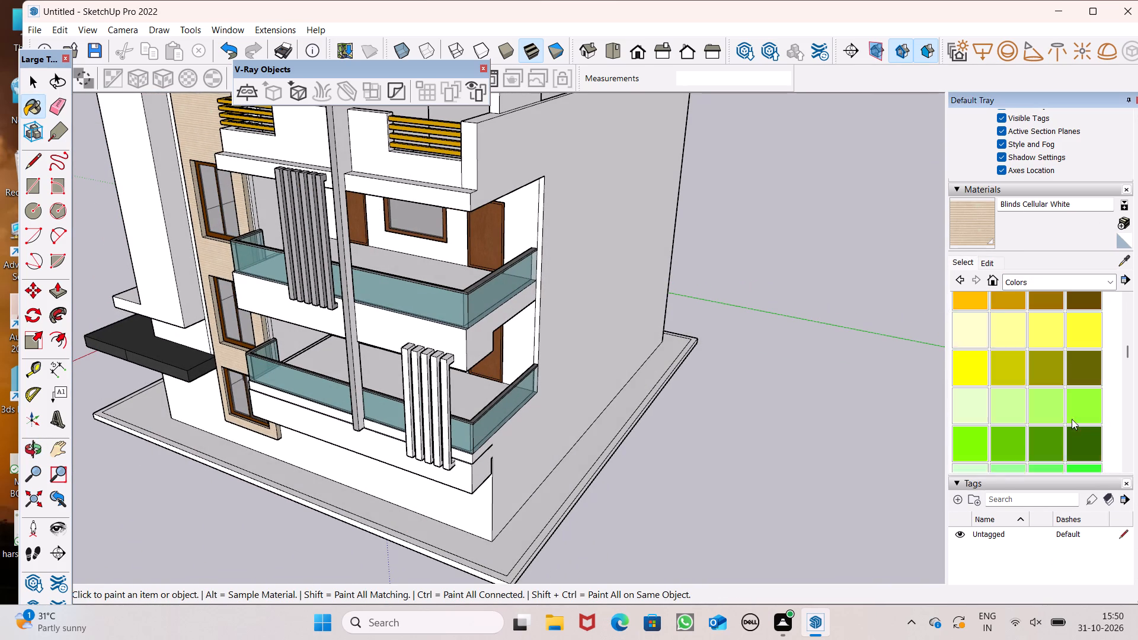
{"action": "scroll", "coordinate": [1072, 419], "scroll_direction": "down", "scroll_amount": 9}
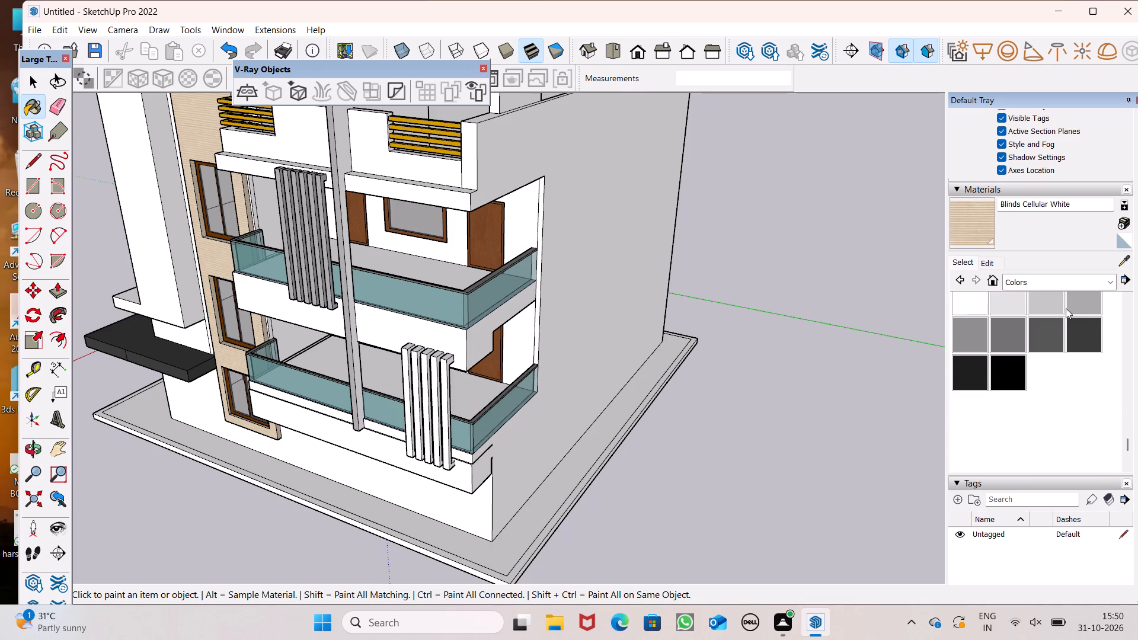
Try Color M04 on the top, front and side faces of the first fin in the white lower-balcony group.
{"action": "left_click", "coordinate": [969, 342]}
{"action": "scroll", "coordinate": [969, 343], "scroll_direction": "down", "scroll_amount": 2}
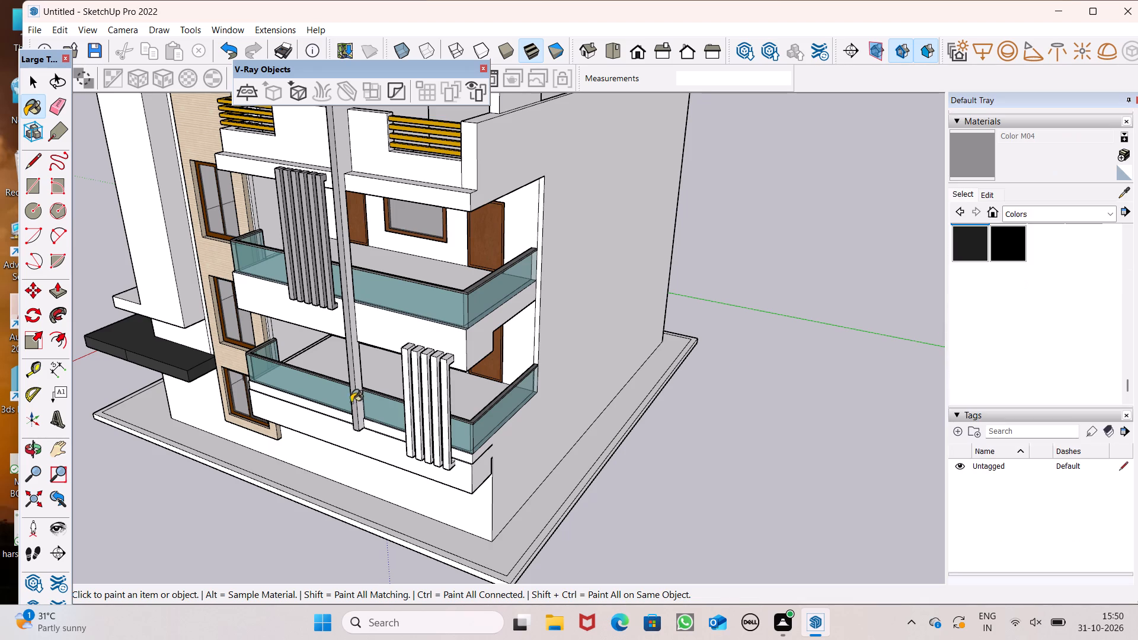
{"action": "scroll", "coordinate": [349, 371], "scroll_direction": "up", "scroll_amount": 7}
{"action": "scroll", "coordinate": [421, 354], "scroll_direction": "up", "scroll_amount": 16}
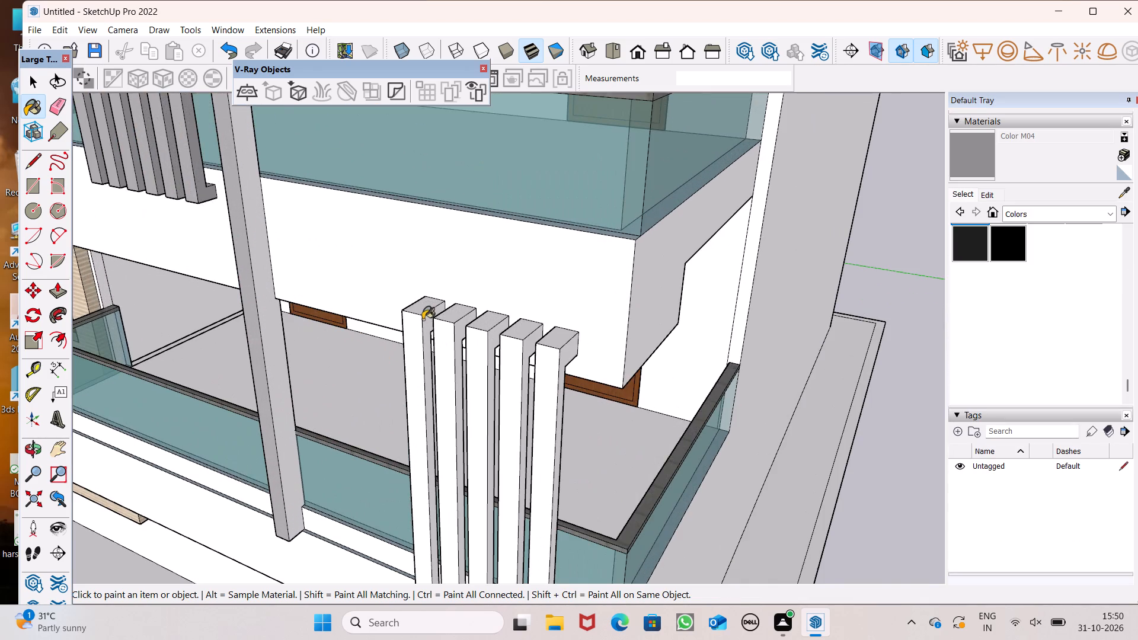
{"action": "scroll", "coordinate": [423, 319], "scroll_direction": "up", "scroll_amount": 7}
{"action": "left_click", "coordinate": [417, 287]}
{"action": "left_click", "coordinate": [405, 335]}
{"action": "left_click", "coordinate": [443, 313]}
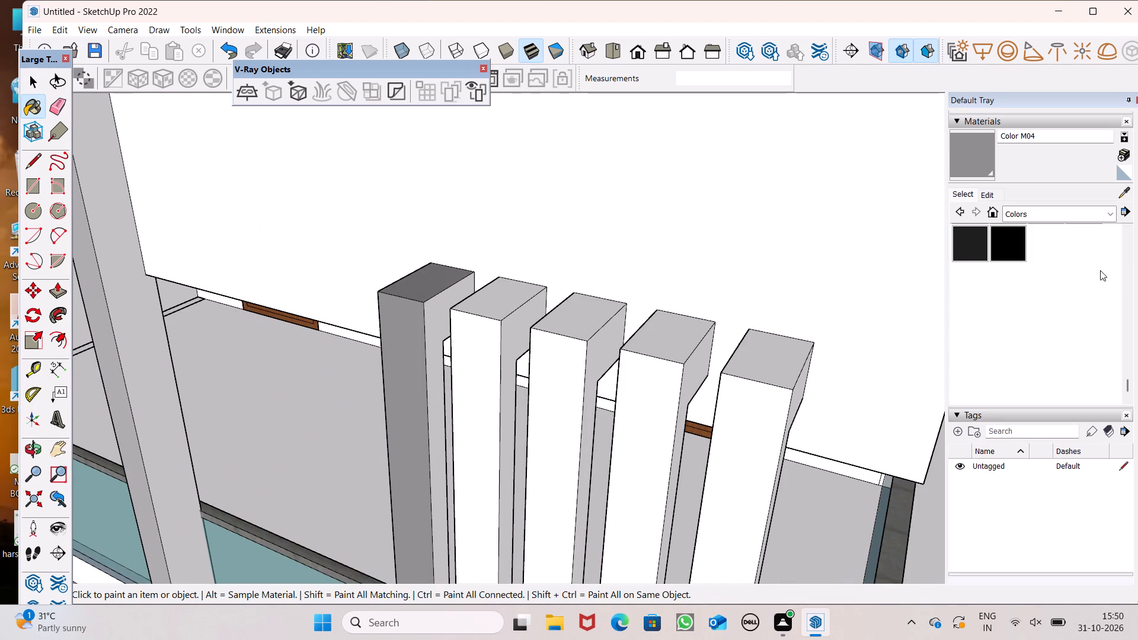
Paint the first lower-balcony fin's top, front and side faces and the second fin's top and front faces with Color M03.
{"action": "scroll", "coordinate": [1079, 293], "scroll_direction": "up", "scroll_amount": 2}
{"action": "left_click", "coordinate": [1079, 306]}
{"action": "scroll", "coordinate": [271, 311], "scroll_direction": "up", "scroll_amount": 4}
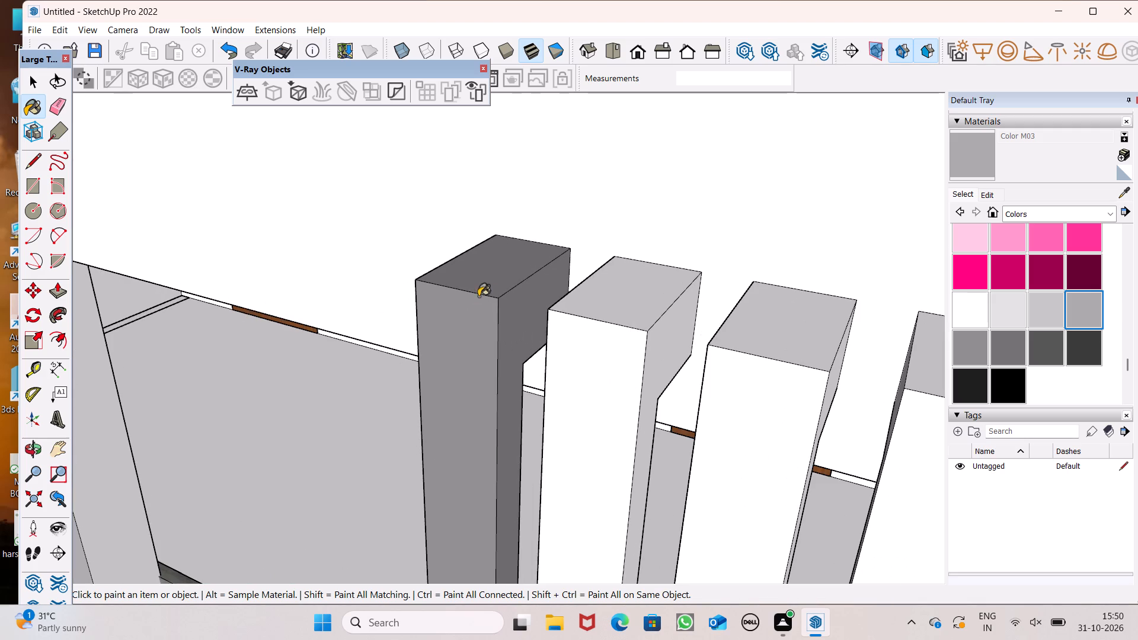
{"action": "left_click", "coordinate": [501, 268]}
{"action": "left_click", "coordinate": [475, 340]}
{"action": "left_click", "coordinate": [546, 318]}
{"action": "left_click", "coordinate": [606, 283]}
{"action": "left_click", "coordinate": [562, 347]}
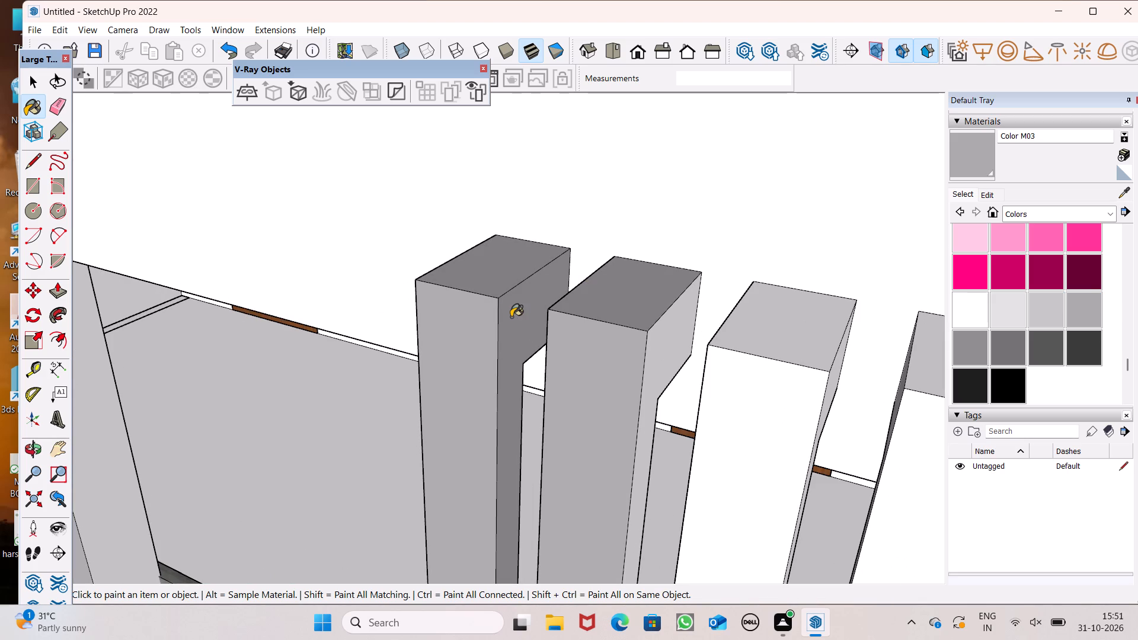
{"action": "left_click", "coordinate": [510, 316]}
Paint Color M03 on the second fin's side face and the top, front and side faces of the third and fourth fins.
{"action": "middle_click_drag", "start_coordinate": [593, 385], "coordinate": [404, 359]}
{"action": "left_click", "coordinate": [564, 352]}
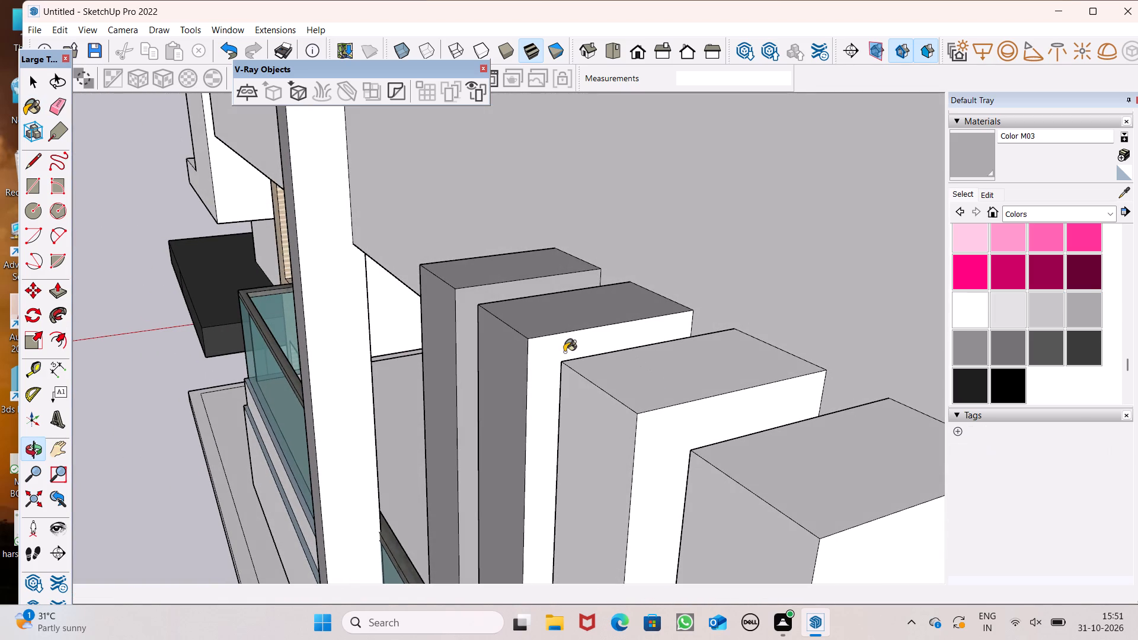
{"action": "left_click", "coordinate": [632, 375]}
{"action": "left_click", "coordinate": [666, 433]}
{"action": "left_click", "coordinate": [797, 475]}
{"action": "left_click", "coordinate": [894, 527]}
{"action": "left_click_drag", "start_coordinate": [568, 440], "coordinate": [575, 441]}
{"action": "middle_click_drag", "start_coordinate": [676, 465], "coordinate": [884, 438]}
{"action": "scroll", "coordinate": [867, 443], "scroll_direction": "up", "scroll_amount": 1}
{"action": "left_click_drag", "start_coordinate": [891, 451], "coordinate": [876, 438]}
Paint the top, front and side faces of the fifth lower-balcony fin with Color M03.
{"action": "scroll", "coordinate": [599, 312], "scroll_direction": "down", "scroll_amount": 6}
{"action": "middle_click_drag", "start_coordinate": [549, 331], "coordinate": [501, 332]}
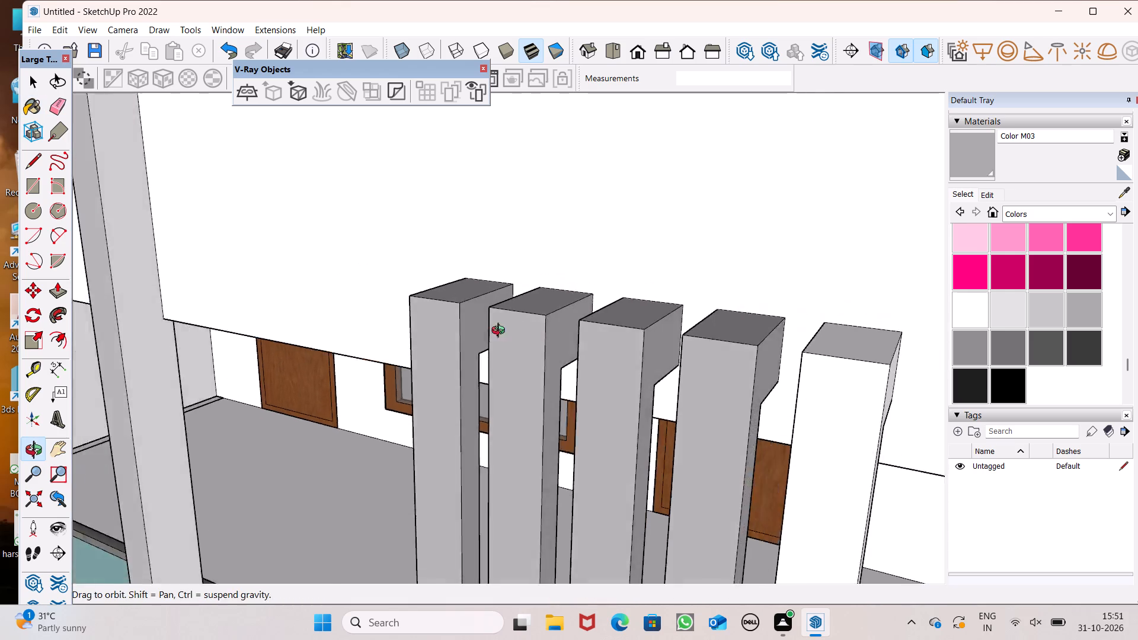
{"action": "middle_click_drag", "start_coordinate": [501, 332], "coordinate": [453, 334]}
{"action": "left_click_drag", "start_coordinate": [830, 363], "coordinate": [827, 374]}
{"action": "left_click", "coordinate": [821, 432]}
{"action": "left_click", "coordinate": [882, 422]}
Paint the undersides of the hooked tops of all five lower-balcony fins with Color M03.
{"action": "middle_click_drag", "start_coordinate": [807, 405], "coordinate": [504, 170]}
{"action": "scroll", "coordinate": [807, 405], "scroll_direction": "up", "scroll_amount": 1}
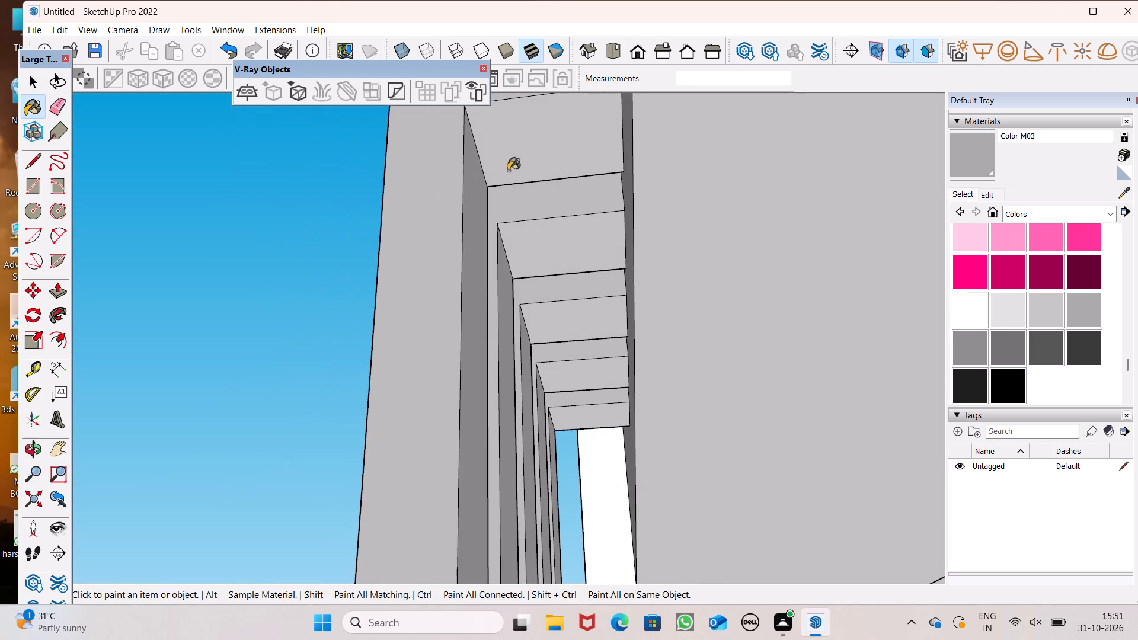
{"action": "left_click", "coordinate": [522, 141]}
{"action": "left_click", "coordinate": [549, 236]}
{"action": "left_click", "coordinate": [562, 312]}
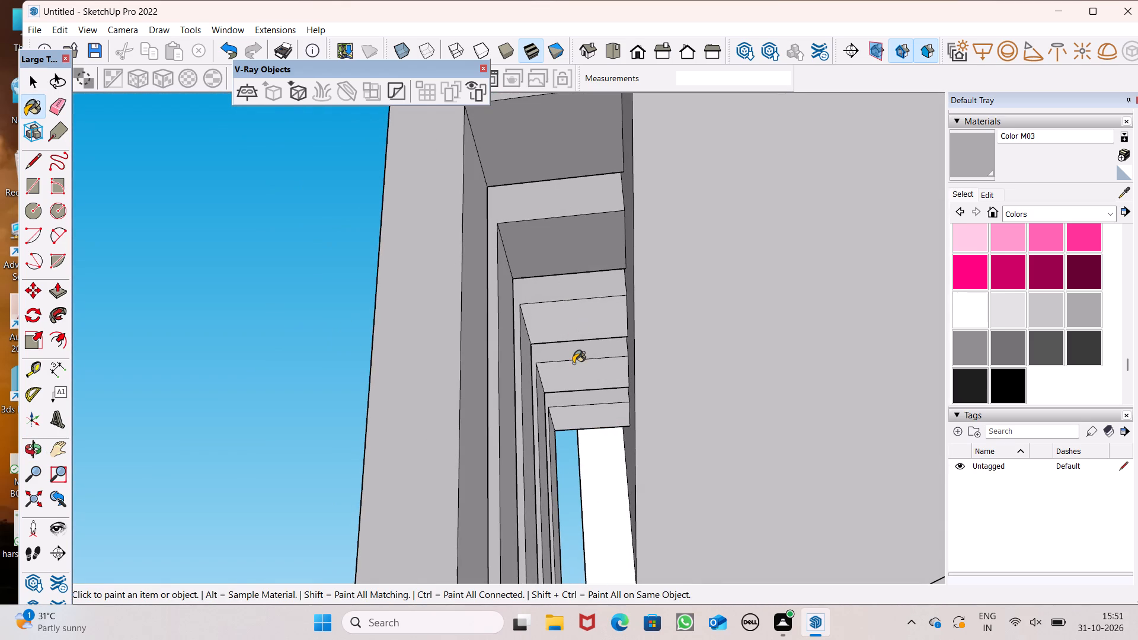
{"action": "left_click", "coordinate": [573, 364]}
{"action": "left_click", "coordinate": [601, 417]}
Paint the building-facing inner faces of the five lower-balcony fins' uprights with Color M03.
{"action": "middle_click_drag", "start_coordinate": [580, 442], "coordinate": [560, 456]}
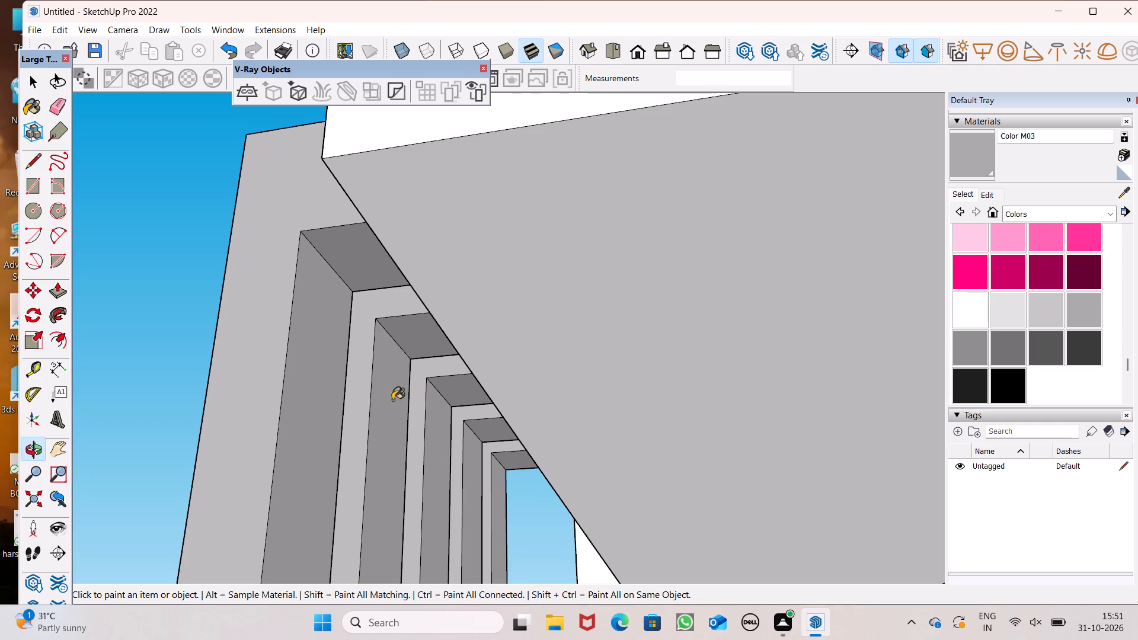
{"action": "left_click", "coordinate": [369, 396]}
{"action": "left_click", "coordinate": [362, 380]}
{"action": "left_click", "coordinate": [394, 380]}
{"action": "left_click", "coordinate": [295, 319]}
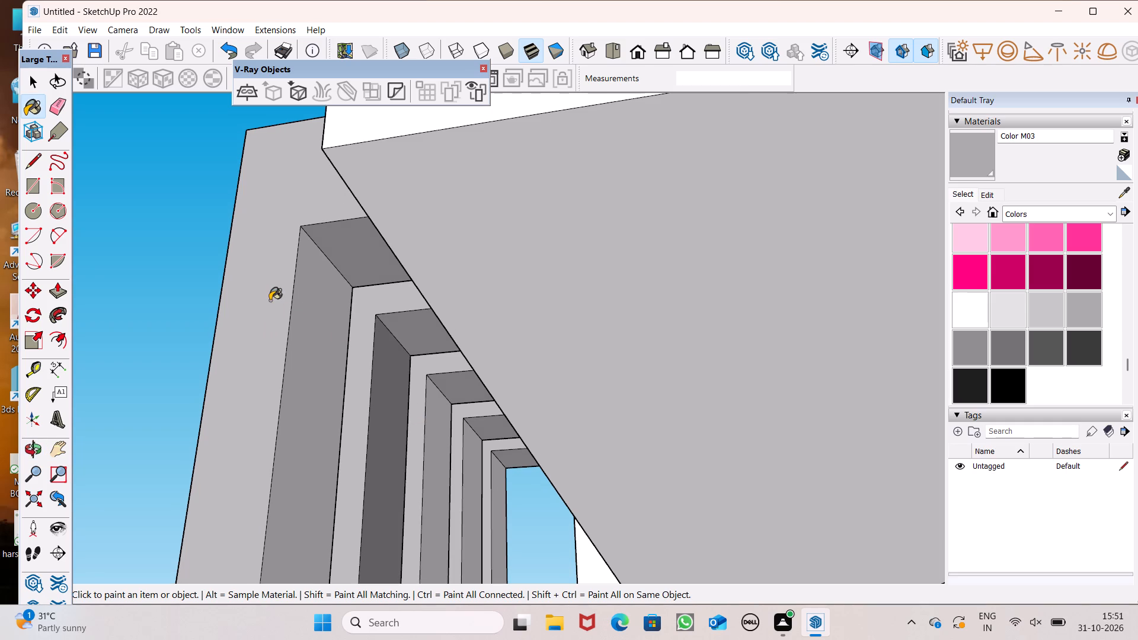
{"action": "left_click", "coordinate": [268, 299]}
{"action": "left_click", "coordinate": [298, 205]}
{"action": "left_click", "coordinate": [350, 255]}
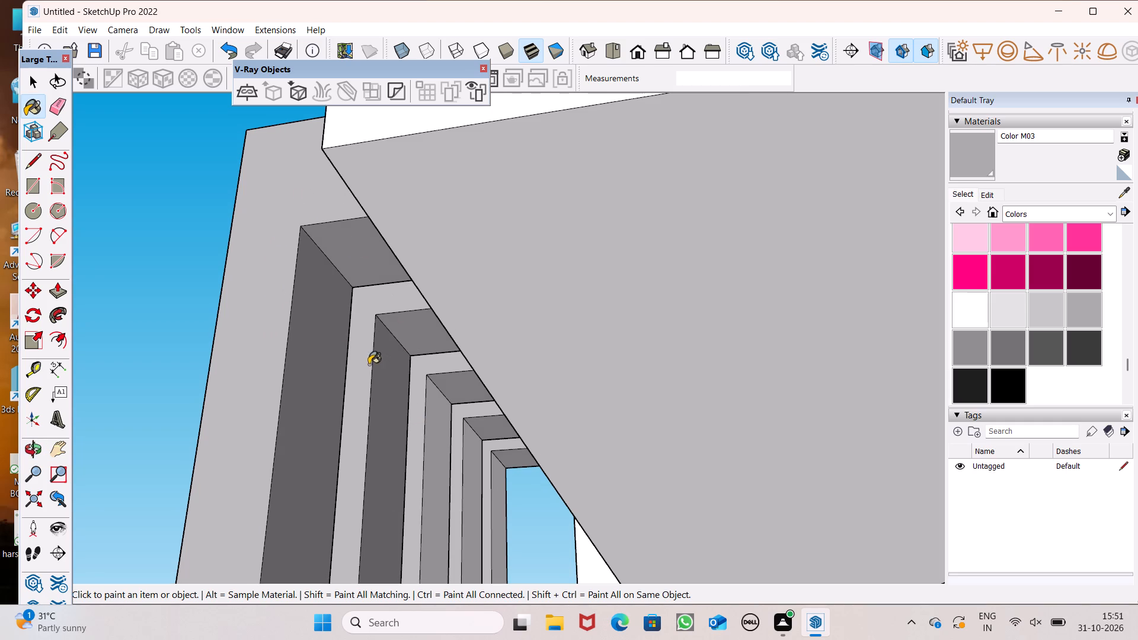
{"action": "left_click", "coordinate": [363, 351]}
{"action": "left_click", "coordinate": [434, 425]}
{"action": "left_click", "coordinate": [419, 424]}
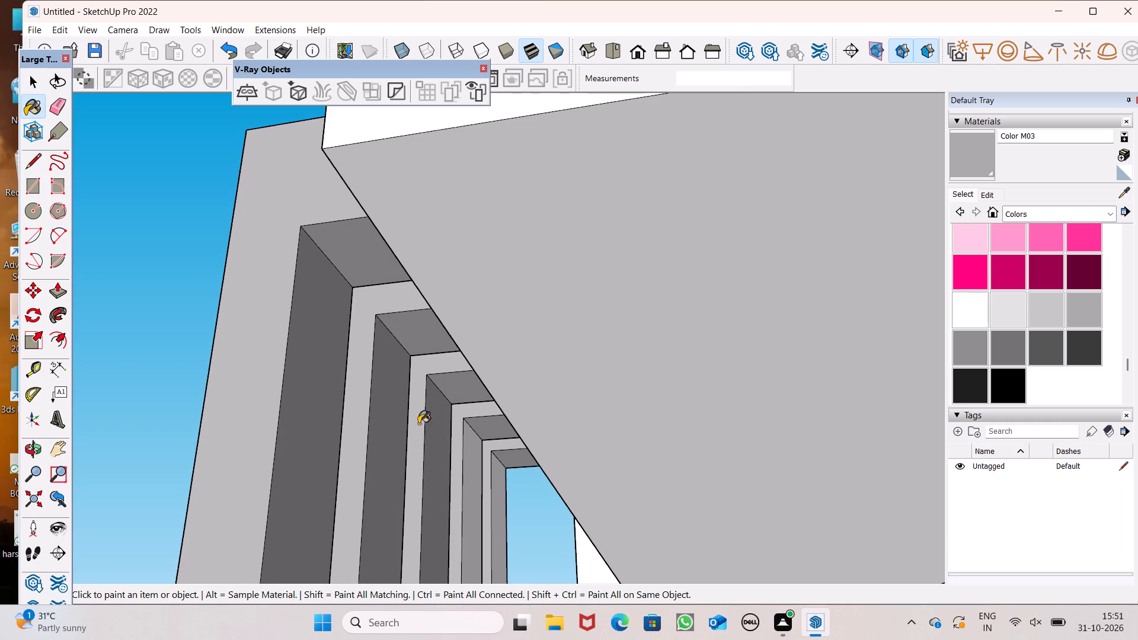
{"action": "scroll", "coordinate": [450, 484], "scroll_direction": "up", "scroll_amount": 5}
{"action": "left_click", "coordinate": [490, 476]}
{"action": "left_click", "coordinate": [453, 428]}
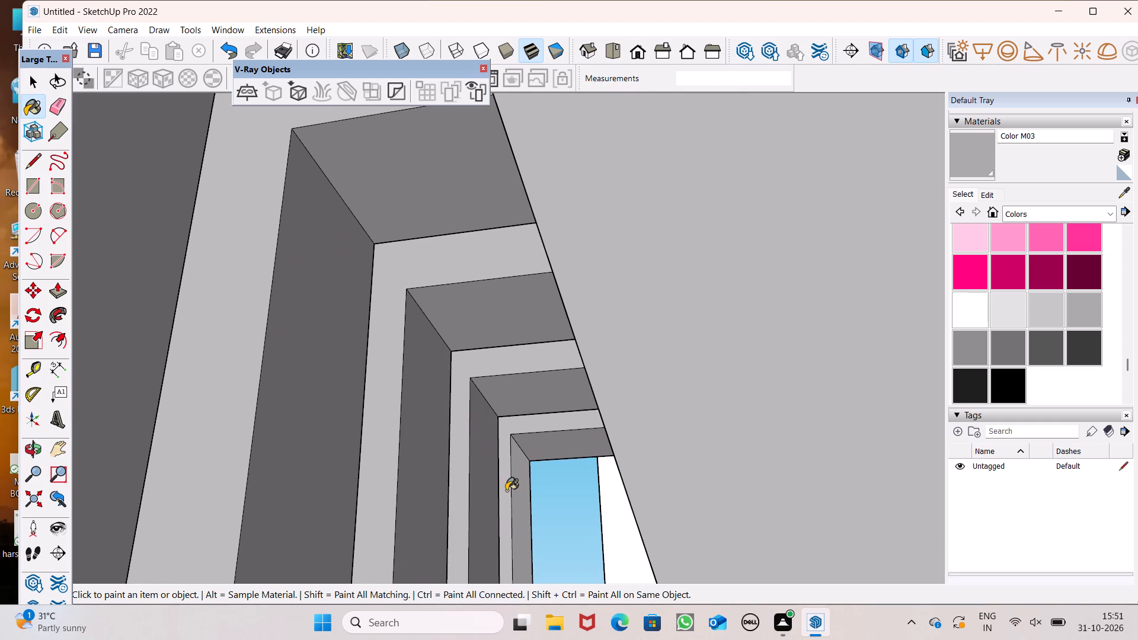
{"action": "left_click", "coordinate": [517, 497]}
{"action": "left_click", "coordinate": [509, 495]}
Paint the remaining white side faces on the opposite side of the five lower-balcony fins with Color M03.
{"action": "middle_click_drag", "start_coordinate": [506, 502], "coordinate": [882, 636]}
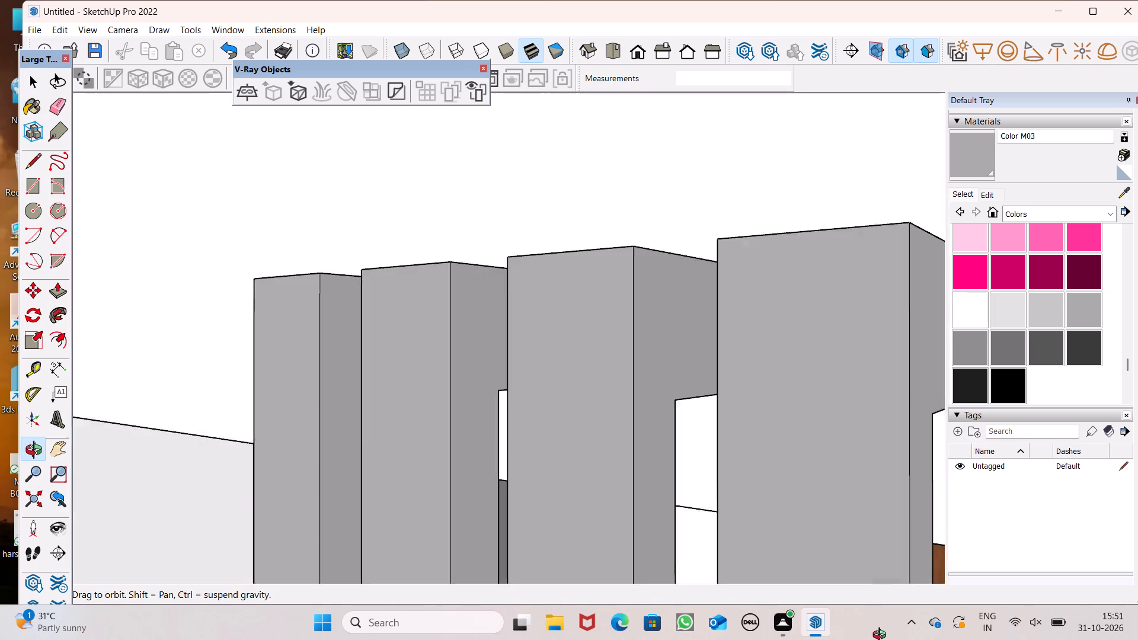
{"action": "middle_click_drag", "start_coordinate": [882, 636], "coordinate": [886, 577]}
{"action": "scroll", "coordinate": [900, 619], "scroll_direction": "up", "scroll_amount": 1}
{"action": "scroll", "coordinate": [747, 399], "scroll_direction": "down", "scroll_amount": 7}
{"action": "scroll", "coordinate": [538, 383], "scroll_direction": "down", "scroll_amount": 6}
{"action": "middle_click_drag", "start_coordinate": [486, 428], "coordinate": [846, 536]}
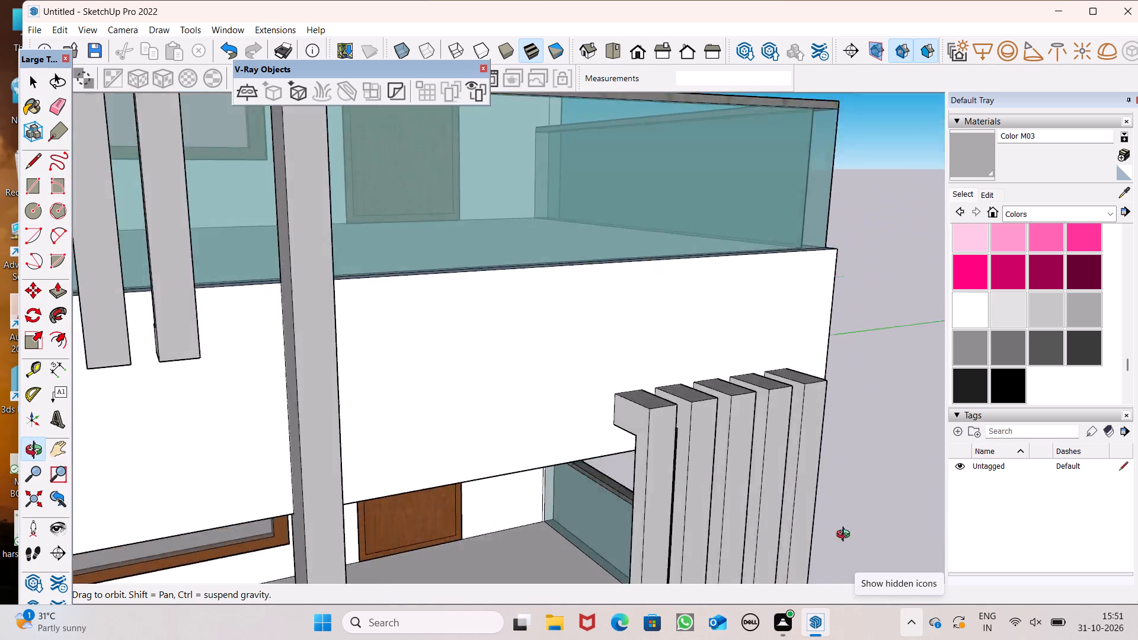
{"action": "middle_click_drag", "start_coordinate": [846, 536], "coordinate": [924, 486]}
{"action": "scroll", "coordinate": [723, 441], "scroll_direction": "up", "scroll_amount": 3}
{"action": "left_click", "coordinate": [639, 391]}
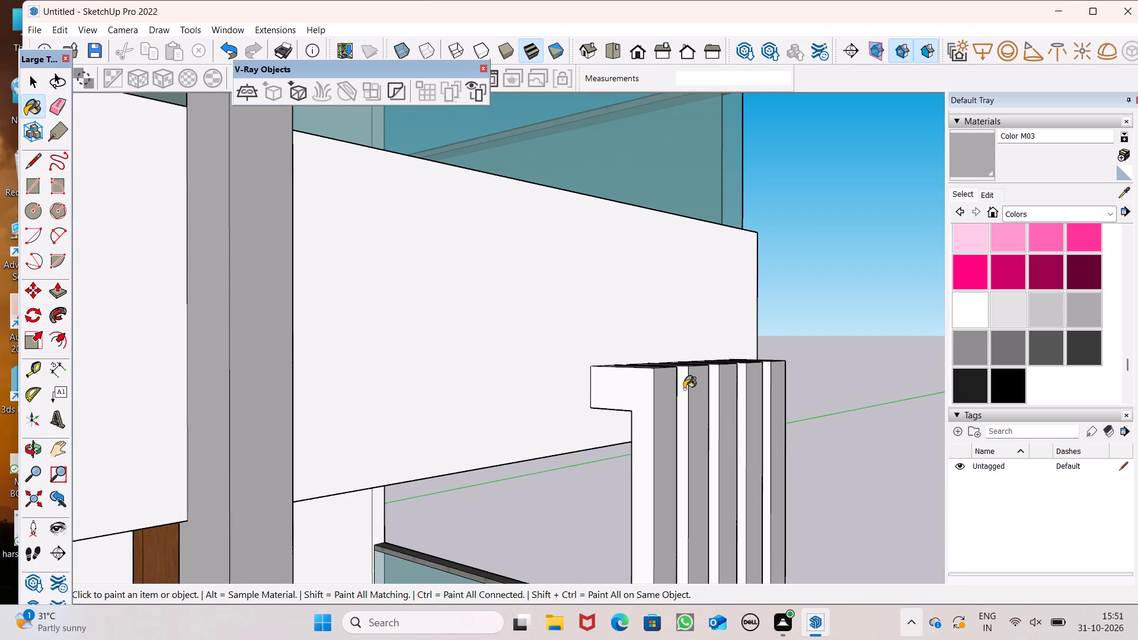
{"action": "left_click", "coordinate": [684, 389]}
{"action": "left_click", "coordinate": [709, 397]}
{"action": "left_click", "coordinate": [744, 399]}
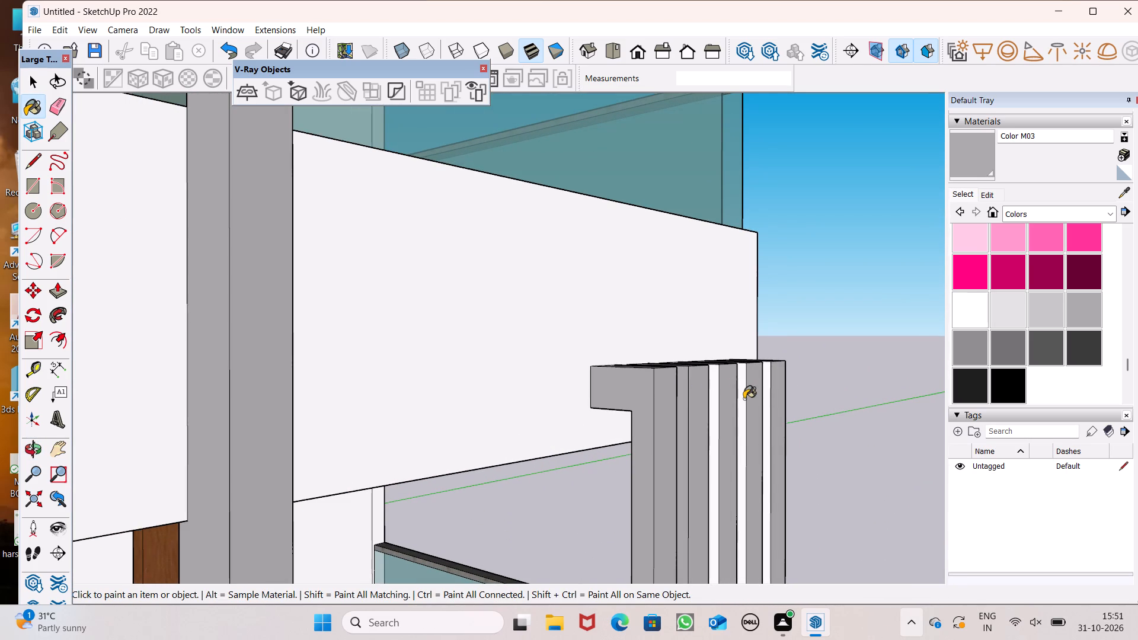
{"action": "left_click", "coordinate": [771, 405]}
{"action": "scroll", "coordinate": [773, 402], "scroll_direction": "up", "scroll_amount": 7}
{"action": "left_click_drag", "start_coordinate": [765, 387], "coordinate": [761, 379]}
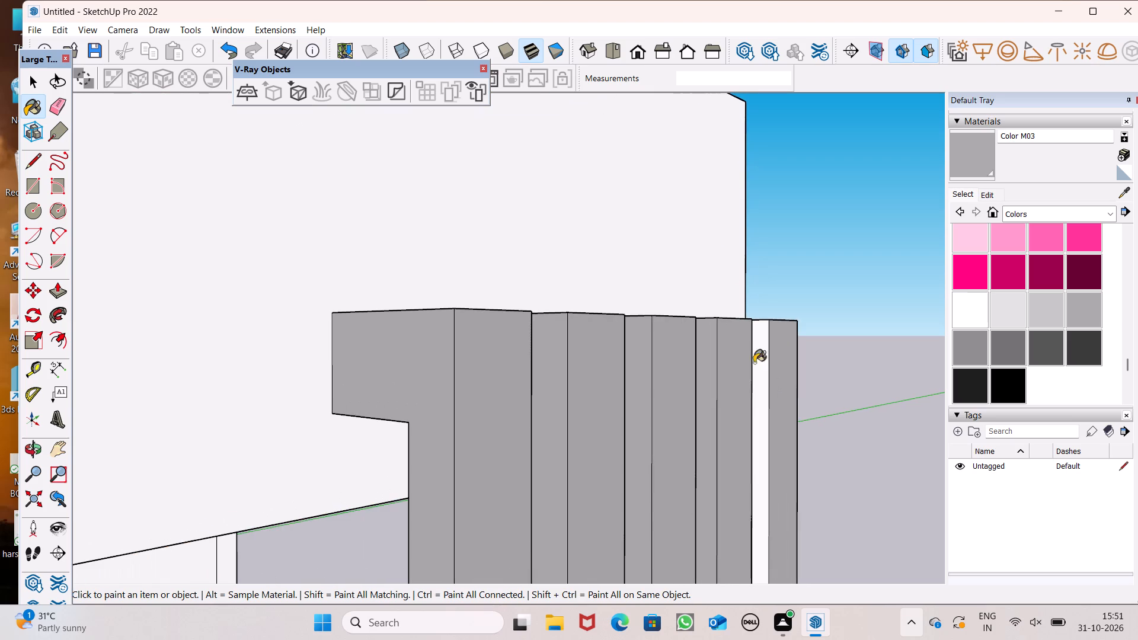
Paint the bottom end faces of the five lower-balcony fins with Color M03.
{"action": "scroll", "coordinate": [724, 206], "scroll_direction": "down", "scroll_amount": 19}
{"action": "middle_click_drag", "start_coordinate": [762, 455], "coordinate": [586, 120]}
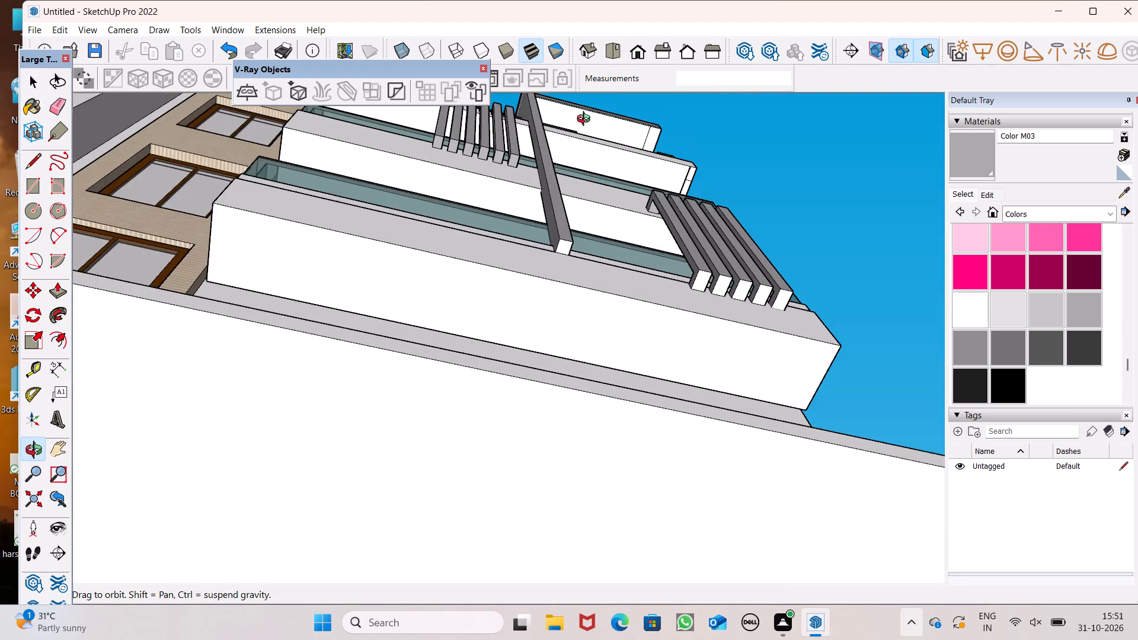
{"action": "middle_click_drag", "start_coordinate": [586, 120], "coordinate": [585, 131]}
{"action": "scroll", "coordinate": [748, 292], "scroll_direction": "up", "scroll_amount": 7}
{"action": "scroll", "coordinate": [466, 279], "scroll_direction": "up", "scroll_amount": 4}
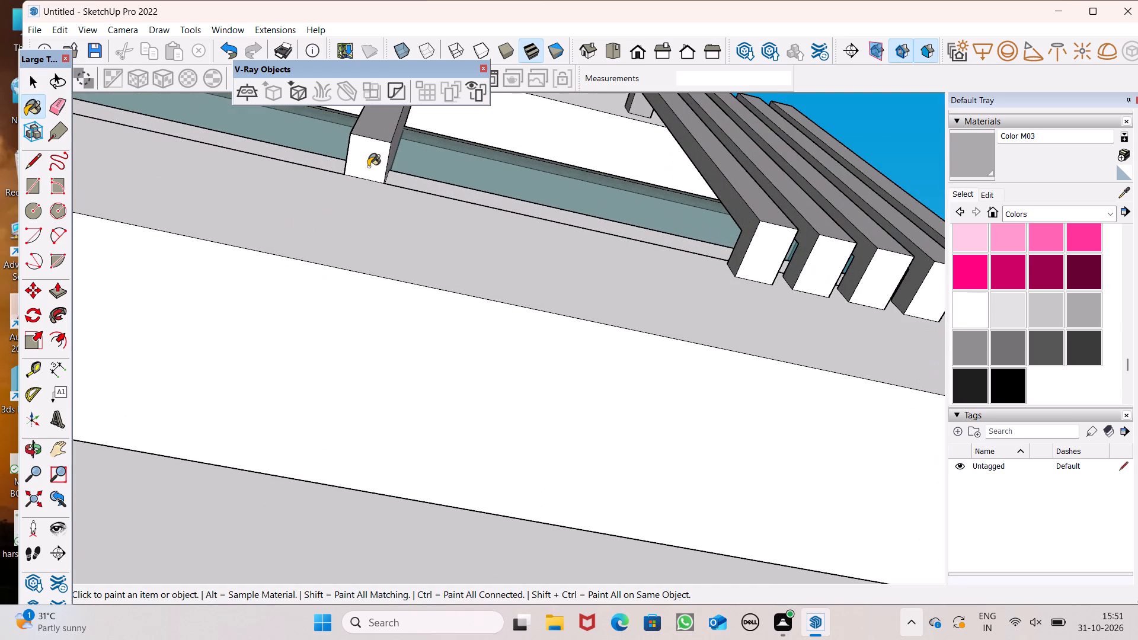
{"action": "left_click_drag", "start_coordinate": [769, 254], "coordinate": [775, 256]}
{"action": "left_click_drag", "start_coordinate": [811, 268], "coordinate": [801, 260]}
{"action": "scroll", "coordinate": [669, 218], "scroll_direction": "down", "scroll_amount": 8}
{"action": "scroll", "coordinate": [844, 249], "scroll_direction": "up", "scroll_amount": 6}
{"action": "left_click", "coordinate": [797, 274]}
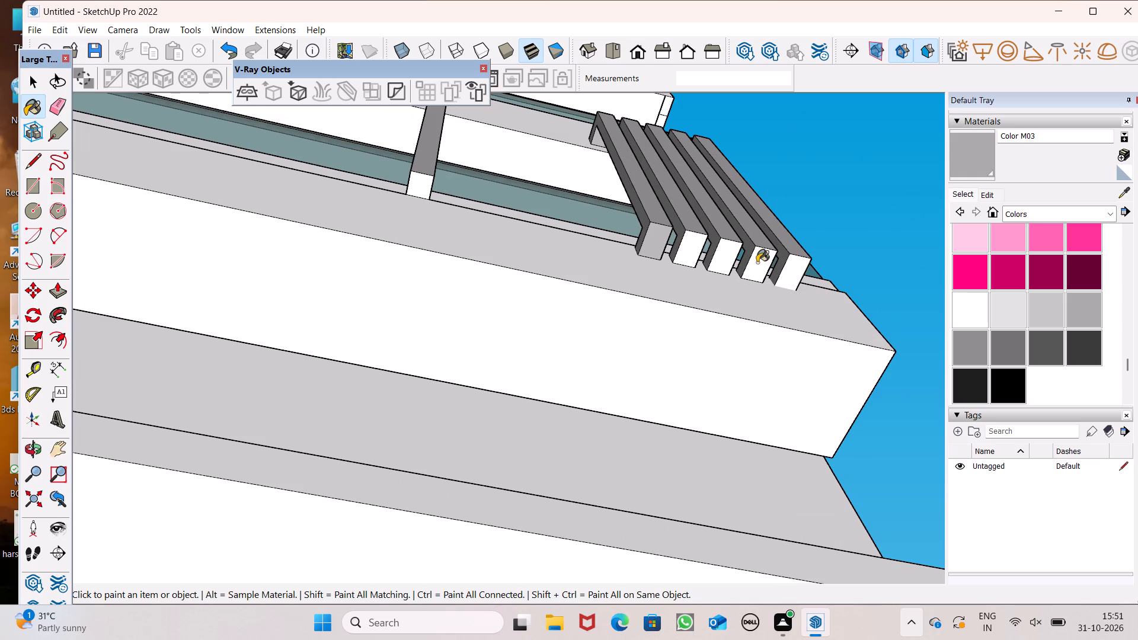
{"action": "left_click", "coordinate": [756, 262]}
{"action": "left_click", "coordinate": [689, 262]}
{"action": "left_click", "coordinate": [715, 258]}
Examine the whole building from all sides to check the painted facade elements.
{"action": "scroll", "coordinate": [714, 235], "scroll_direction": "down", "scroll_amount": 13}
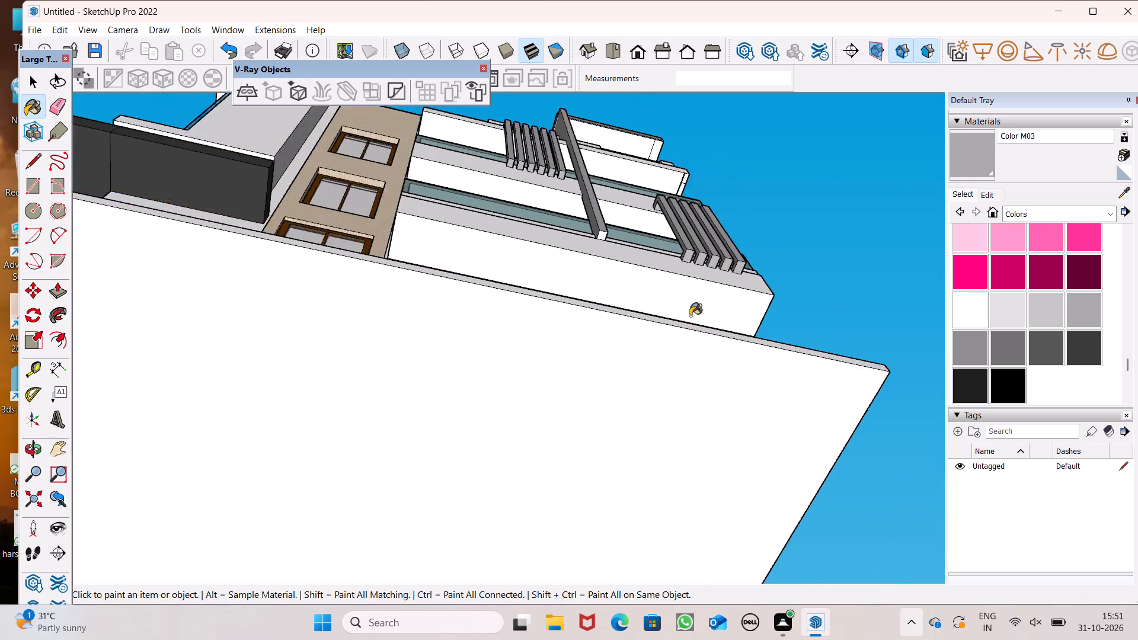
{"action": "scroll", "coordinate": [690, 316], "scroll_direction": "down", "scroll_amount": 1}
{"action": "middle_click_drag", "start_coordinate": [608, 333], "coordinate": [637, 353]}
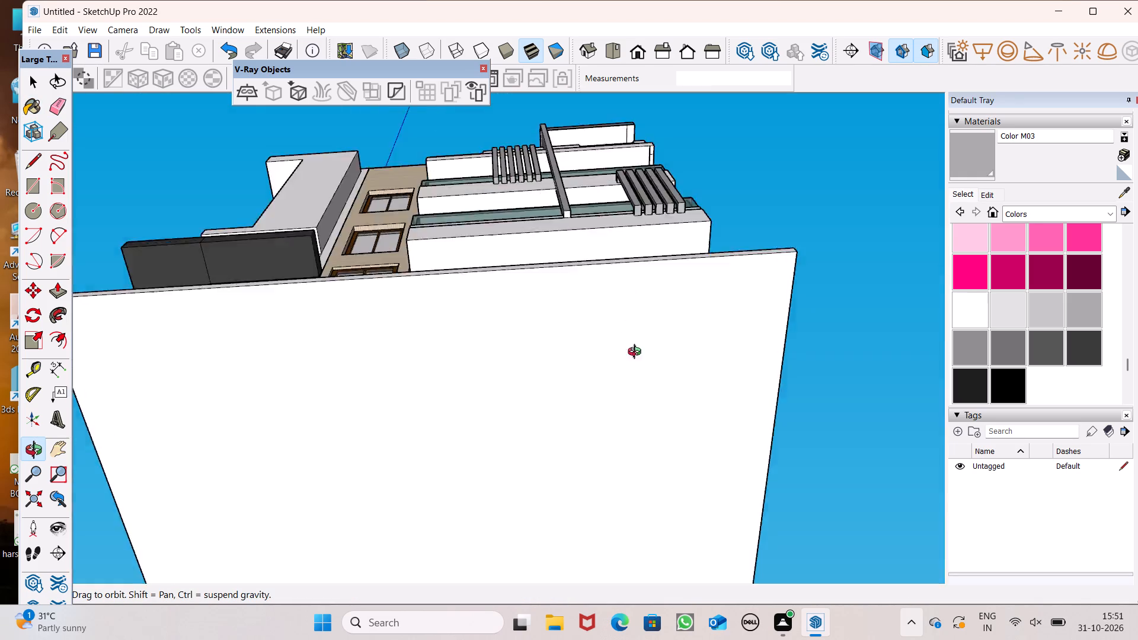
{"action": "middle_click_drag", "start_coordinate": [637, 353], "coordinate": [122, 639]}
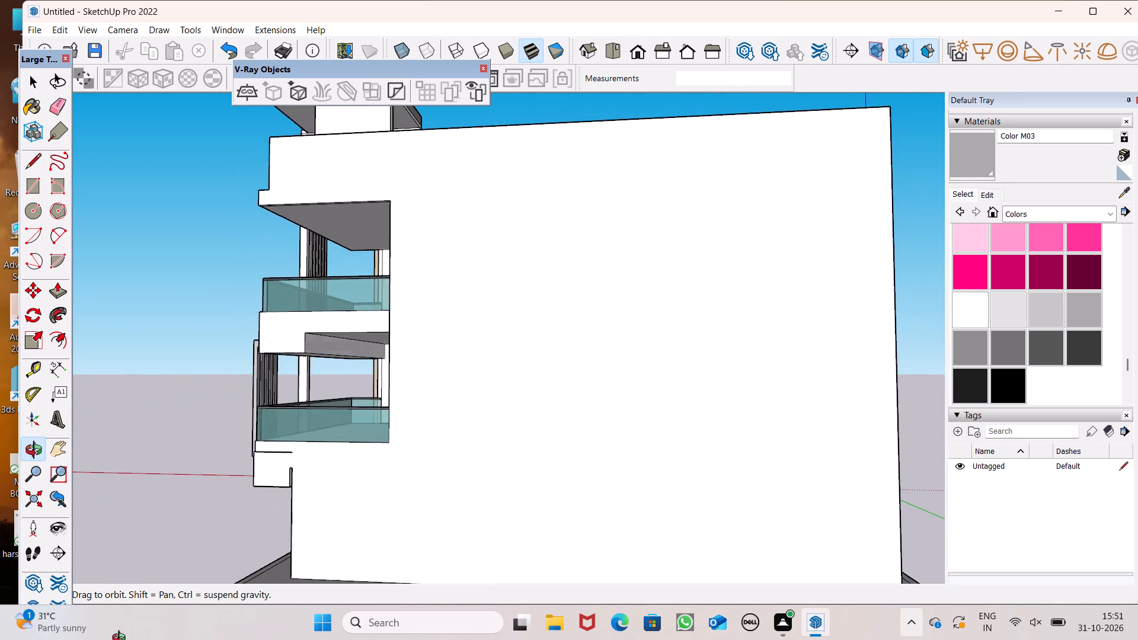
{"action": "middle_click_drag", "start_coordinate": [122, 639], "coordinate": [219, 632]}
{"action": "scroll", "coordinate": [325, 222], "scroll_direction": "up", "scroll_amount": 7}
{"action": "scroll", "coordinate": [335, 213], "scroll_direction": "down", "scroll_amount": 5}
{"action": "middle_click_drag", "start_coordinate": [343, 265], "coordinate": [414, 363]}
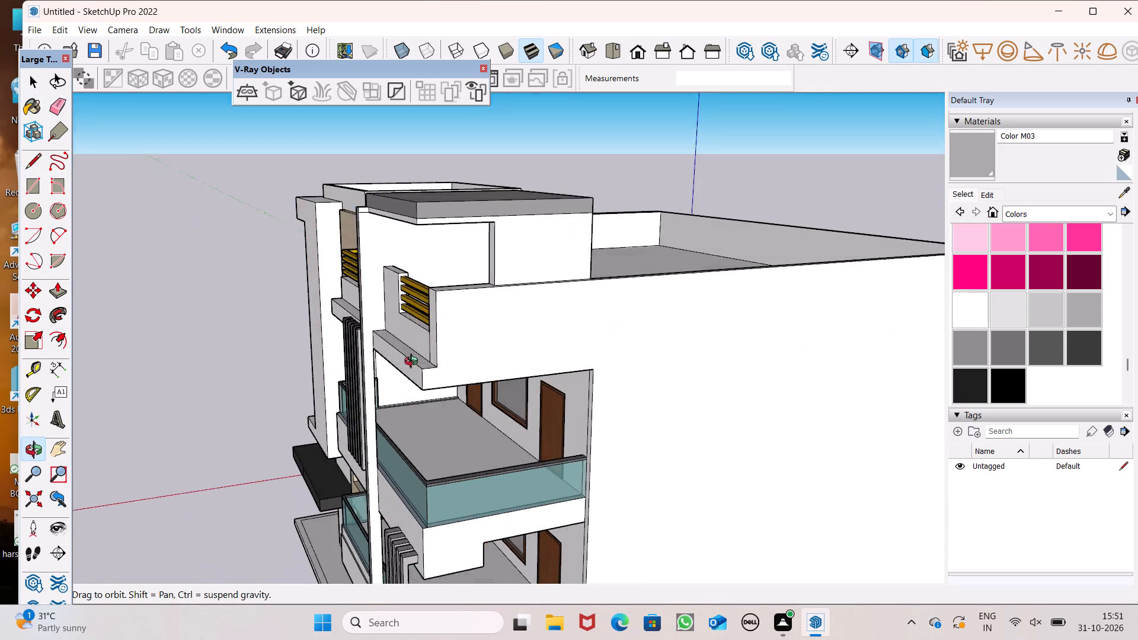
{"action": "middle_click_drag", "start_coordinate": [414, 363], "coordinate": [470, 336]}
{"action": "scroll", "coordinate": [480, 263], "scroll_direction": "down", "scroll_amount": 2}
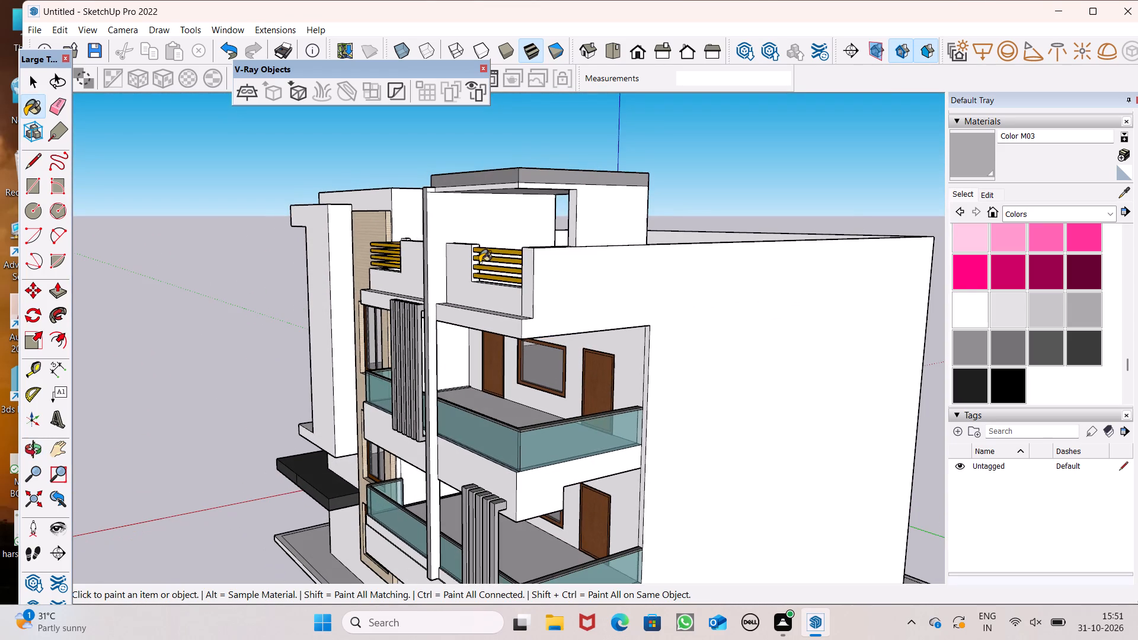
{"action": "scroll", "coordinate": [528, 285], "scroll_direction": "down", "scroll_amount": 4}
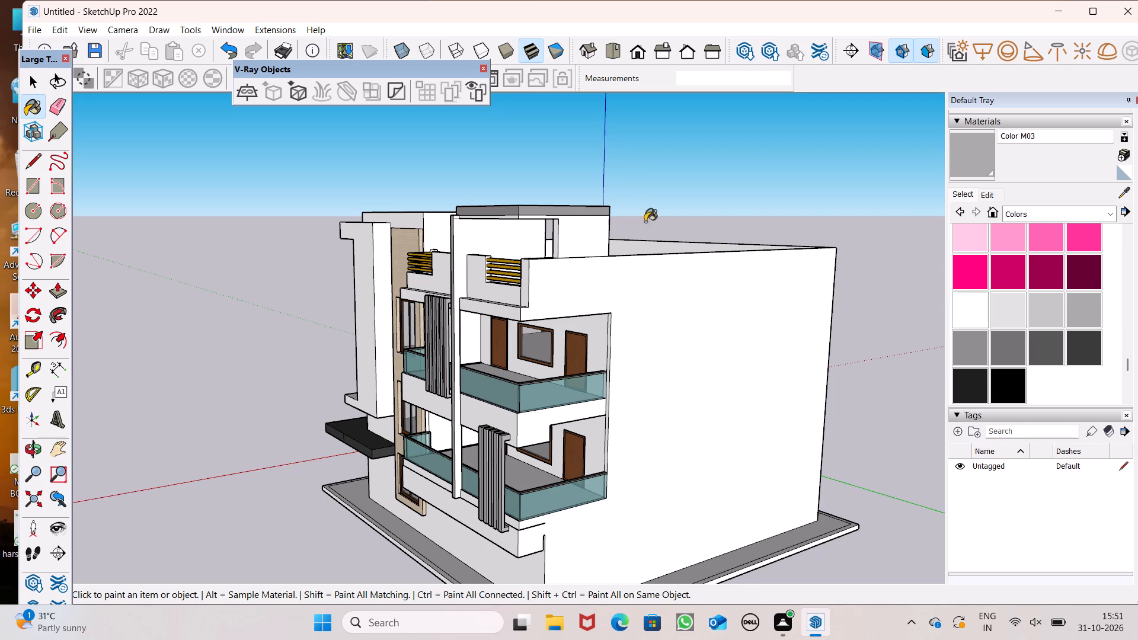
{"action": "scroll", "coordinate": [641, 232], "scroll_direction": "down", "scroll_amount": 1}
{"action": "middle_click_drag", "start_coordinate": [544, 319], "coordinate": [1032, 347]}
{"action": "middle_click_drag", "start_coordinate": [399, 385], "coordinate": [481, 413]}
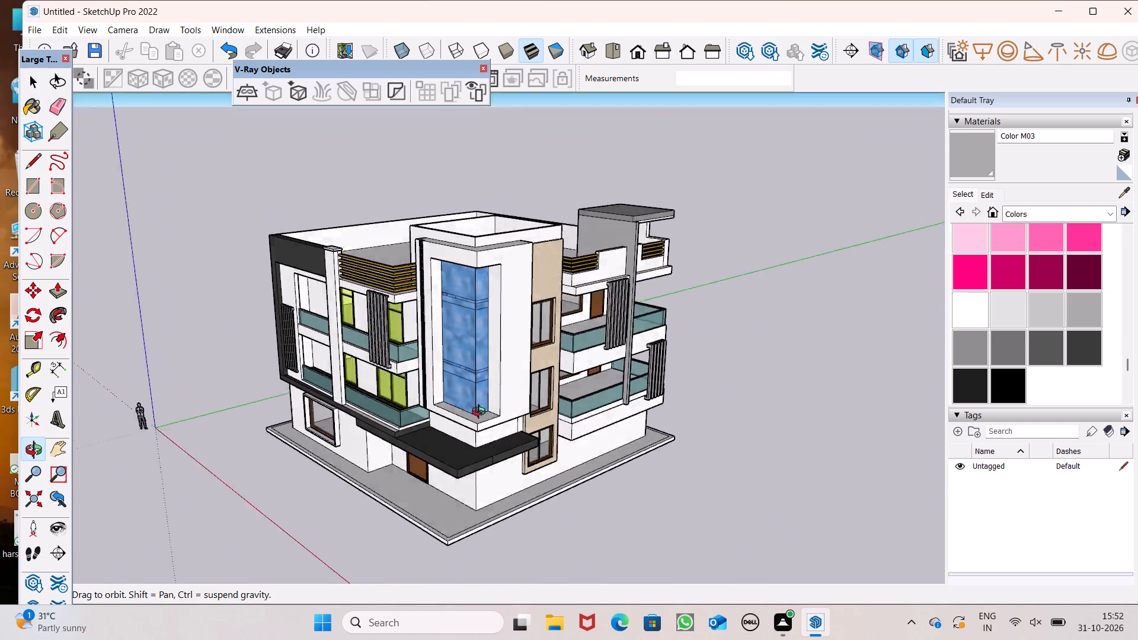
{"action": "middle_click_drag", "start_coordinate": [481, 413], "coordinate": [723, 380]}
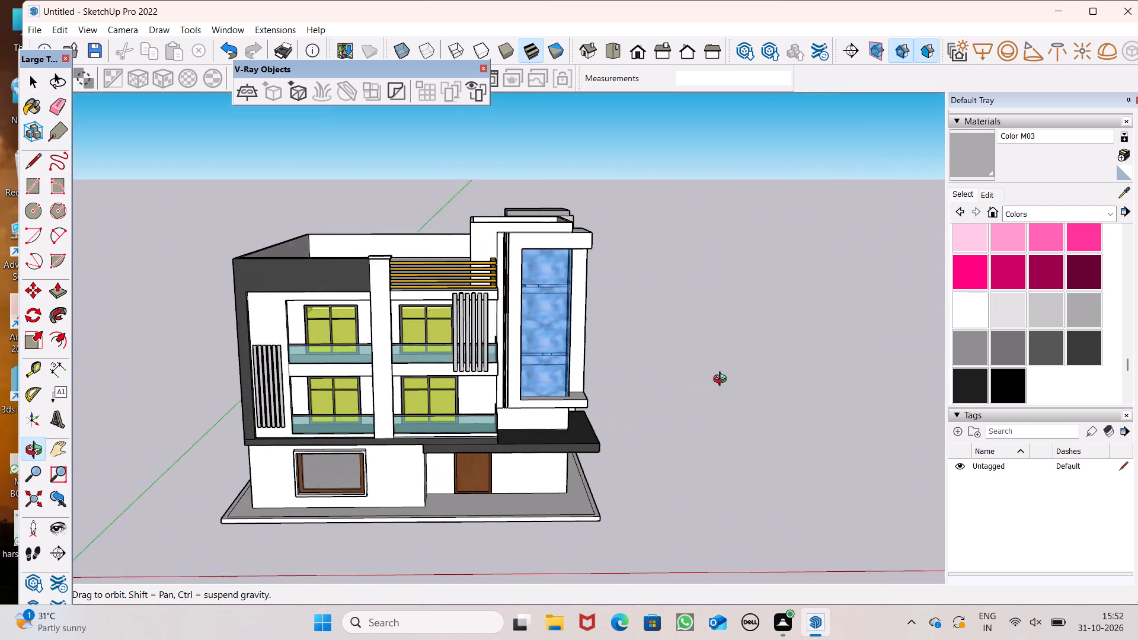
{"action": "middle_click_drag", "start_coordinate": [723, 380], "coordinate": [350, 360]}
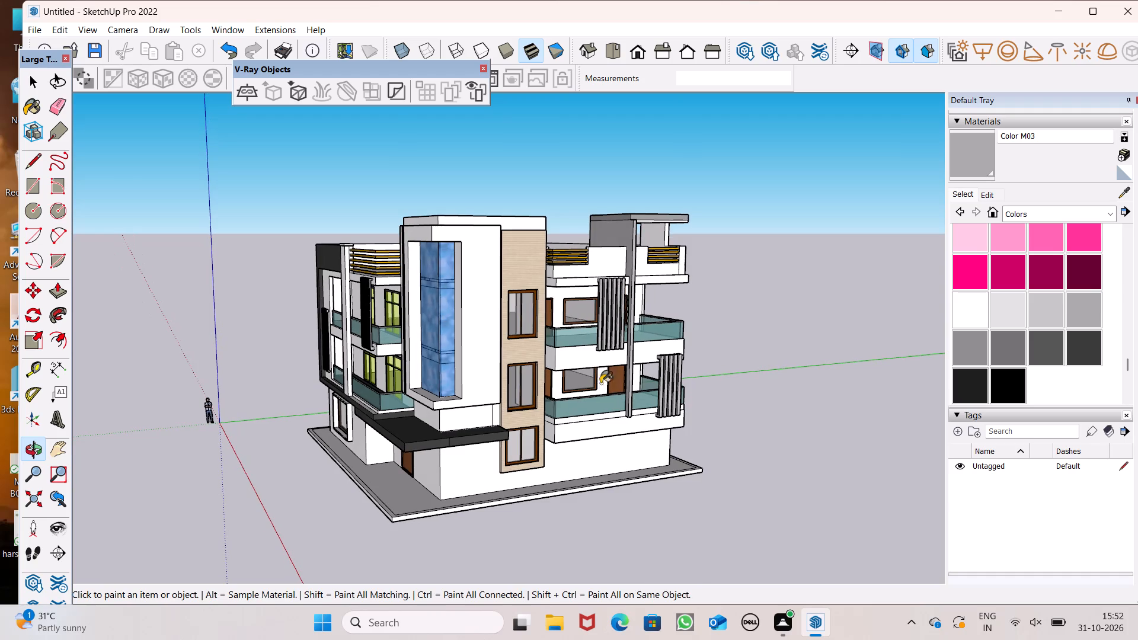
Paint the broad side face of the tall facade column and its rooftop wall with Wood Floor Parquet from the Wood collection.
{"action": "left_click", "coordinate": [1030, 212]}
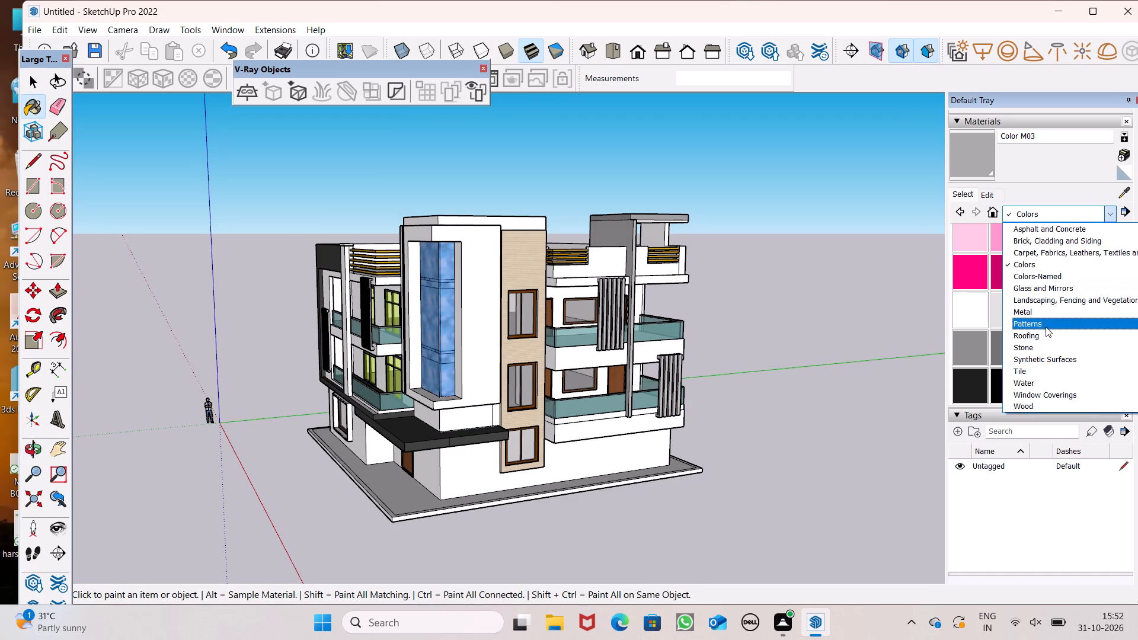
{"action": "left_click", "coordinate": [1031, 405]}
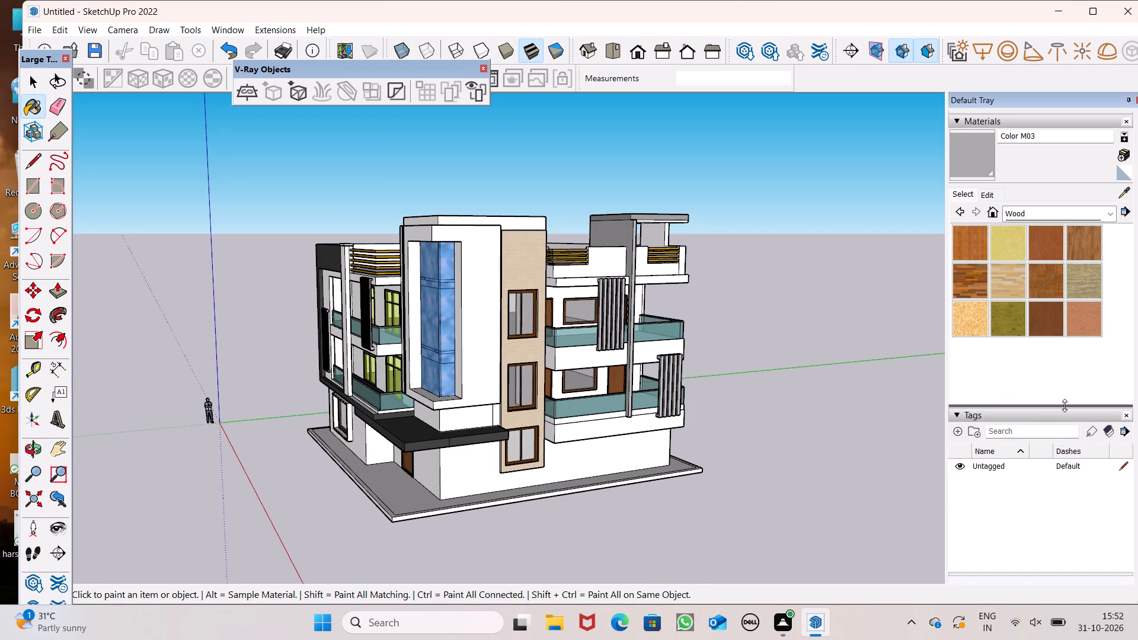
{"action": "left_click", "coordinate": [1049, 275]}
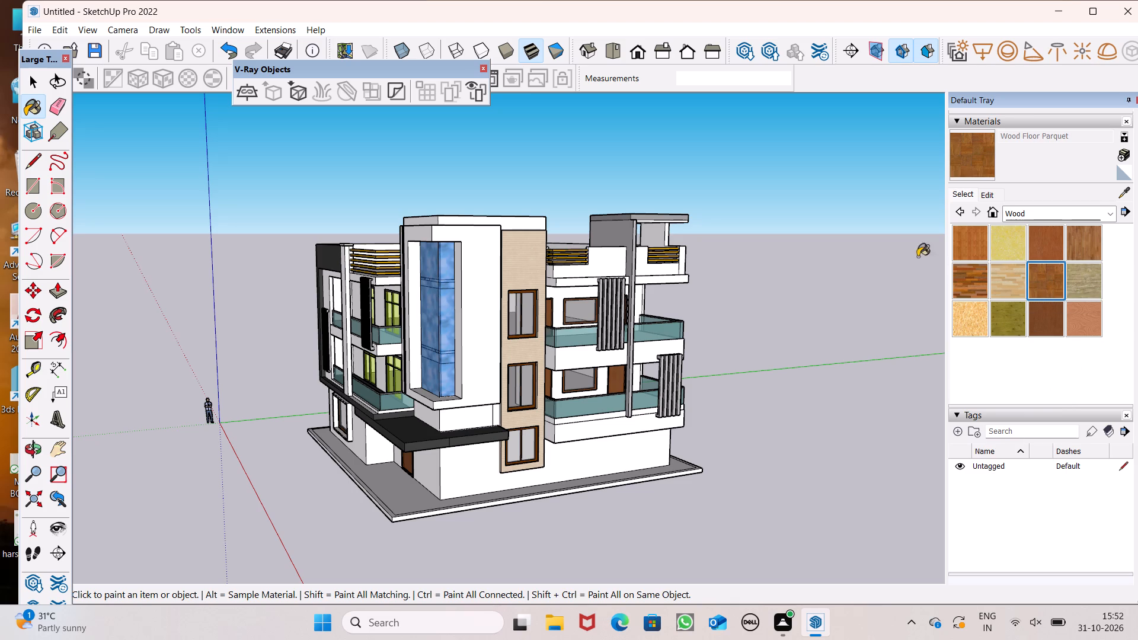
{"action": "scroll", "coordinate": [610, 308], "scroll_direction": "up", "scroll_amount": 1}
{"action": "middle_click_drag", "start_coordinate": [610, 308], "coordinate": [743, 322]}
{"action": "scroll", "coordinate": [606, 188], "scroll_direction": "up", "scroll_amount": 7}
{"action": "left_click", "coordinate": [611, 232]}
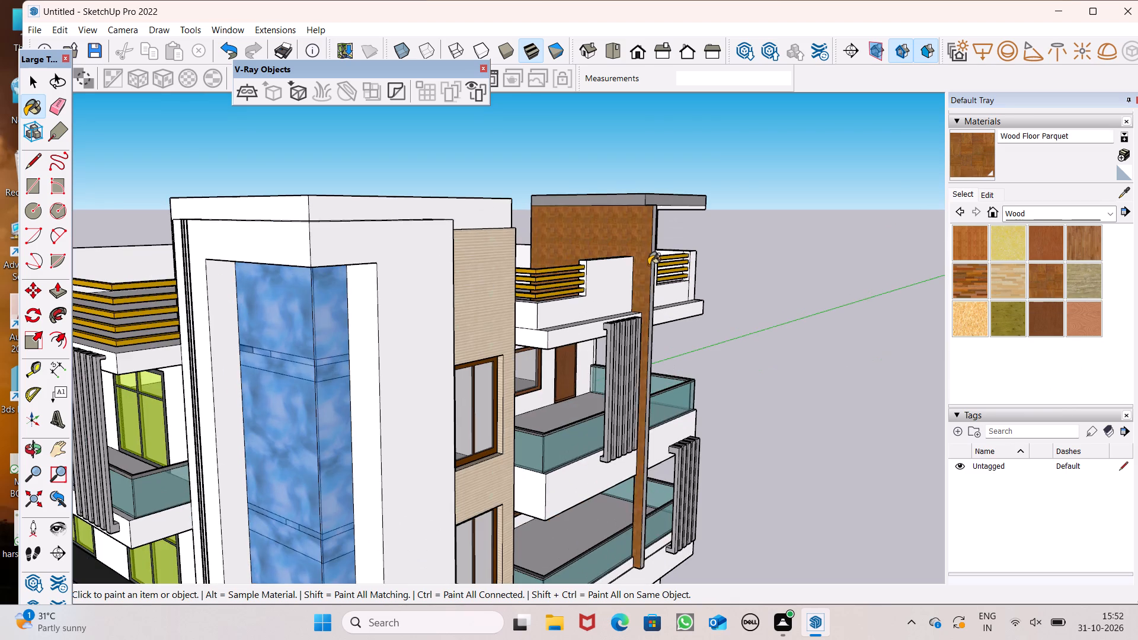
Paint the tall column's narrow front face and its opposite broad side face with Wood Floor Parquet.
{"action": "middle_click_drag", "start_coordinate": [649, 267], "coordinate": [573, 273]}
{"action": "scroll", "coordinate": [635, 268], "scroll_direction": "up", "scroll_amount": 1}
{"action": "scroll", "coordinate": [725, 311], "scroll_direction": "up", "scroll_amount": 6}
{"action": "left_click_drag", "start_coordinate": [605, 352], "coordinate": [600, 332]}
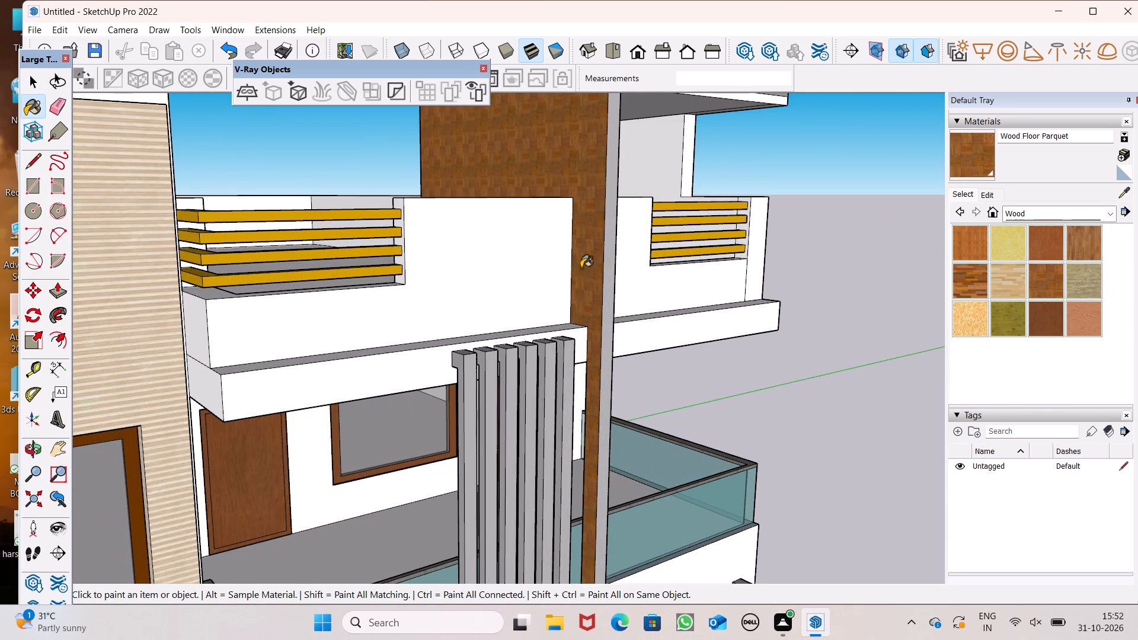
{"action": "scroll", "coordinate": [572, 207], "scroll_direction": "down", "scroll_amount": 2}
{"action": "scroll", "coordinate": [606, 334], "scroll_direction": "up", "scroll_amount": 7}
{"action": "left_click_drag", "start_coordinate": [600, 335], "coordinate": [599, 322]}
{"action": "scroll", "coordinate": [567, 194], "scroll_direction": "down", "scroll_amount": 8}
{"action": "middle_click_drag", "start_coordinate": [583, 299], "coordinate": [580, 303]}
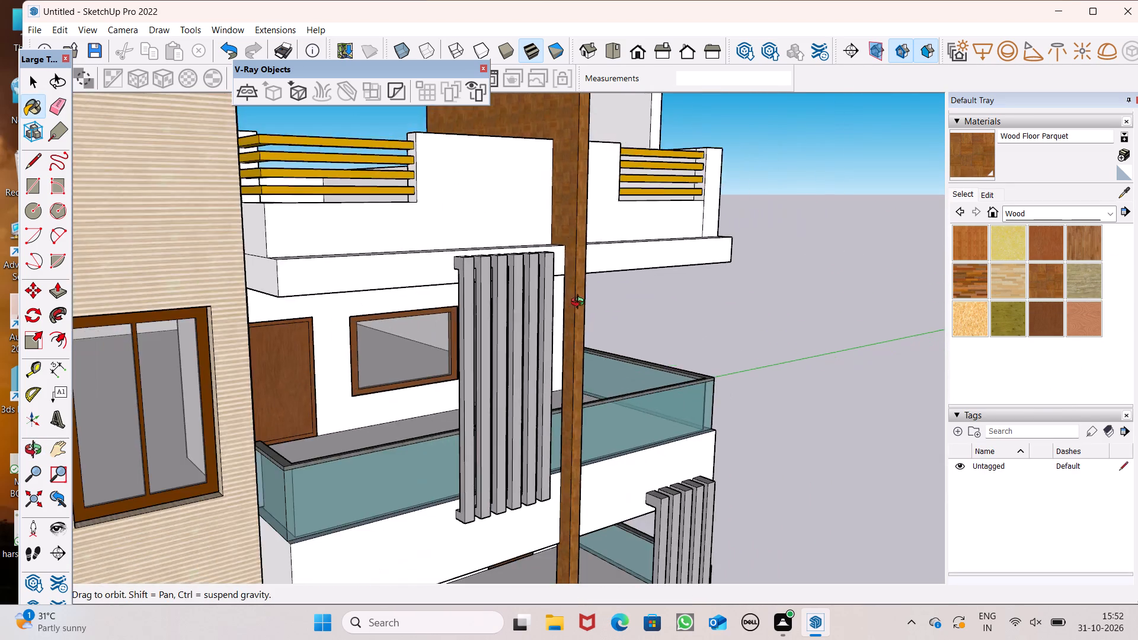
{"action": "middle_click_drag", "start_coordinate": [580, 303], "coordinate": [178, 316]}
{"action": "scroll", "coordinate": [179, 323], "scroll_direction": "up", "scroll_amount": 1}
{"action": "left_click", "coordinate": [509, 182]}
{"action": "scroll", "coordinate": [509, 171], "scroll_direction": "down", "scroll_amount": 6}
{"action": "middle_click_drag", "start_coordinate": [474, 281], "coordinate": [481, 199]}
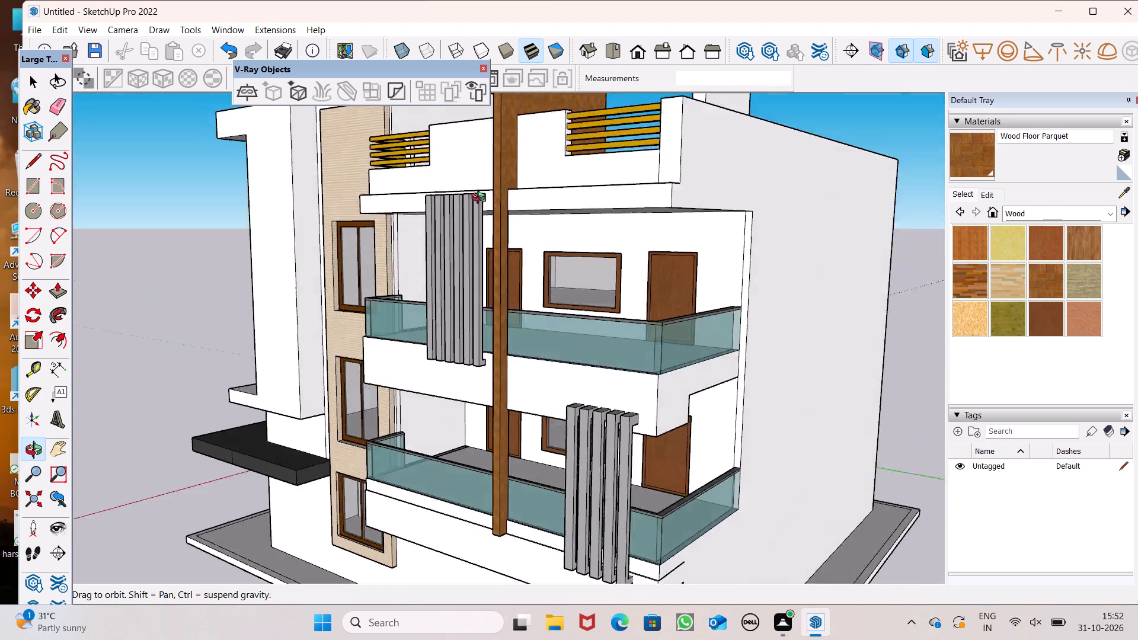
Paint the tall facade column's bottom end face with Wood Floor Parquet.
{"action": "middle_click_drag", "start_coordinate": [481, 199], "coordinate": [475, 33]}
{"action": "scroll", "coordinate": [533, 252], "scroll_direction": "up", "scroll_amount": 7}
{"action": "left_click", "coordinate": [472, 379]}
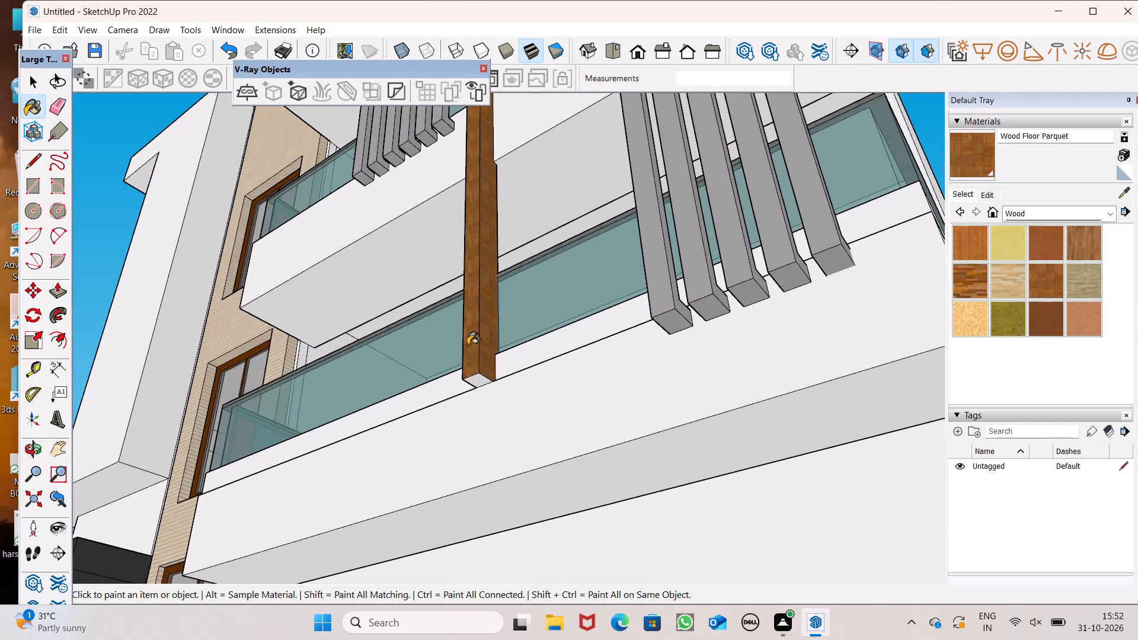
Paint the tall column's narrow rear face, towards the balconies, with Wood Floor Parquet.
{"action": "scroll", "coordinate": [484, 226], "scroll_direction": "down", "scroll_amount": 4}
{"action": "middle_click_drag", "start_coordinate": [507, 239], "coordinate": [331, 499]}
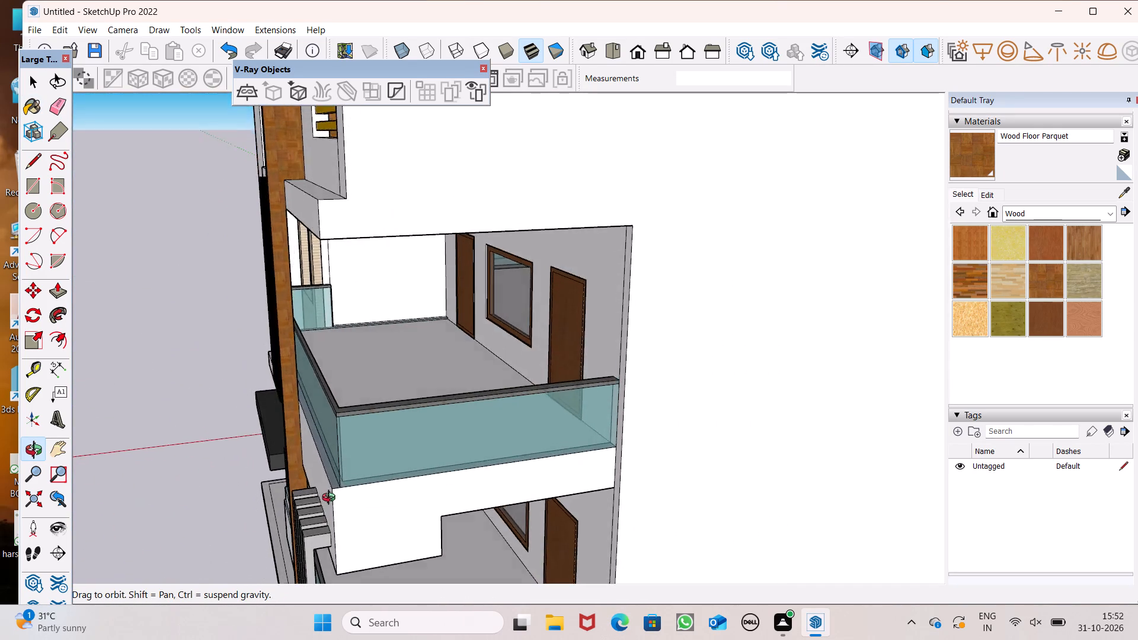
{"action": "middle_click_drag", "start_coordinate": [331, 499], "coordinate": [247, 496]}
{"action": "scroll", "coordinate": [295, 356], "scroll_direction": "up", "scroll_amount": 1}
{"action": "scroll", "coordinate": [293, 356], "scroll_direction": "down", "scroll_amount": 1}
{"action": "middle_click_drag", "start_coordinate": [282, 375], "coordinate": [457, 375]}
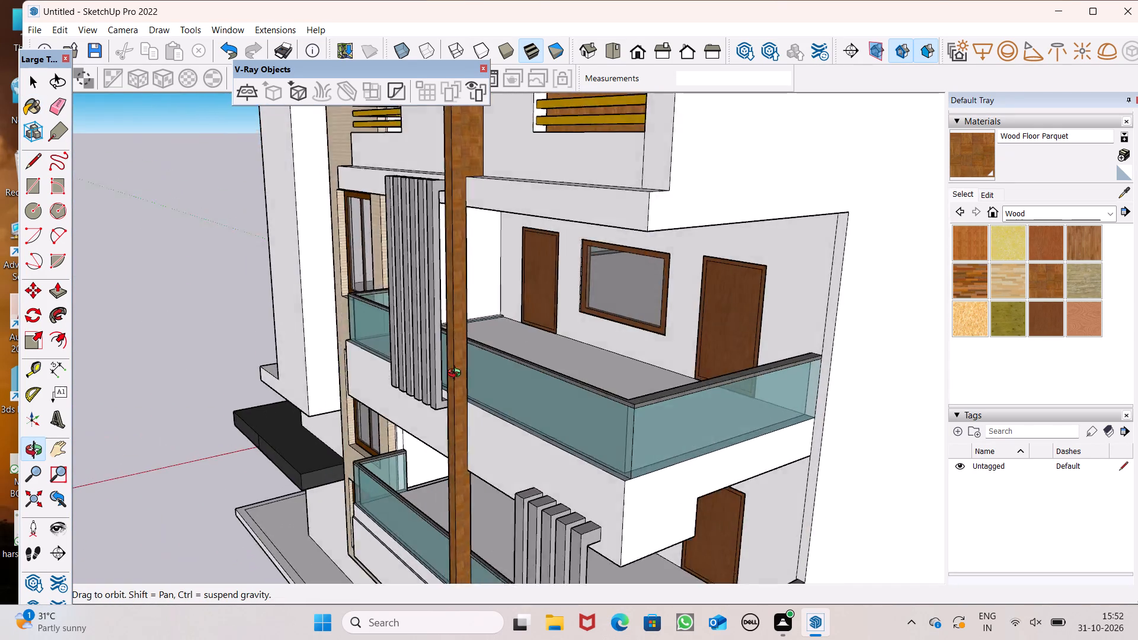
{"action": "middle_click_drag", "start_coordinate": [457, 375], "coordinate": [219, 375]}
{"action": "scroll", "coordinate": [224, 305], "scroll_direction": "up", "scroll_amount": 5}
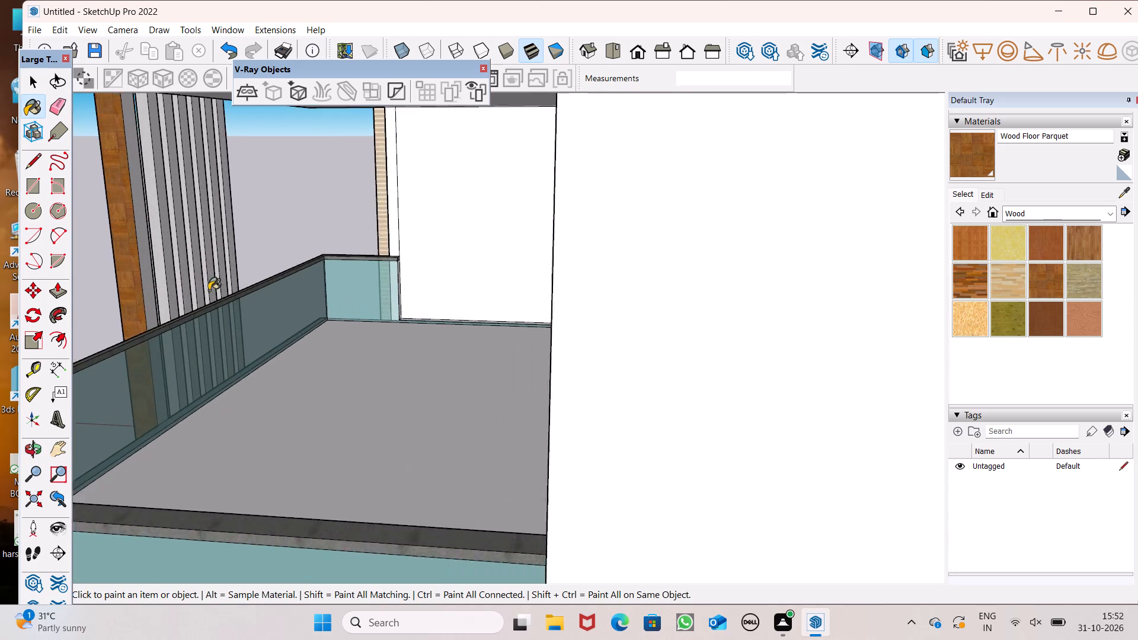
{"action": "scroll", "coordinate": [209, 290], "scroll_direction": "up", "scroll_amount": 2}
{"action": "left_click", "coordinate": [142, 297]}
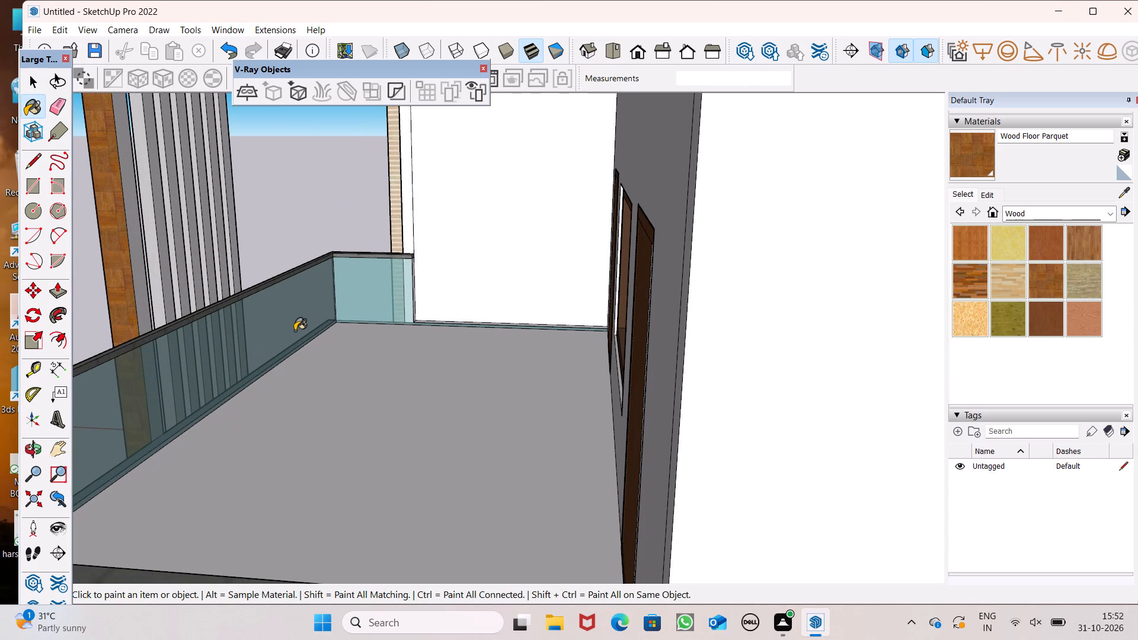
Examine the column from the balcony side and the whole building's facades to check the painted faces.
{"action": "scroll", "coordinate": [295, 341], "scroll_direction": "down", "scroll_amount": 3}
{"action": "middle_click_drag", "start_coordinate": [276, 370], "coordinate": [586, 423]}
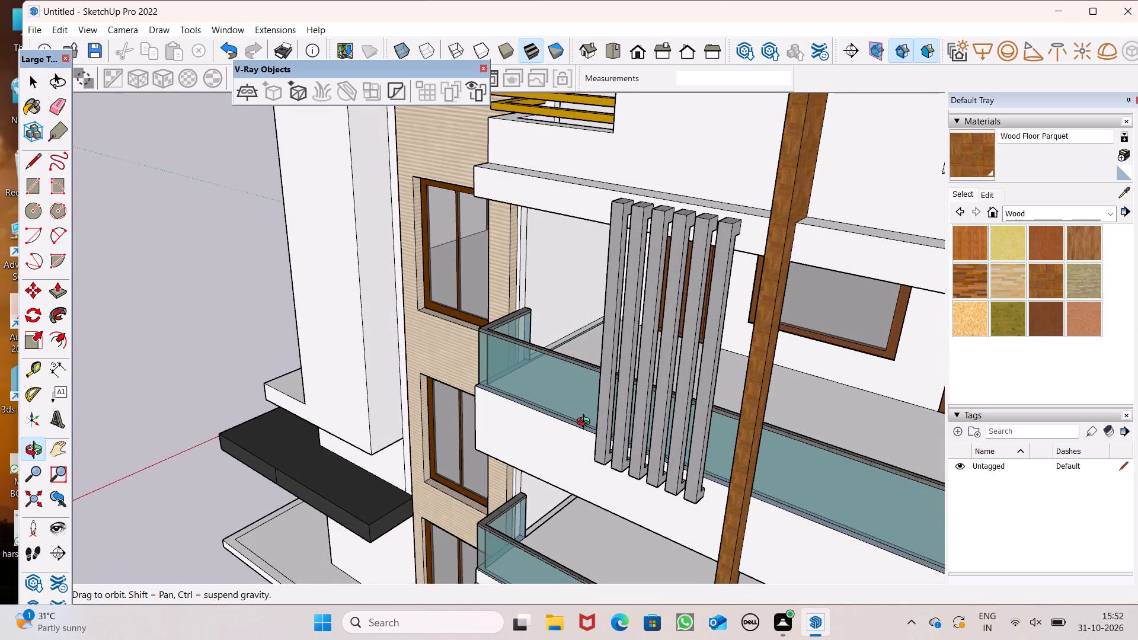
{"action": "middle_click_drag", "start_coordinate": [586, 423], "coordinate": [161, 363]}
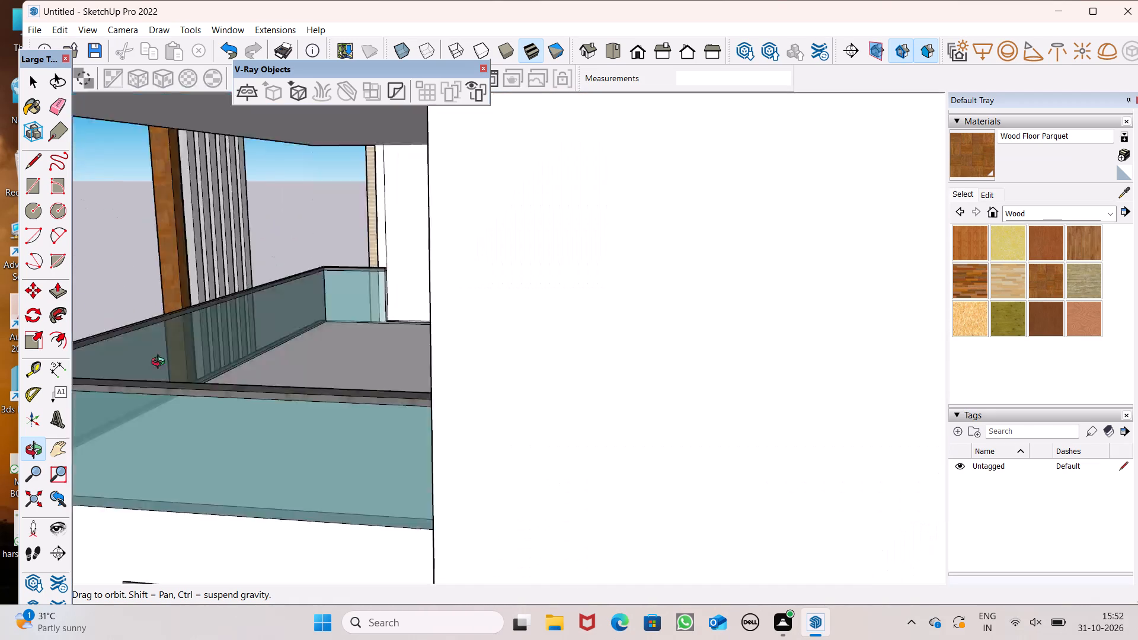
{"action": "middle_click_drag", "start_coordinate": [161, 363], "coordinate": [350, 363]}
{"action": "scroll", "coordinate": [348, 338], "scroll_direction": "down", "scroll_amount": 5}
{"action": "scroll", "coordinate": [308, 329], "scroll_direction": "up", "scroll_amount": 8}
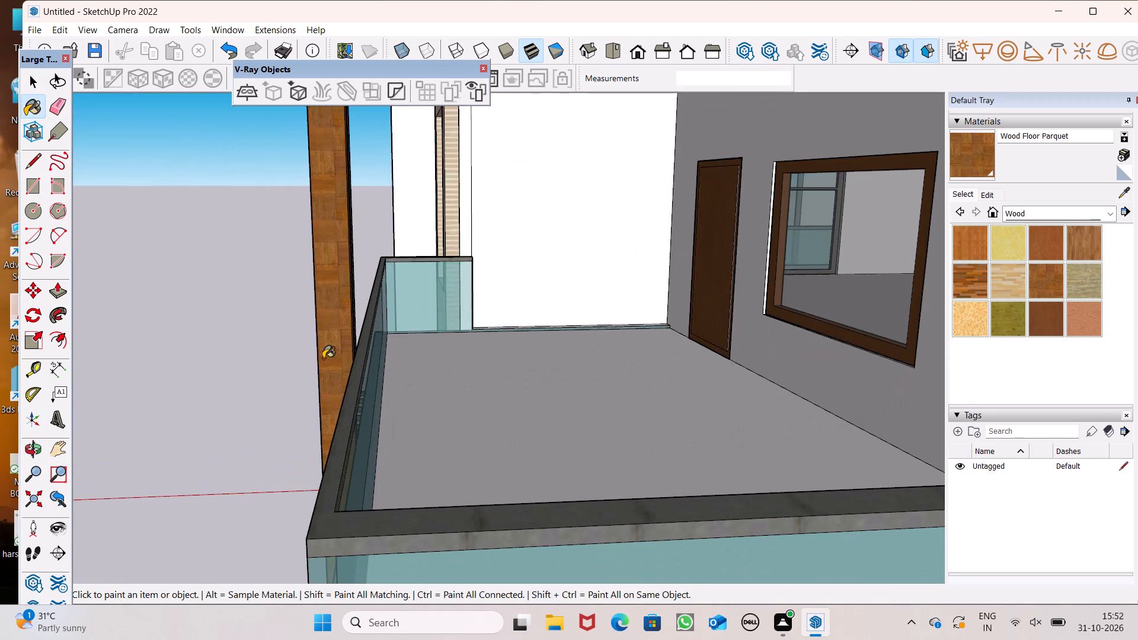
{"action": "middle_click_drag", "start_coordinate": [257, 424], "coordinate": [1022, 407]}
{"action": "scroll", "coordinate": [1052, 433], "scroll_direction": "up", "scroll_amount": 4}
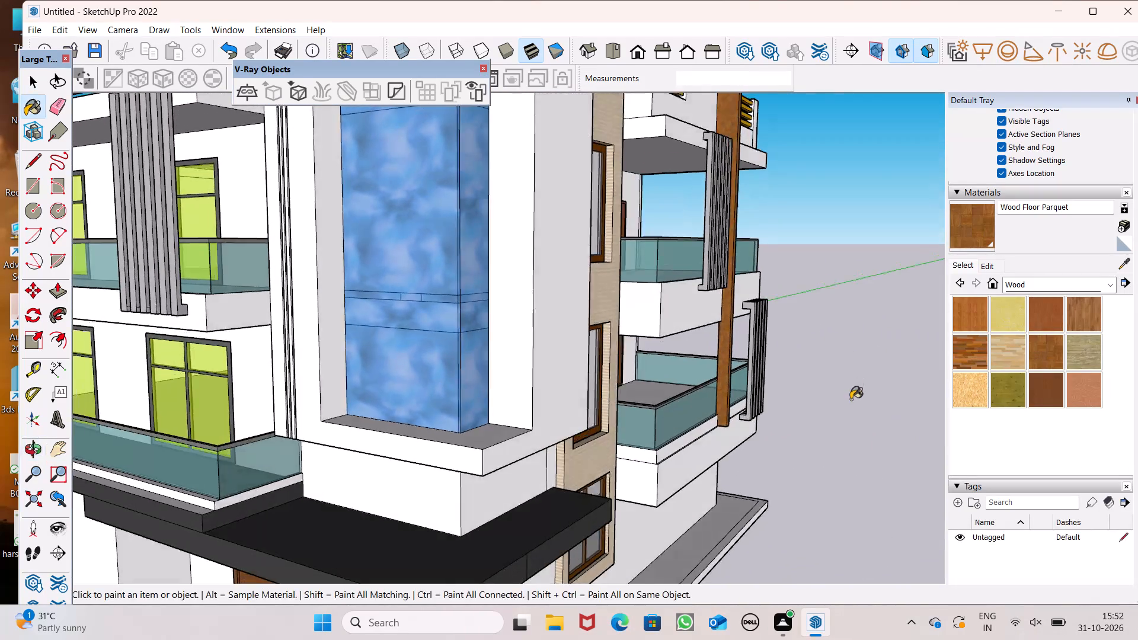
{"action": "scroll", "coordinate": [851, 399], "scroll_direction": "up", "scroll_amount": 2}
{"action": "scroll", "coordinate": [822, 343], "scroll_direction": "down", "scroll_amount": 13}
{"action": "middle_click_drag", "start_coordinate": [739, 362], "coordinate": [633, 456]}
{"action": "scroll", "coordinate": [735, 375], "scroll_direction": "up", "scroll_amount": 1}
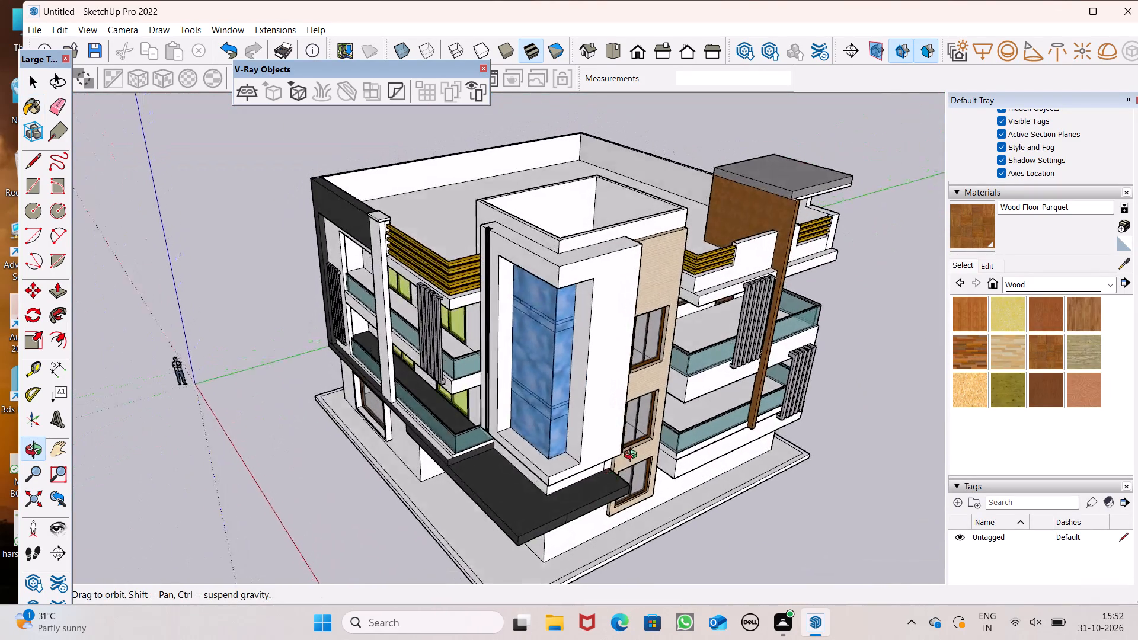
{"action": "middle_click_drag", "start_coordinate": [633, 456], "coordinate": [637, 452]}
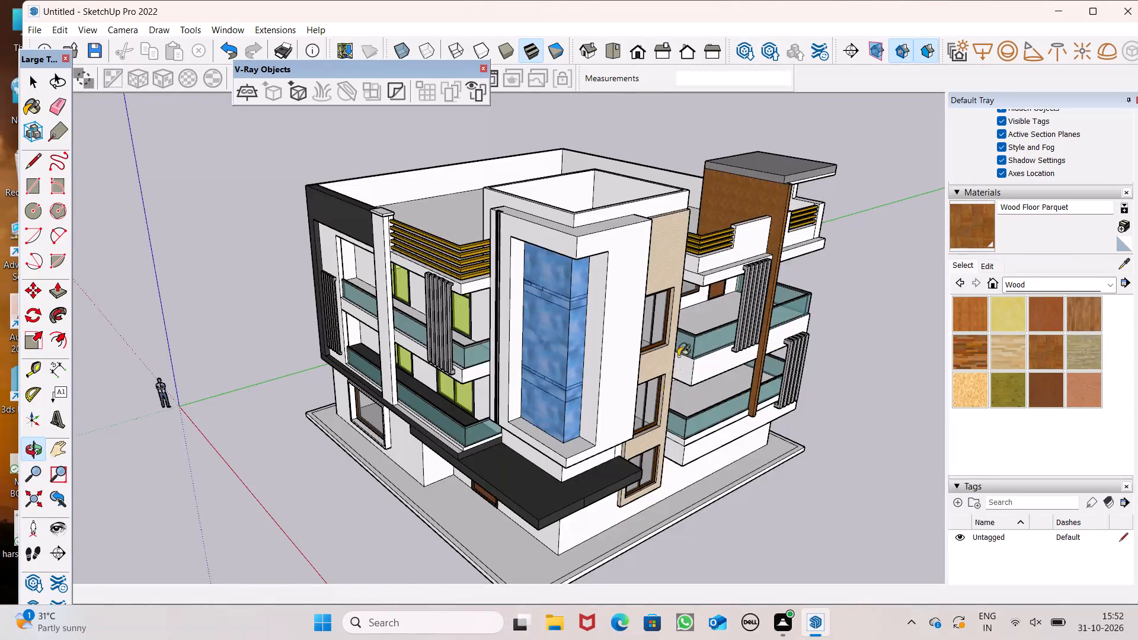
{"action": "middle_click_drag", "start_coordinate": [676, 354], "coordinate": [448, 281]}
{"action": "scroll", "coordinate": [643, 264], "scroll_direction": "up", "scroll_amount": 1}
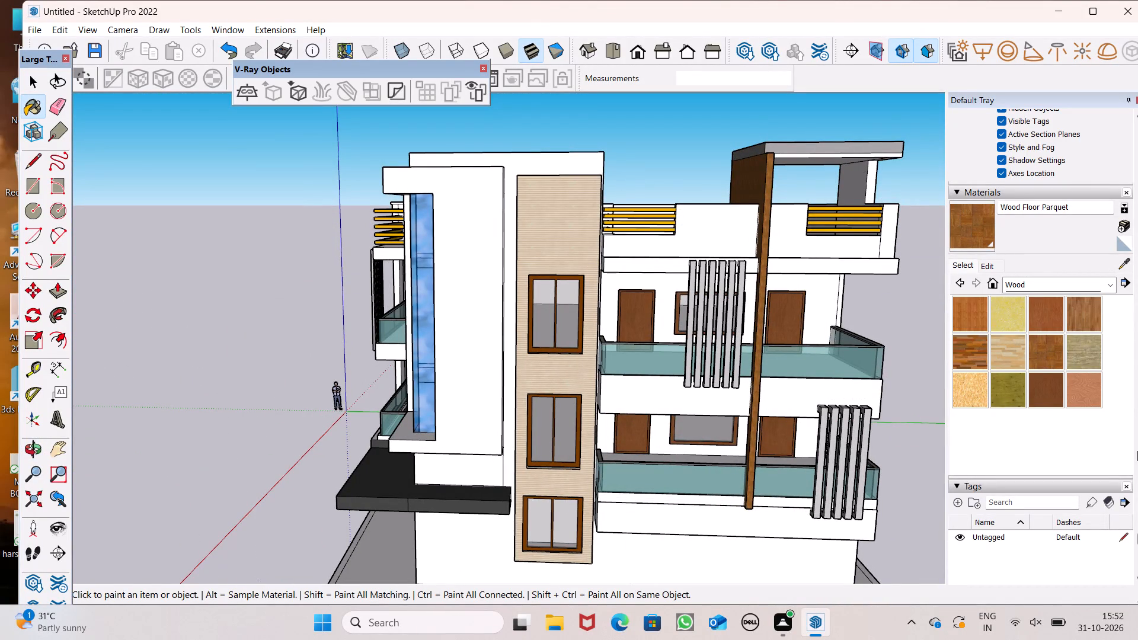
Paint the underside of the rooftop canopy slab above the wood wall with Color M05 from the Colors collection.
{"action": "left_click", "coordinate": [1076, 286]}
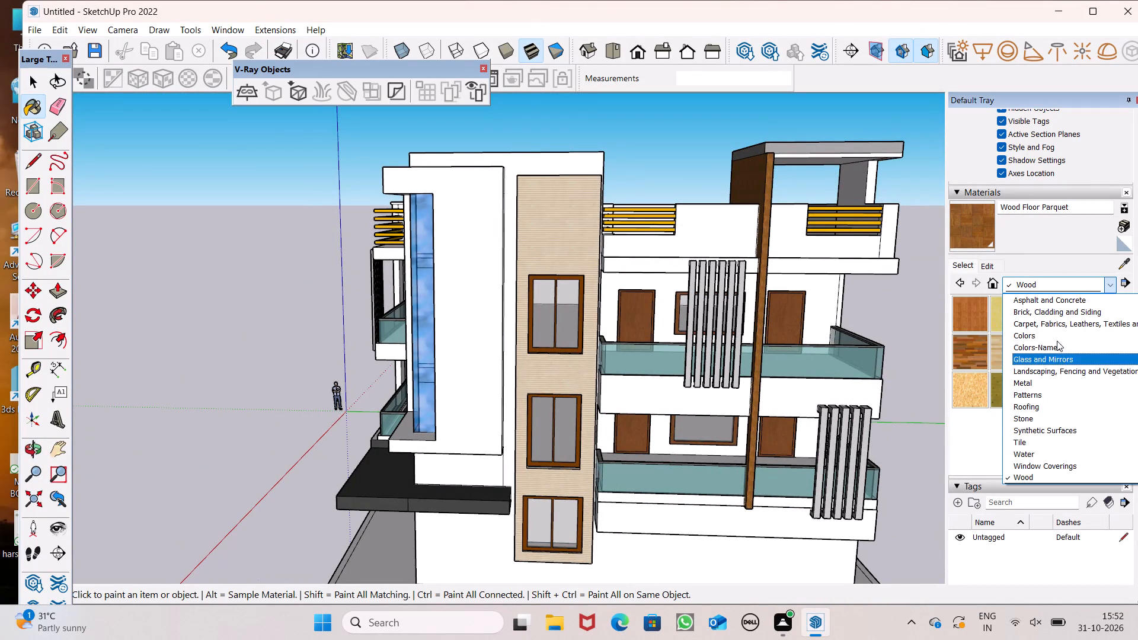
{"action": "left_click", "coordinate": [1053, 336]}
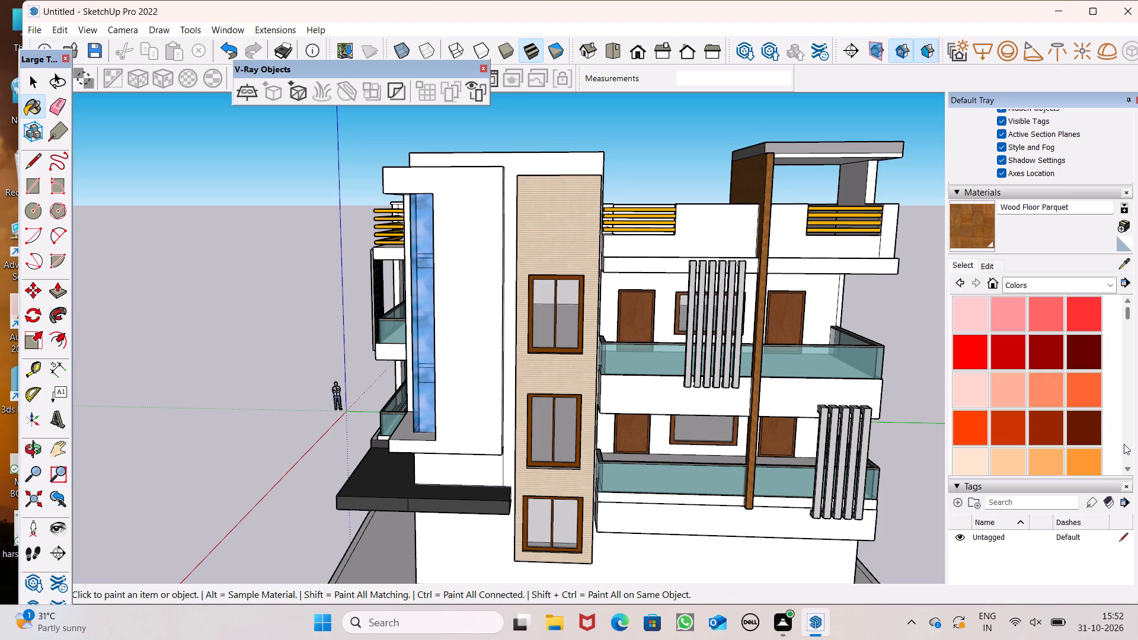
{"action": "scroll", "coordinate": [1088, 398], "scroll_direction": "down", "scroll_amount": 4}
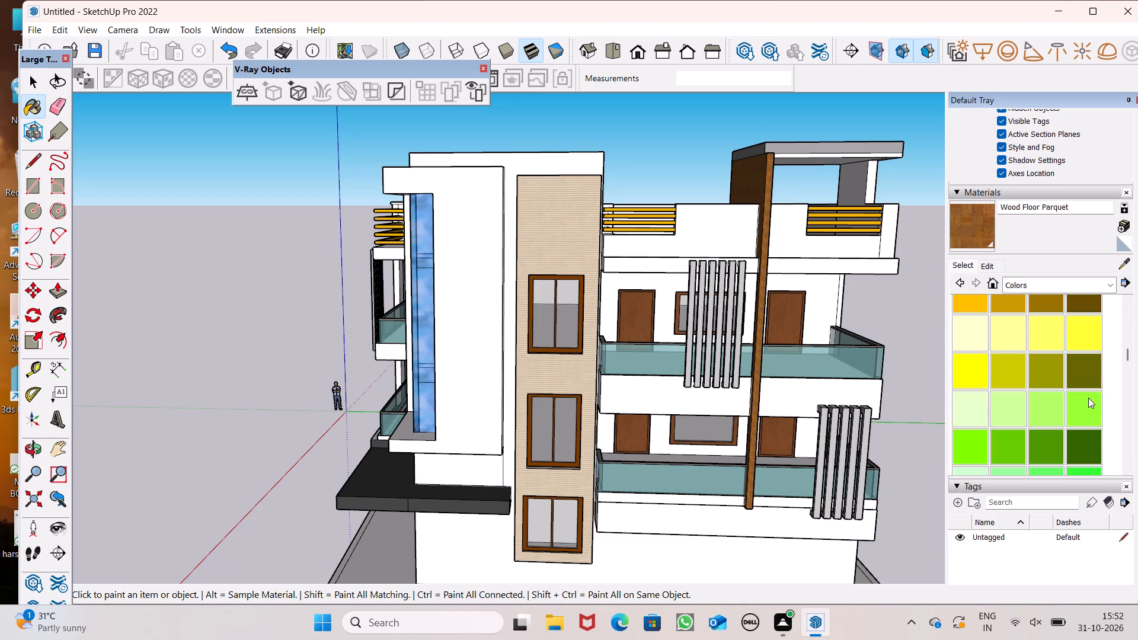
{"action": "scroll", "coordinate": [1088, 398], "scroll_direction": "down", "scroll_amount": 8}
{"action": "left_click", "coordinate": [1090, 380]}
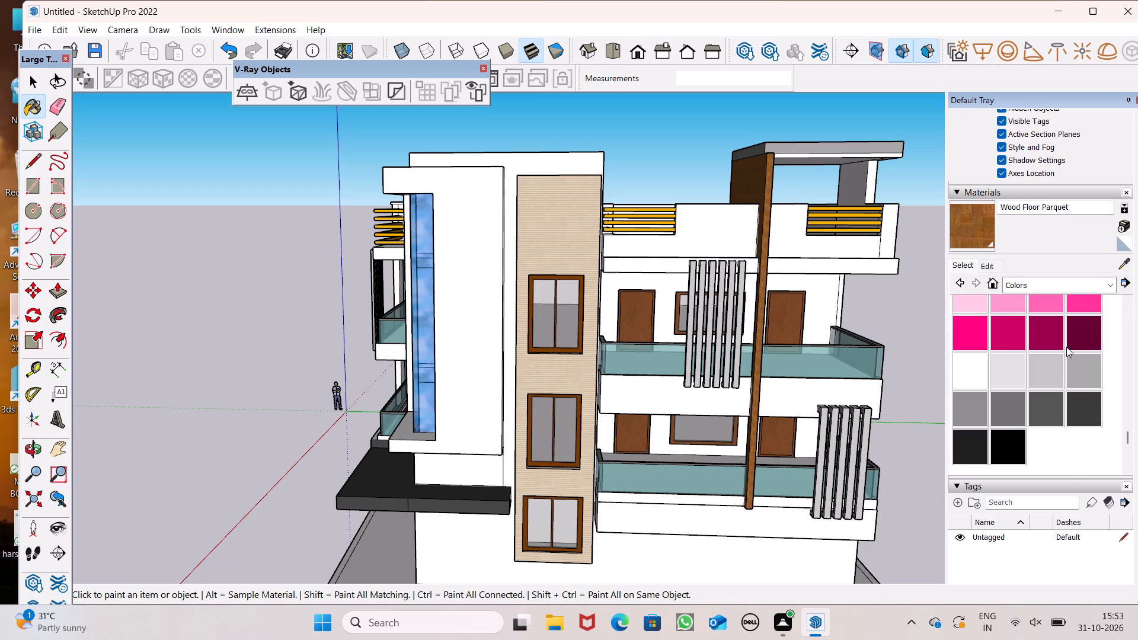
{"action": "left_click", "coordinate": [1079, 369]}
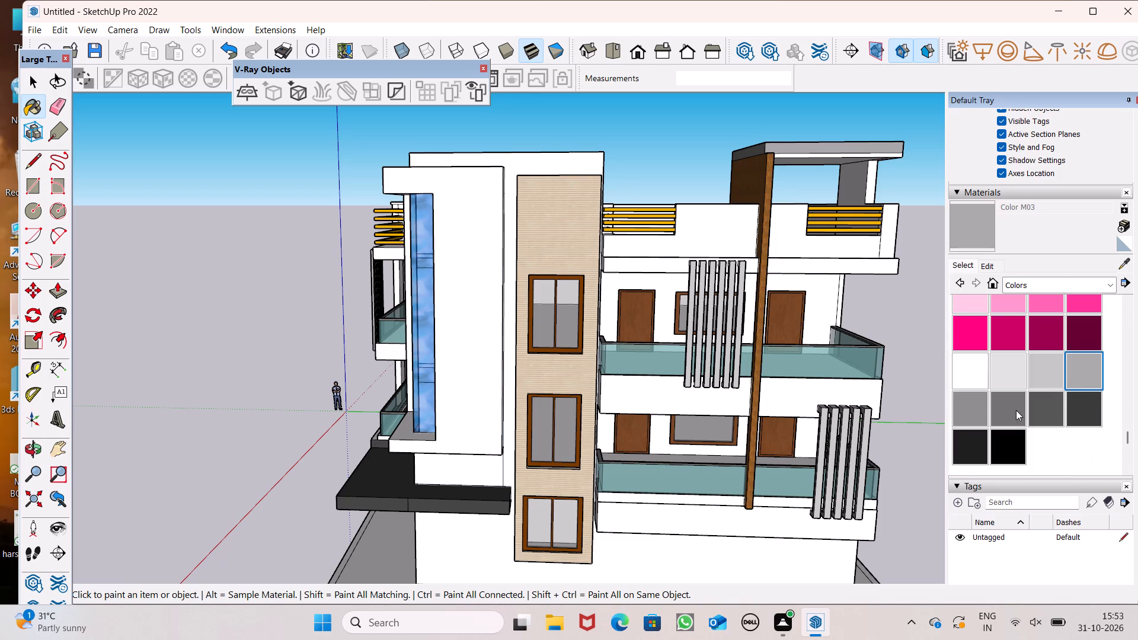
{"action": "left_click", "coordinate": [1016, 410]}
{"action": "scroll", "coordinate": [926, 227], "scroll_direction": "up", "scroll_amount": 5}
{"action": "middle_click_drag", "start_coordinate": [834, 153], "coordinate": [828, 44]}
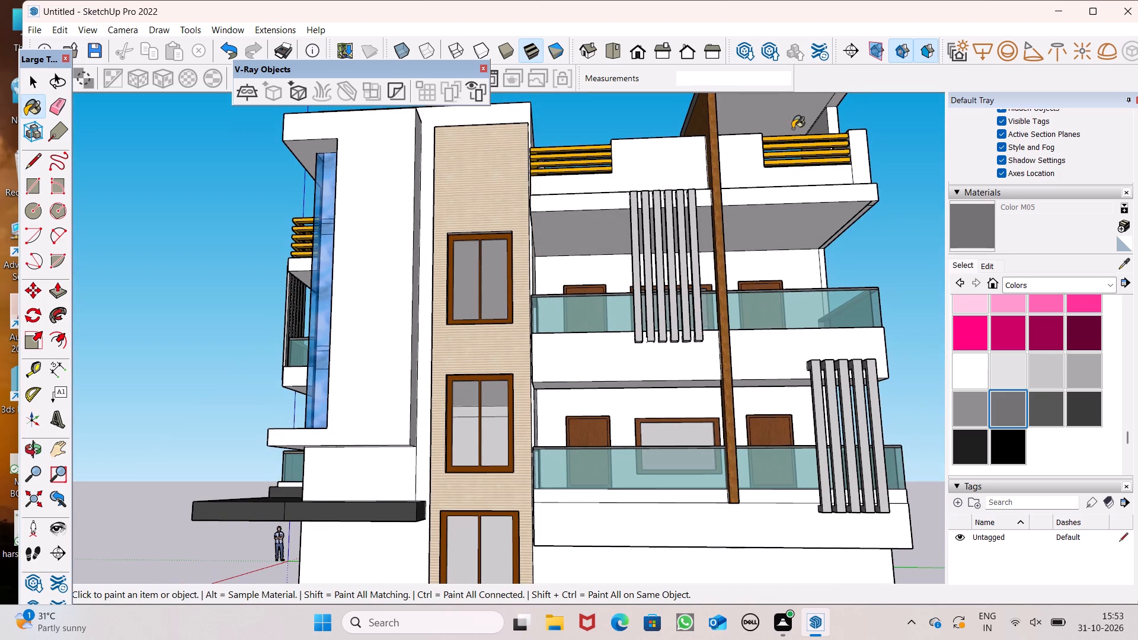
{"action": "left_click", "coordinate": [794, 98]}
{"action": "scroll", "coordinate": [789, 235], "scroll_direction": "down", "scroll_amount": 5}
{"action": "middle_click_drag", "start_coordinate": [788, 198], "coordinate": [794, 168]}
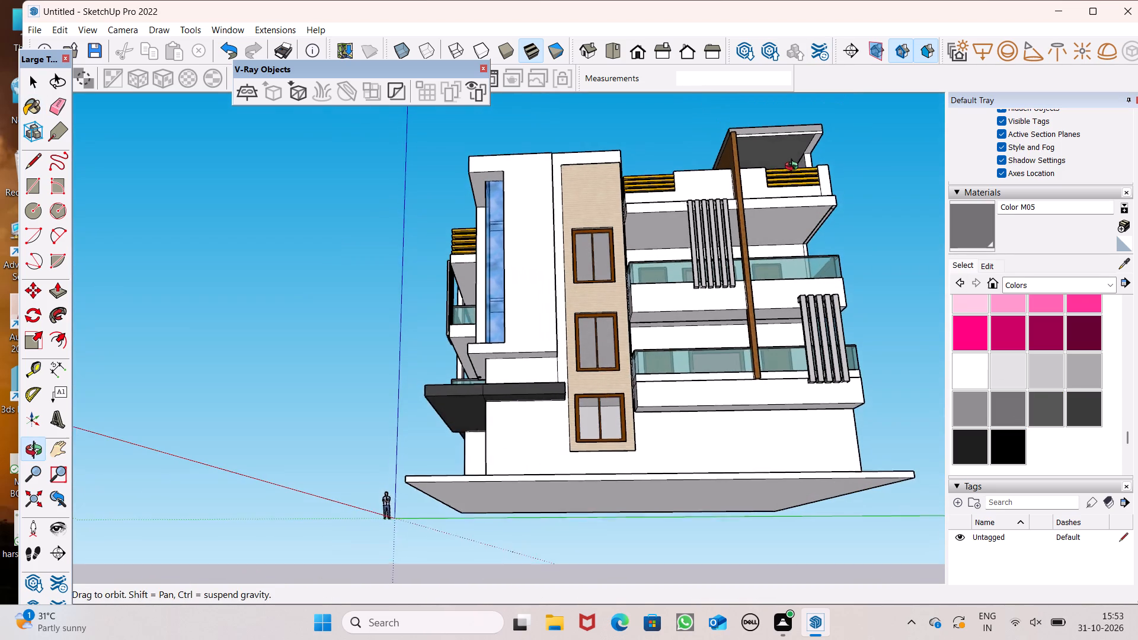
{"action": "middle_click_drag", "start_coordinate": [794, 168], "coordinate": [799, 171]}
{"action": "key", "text": "space"}
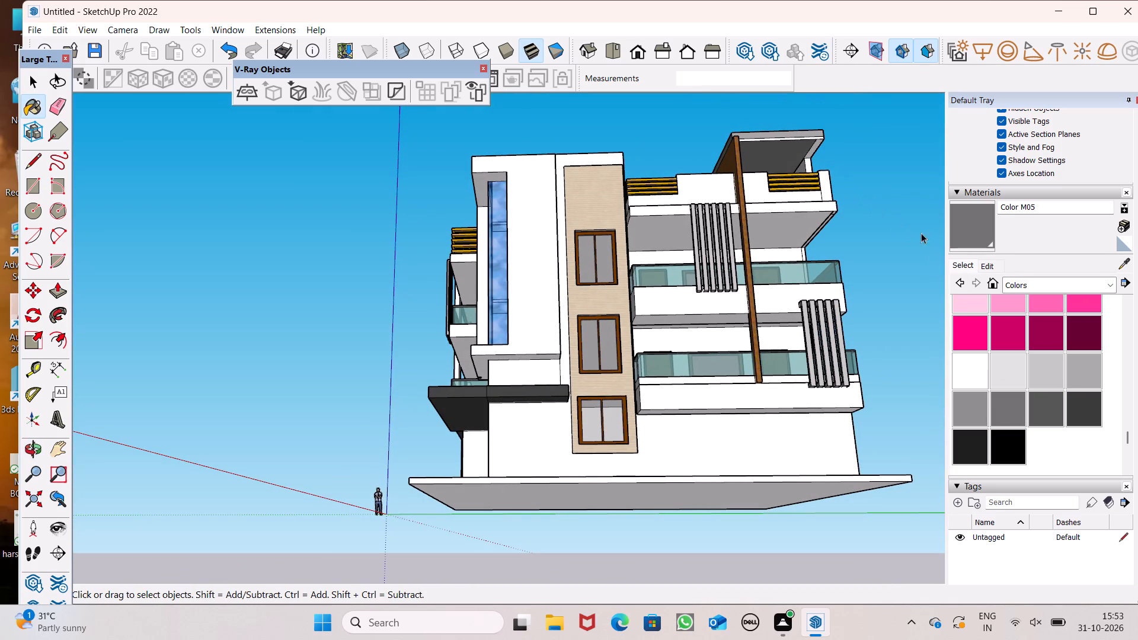
Draw a short line along the inner top edge of the window tower's parapet to cap its open top with a face.
{"action": "scroll", "coordinate": [867, 143], "scroll_direction": "down", "scroll_amount": 4}
{"action": "middle_click_drag", "start_coordinate": [842, 175], "coordinate": [886, 295]}
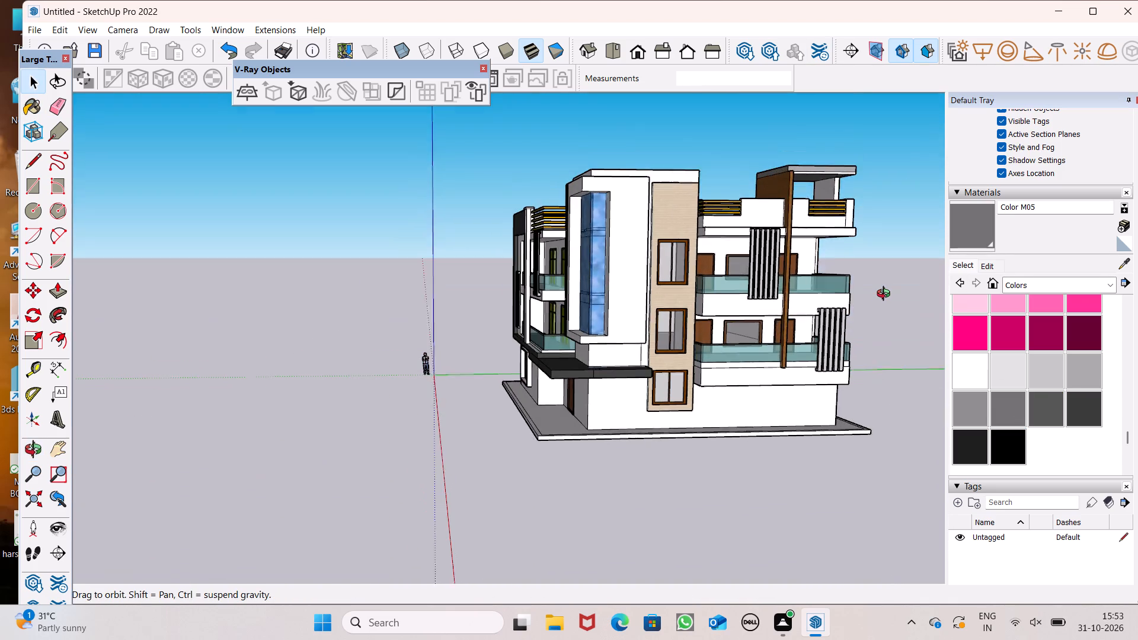
{"action": "middle_click_drag", "start_coordinate": [886, 295], "coordinate": [879, 348]}
{"action": "scroll", "coordinate": [873, 284], "scroll_direction": "down", "scroll_amount": 1}
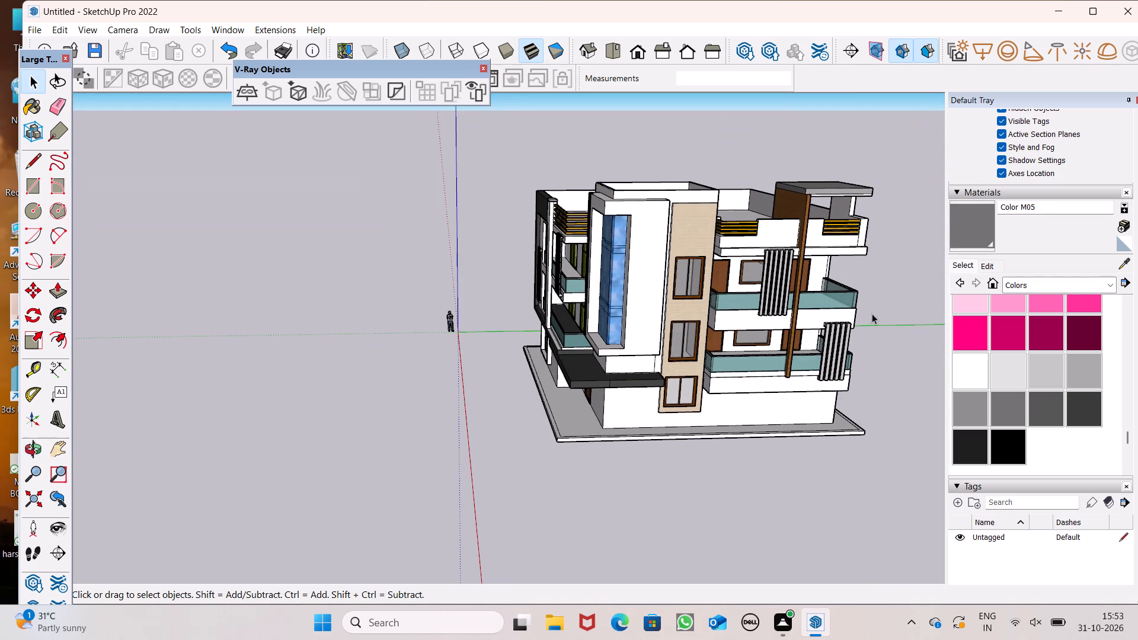
{"action": "scroll", "coordinate": [657, 191], "scroll_direction": "down", "scroll_amount": 3}
{"action": "middle_click_drag", "start_coordinate": [657, 228], "coordinate": [621, 534]}
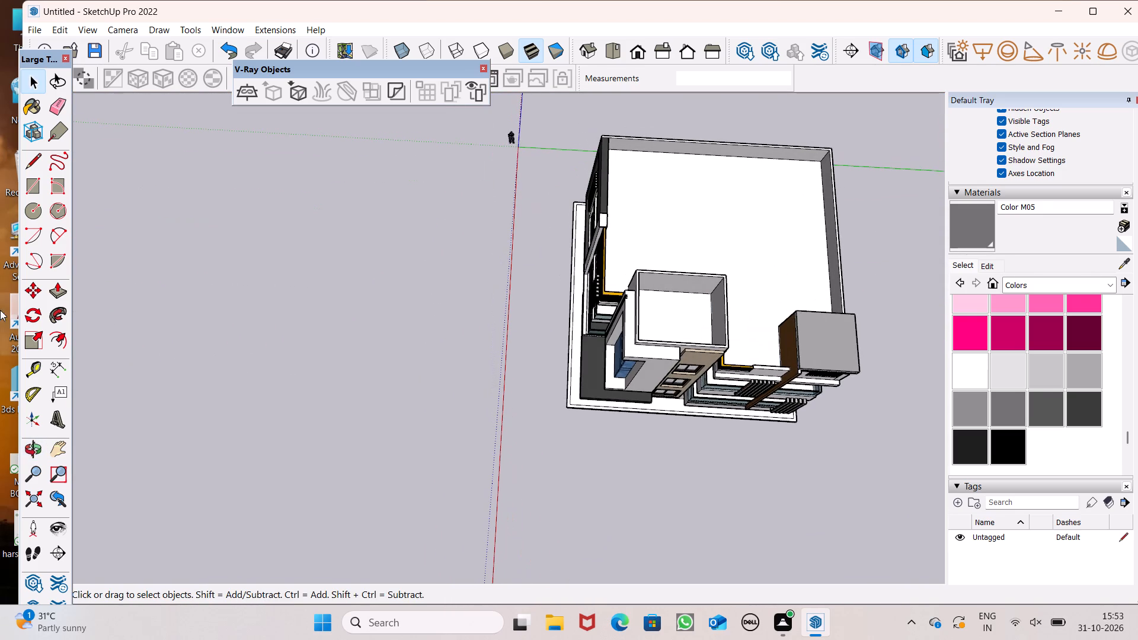
{"action": "left_click", "coordinate": [39, 156]}
{"action": "scroll", "coordinate": [670, 289], "scroll_direction": "up", "scroll_amount": 2}
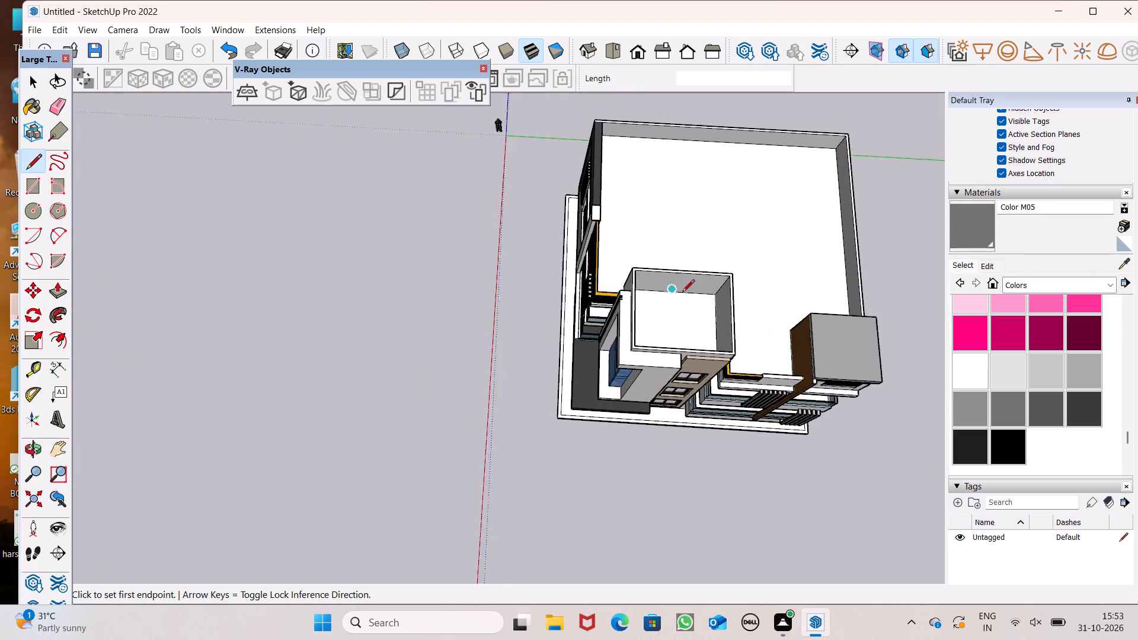
{"action": "scroll", "coordinate": [682, 293], "scroll_direction": "up", "scroll_amount": 4}
{"action": "left_click", "coordinate": [628, 257]}
{"action": "left_click", "coordinate": [634, 257]}
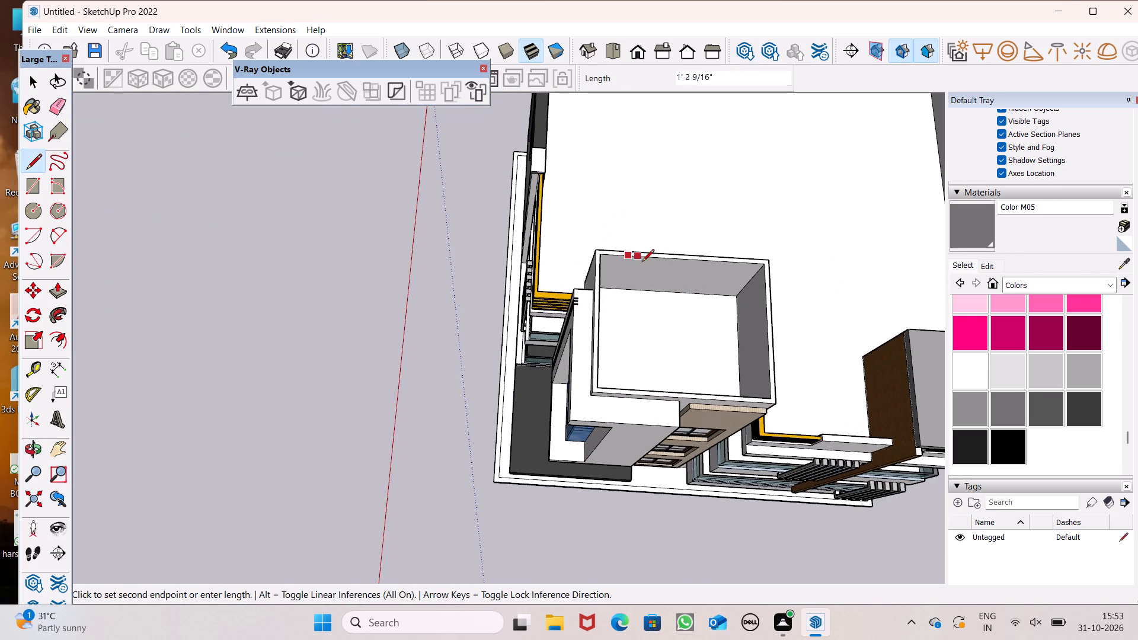
{"action": "scroll", "coordinate": [647, 262], "scroll_direction": "up", "scroll_amount": 5}
{"action": "left_click", "coordinate": [647, 254]}
{"action": "scroll", "coordinate": [570, 273], "scroll_direction": "down", "scroll_amount": 7}
{"action": "scroll", "coordinate": [511, 299], "scroll_direction": "down", "scroll_amount": 5}
{"action": "key", "text": "space"}
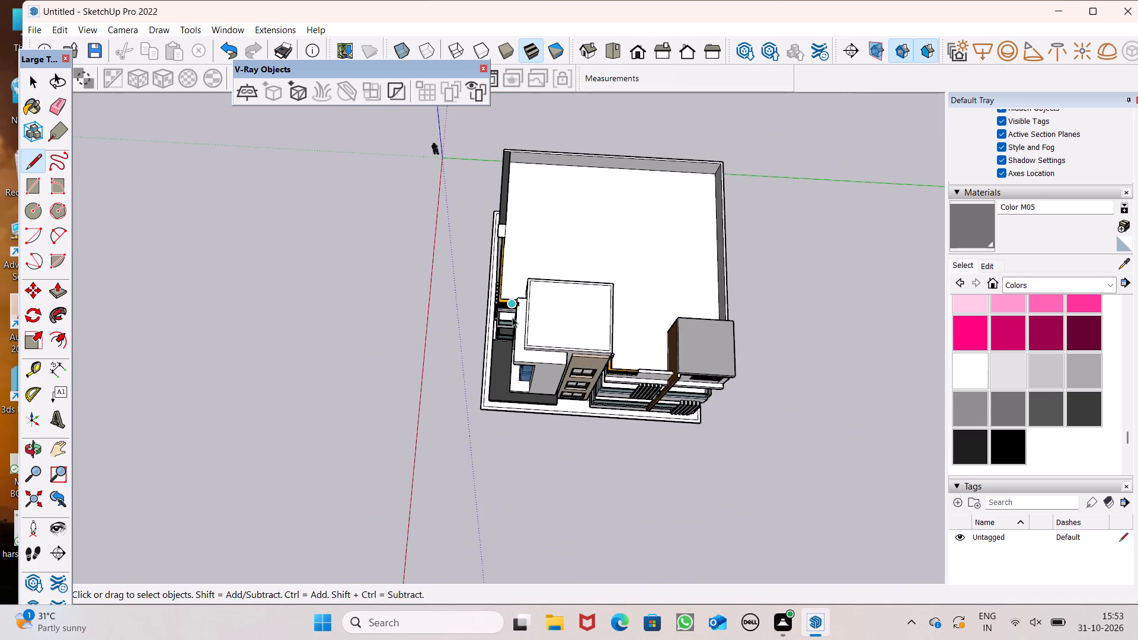
Push/Pull the window tower's roof cap face by 5", creating a new starting face for the slab.
{"action": "left_click", "coordinate": [64, 296]}
{"action": "scroll", "coordinate": [636, 346], "scroll_direction": "up", "scroll_amount": 3}
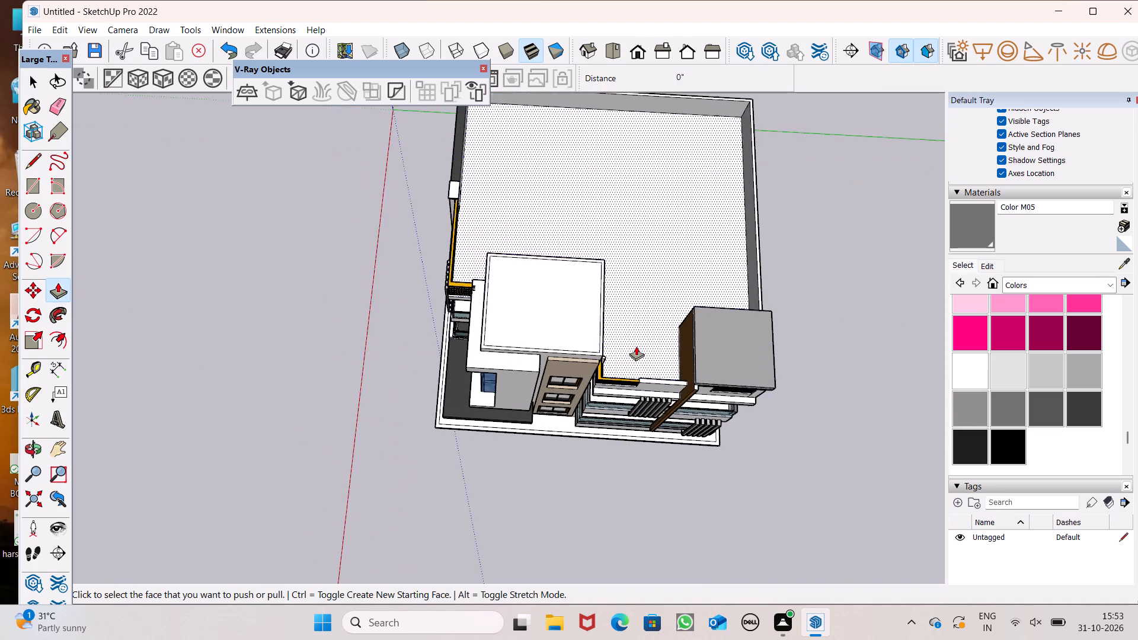
{"action": "scroll", "coordinate": [636, 346], "scroll_direction": "up", "scroll_amount": 1}
{"action": "left_click_drag", "start_coordinate": [498, 308], "coordinate": [498, 333], "text": "ctrl"}
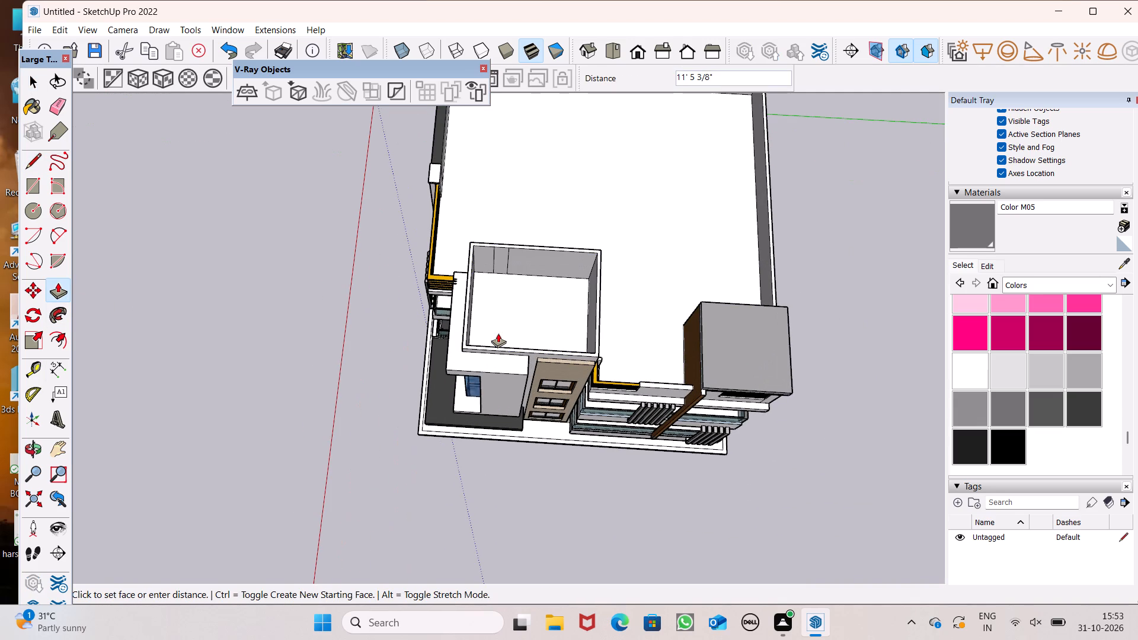
{"action": "left_click_drag", "start_coordinate": [498, 333], "coordinate": [498, 334], "text": "ctrl"}
{"action": "key", "text": "5"}
{"action": "key", "text": "shift+quotedbl"}
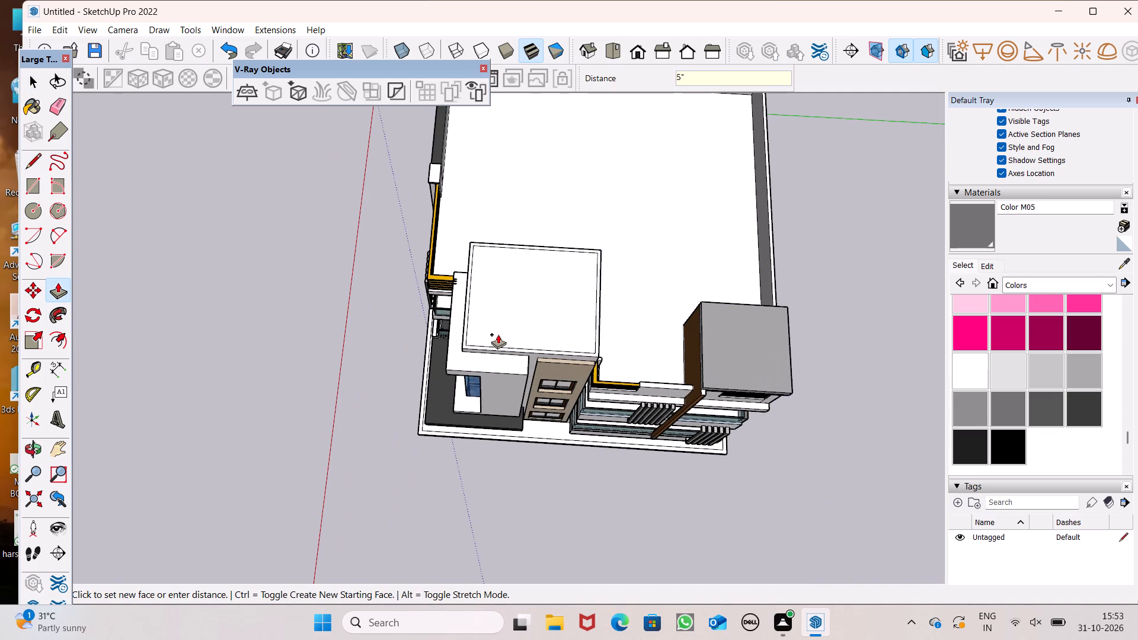
{"action": "left_click_drag", "start_coordinate": [498, 334], "coordinate": [496, 330], "text": "ctrl"}
{"action": "key", "text": "Return"}
Erase the inner outline edges on the window tower's roof so the top is one plain face.
{"action": "left_click", "coordinate": [52, 104]}
{"action": "scroll", "coordinate": [672, 347], "scroll_direction": "up", "scroll_amount": 5}
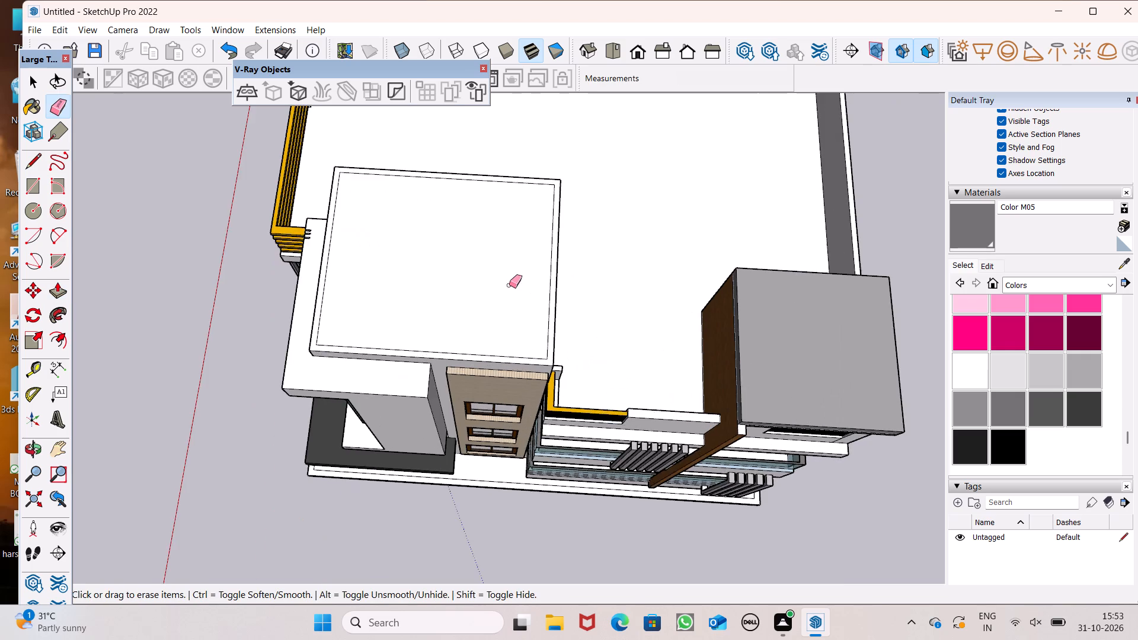
{"action": "scroll", "coordinate": [536, 145], "scroll_direction": "up", "scroll_amount": 7}
{"action": "left_click_drag", "start_coordinate": [577, 249], "coordinate": [577, 255]}
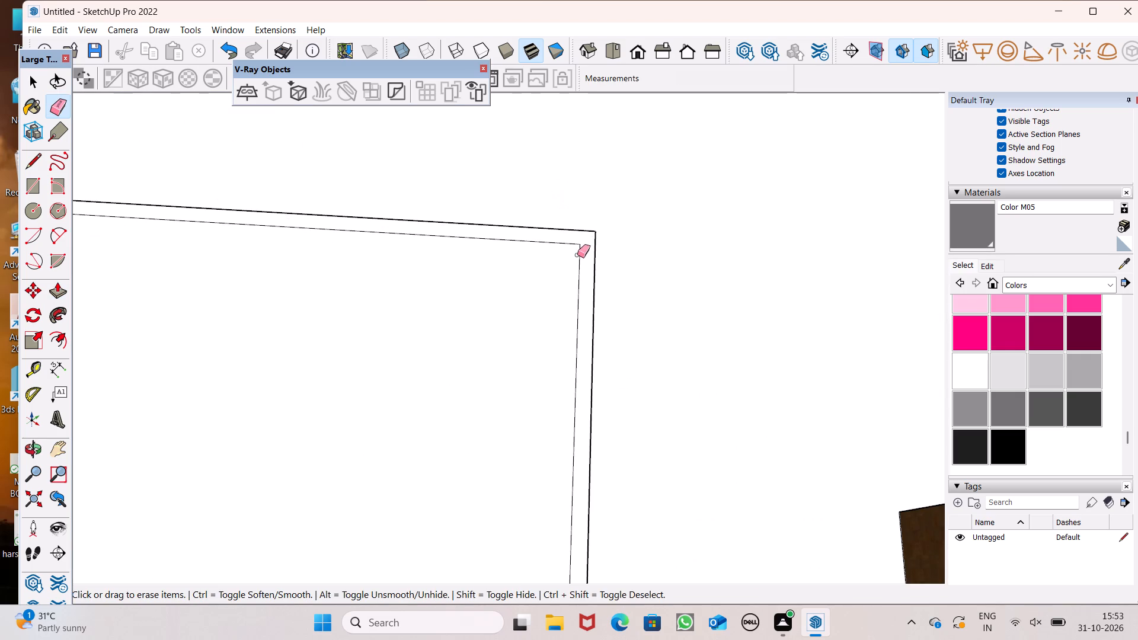
{"action": "left_click_drag", "start_coordinate": [577, 255], "coordinate": [577, 255]}
{"action": "scroll", "coordinate": [626, 248], "scroll_direction": "down", "scroll_amount": 7}
{"action": "scroll", "coordinate": [588, 269], "scroll_direction": "up", "scroll_amount": 5}
{"action": "left_click_drag", "start_coordinate": [626, 271], "coordinate": [624, 265]}
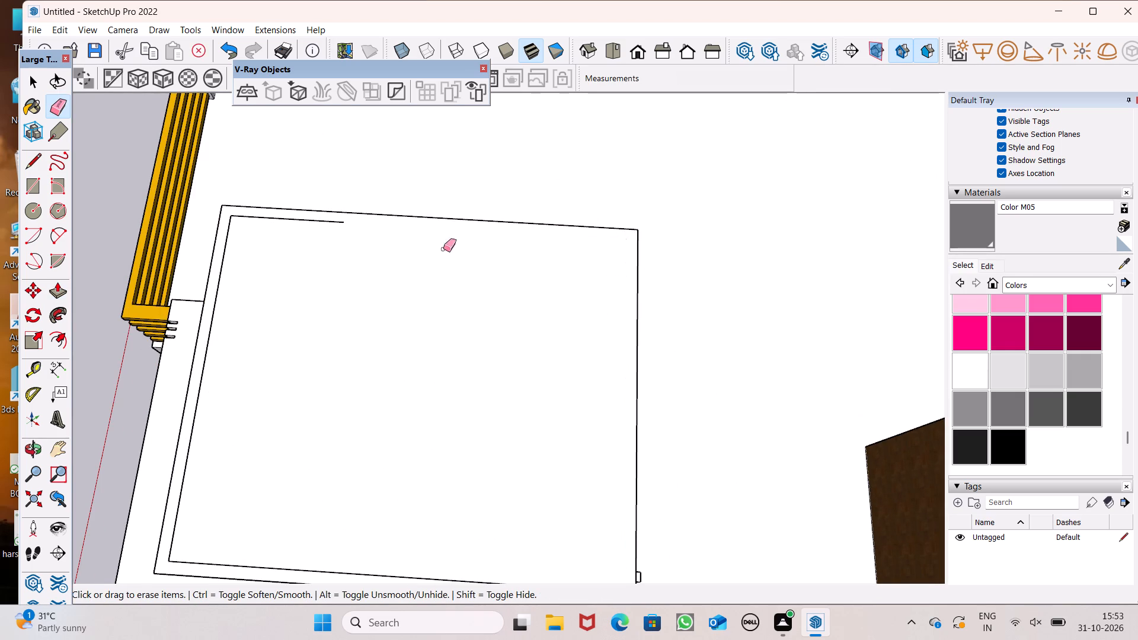
{"action": "scroll", "coordinate": [308, 258], "scroll_direction": "up", "scroll_amount": 6}
{"action": "left_click_drag", "start_coordinate": [167, 196], "coordinate": [172, 201]}
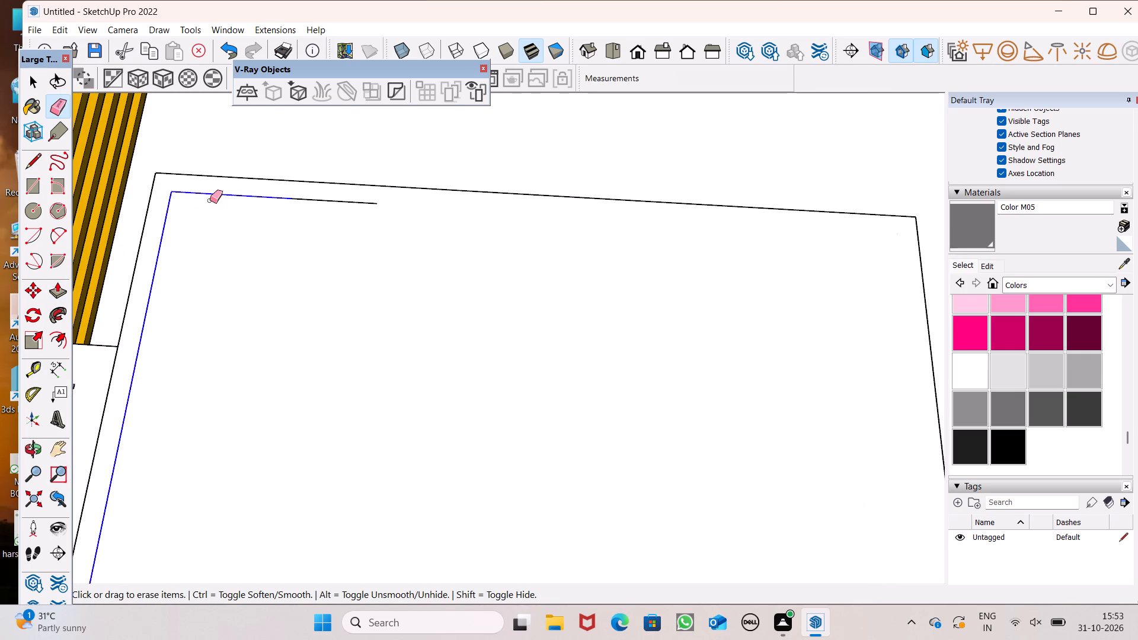
{"action": "left_click_drag", "start_coordinate": [295, 196], "coordinate": [296, 204]}
{"action": "scroll", "coordinate": [333, 280], "scroll_direction": "down", "scroll_amount": 13}
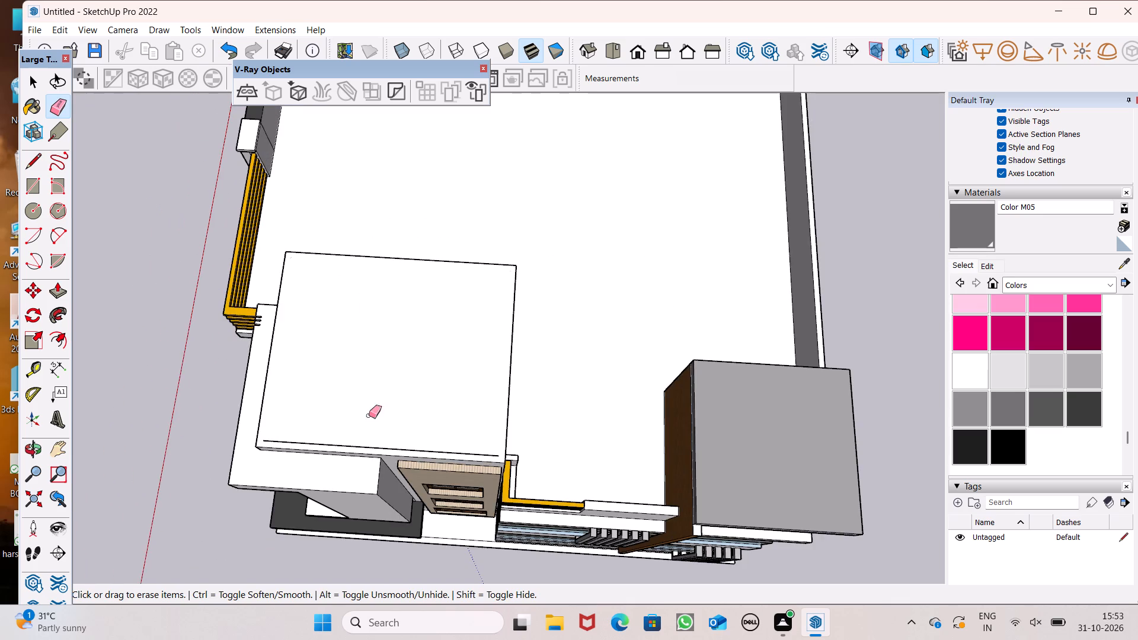
{"action": "middle_click", "coordinate": [363, 468]}
{"action": "scroll", "coordinate": [362, 468], "scroll_direction": "up", "scroll_amount": 8}
{"action": "left_click_drag", "start_coordinate": [355, 424], "coordinate": [360, 415]}
{"action": "scroll", "coordinate": [466, 384], "scroll_direction": "down", "scroll_amount": 6}
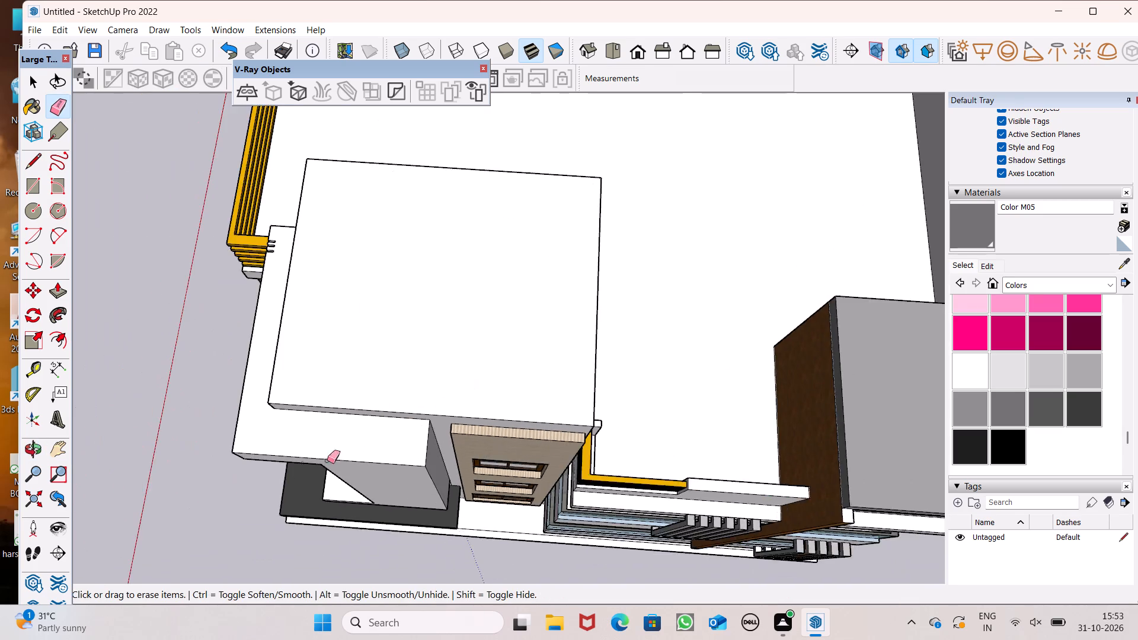
Examine the building from the front, the window tower corner and above to judge the tower's roof slab.
{"action": "middle_click_drag", "start_coordinate": [308, 453], "coordinate": [756, 146]}
{"action": "scroll", "coordinate": [721, 308], "scroll_direction": "down", "scroll_amount": 5}
{"action": "middle_click_drag", "start_coordinate": [669, 354], "coordinate": [749, 380]}
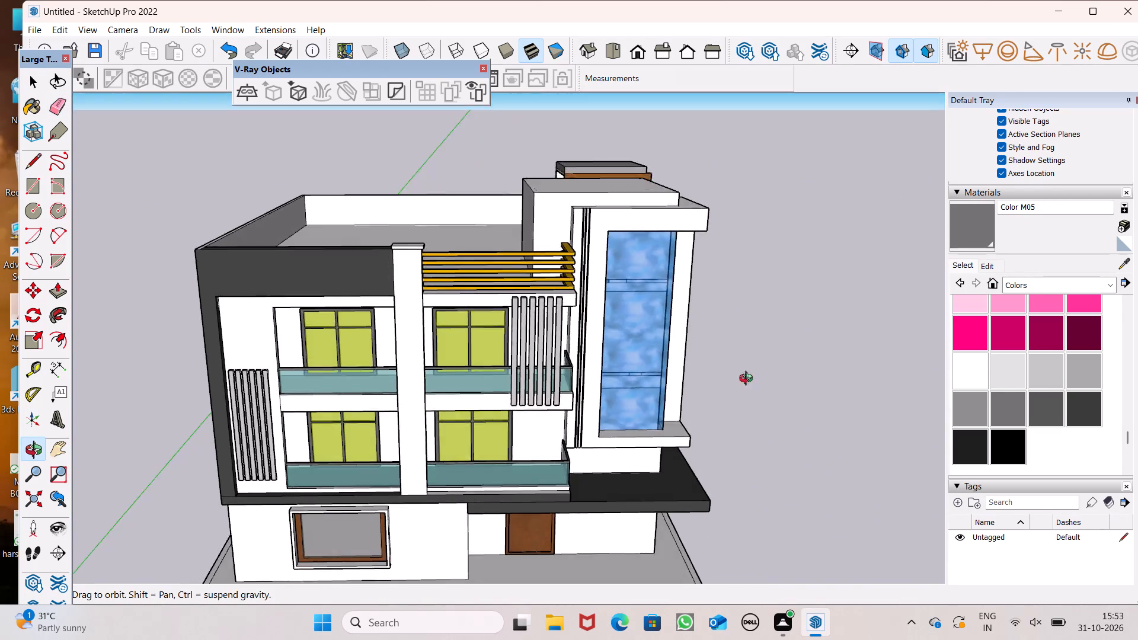
{"action": "middle_click_drag", "start_coordinate": [749, 380], "coordinate": [727, 422]}
{"action": "scroll", "coordinate": [637, 322], "scroll_direction": "up", "scroll_amount": 8}
{"action": "middle_click_drag", "start_coordinate": [569, 184], "coordinate": [647, 181]}
{"action": "scroll", "coordinate": [650, 194], "scroll_direction": "up", "scroll_amount": 1}
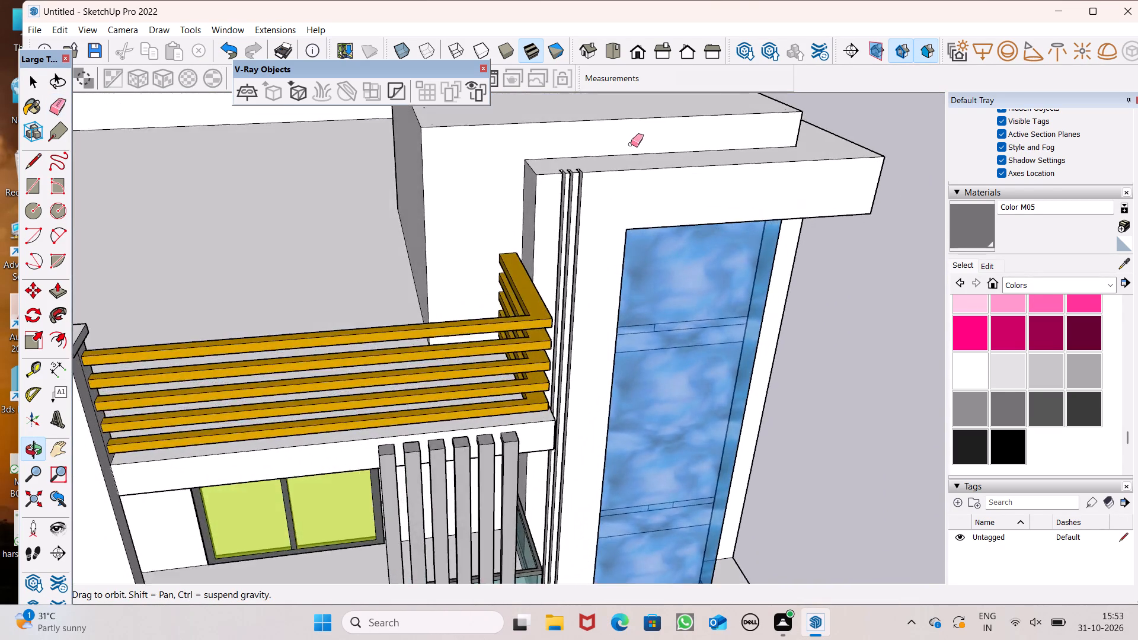
{"action": "scroll", "coordinate": [631, 144], "scroll_direction": "down", "scroll_amount": 11}
{"action": "middle_click_drag", "start_coordinate": [765, 260], "coordinate": [763, 202]}
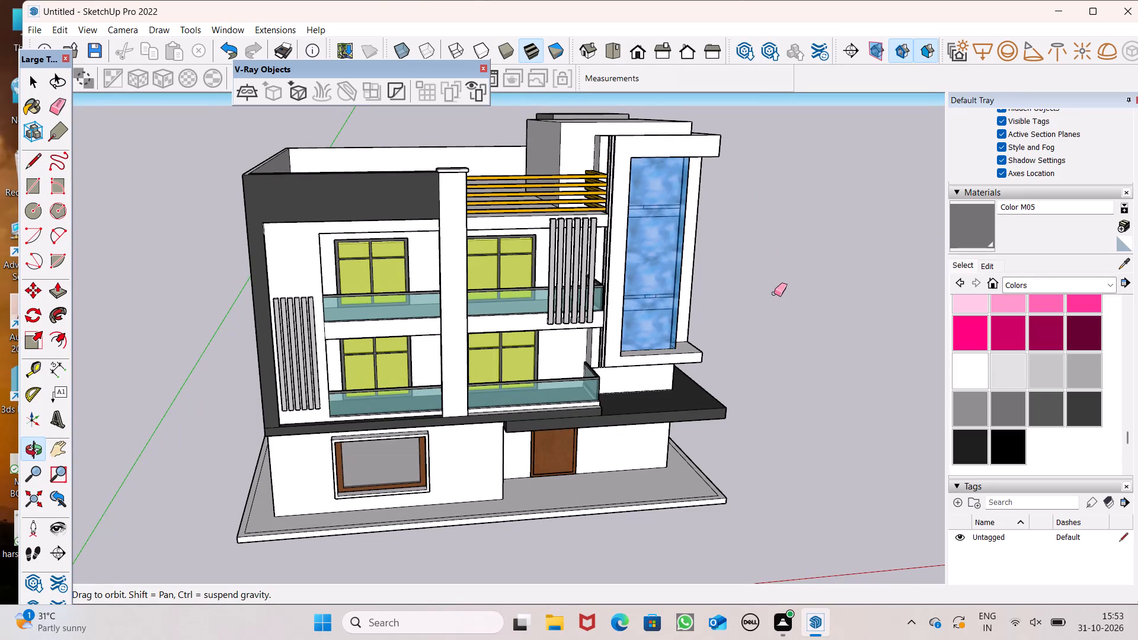
{"action": "scroll", "coordinate": [642, 255], "scroll_direction": "down", "scroll_amount": 2}
{"action": "middle_click_drag", "start_coordinate": [648, 271], "coordinate": [367, 364]}
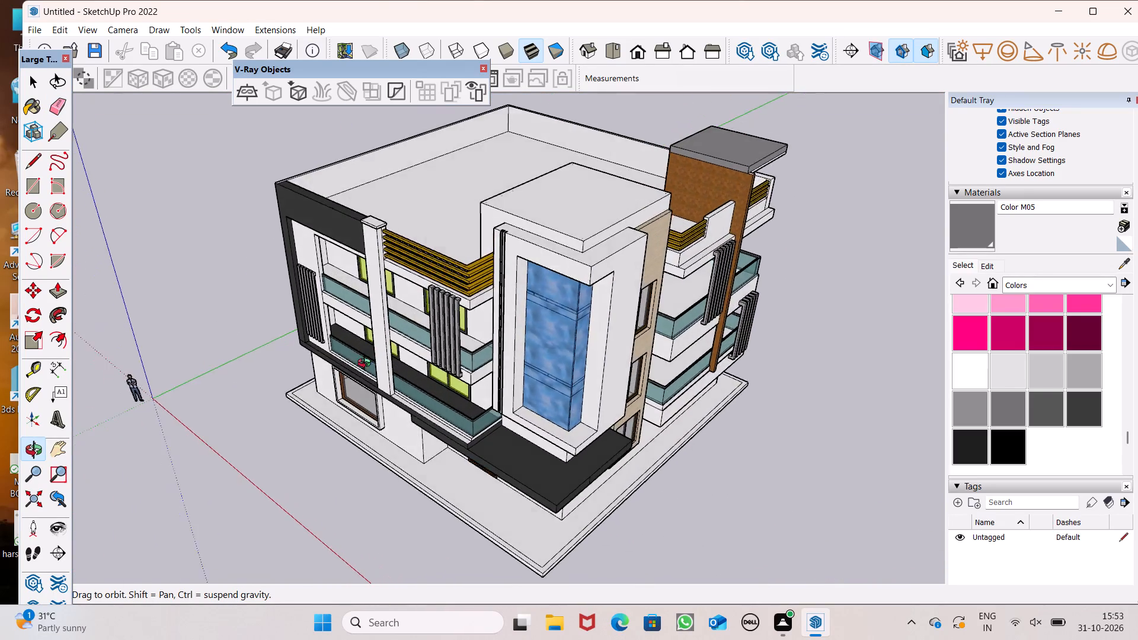
{"action": "middle_click_drag", "start_coordinate": [367, 364], "coordinate": [380, 436]}
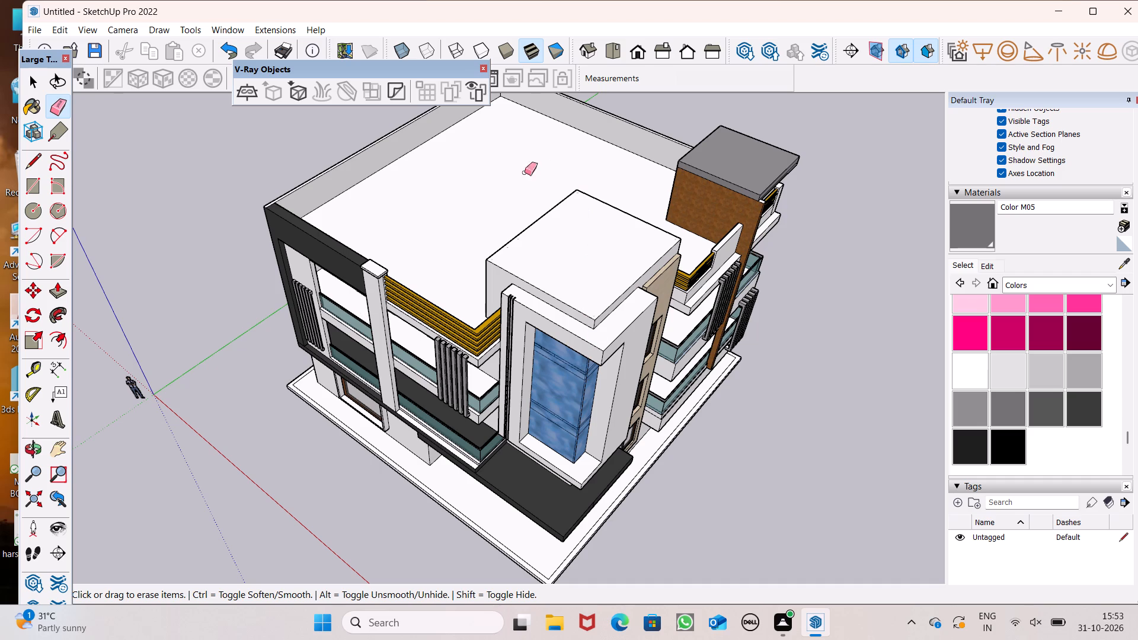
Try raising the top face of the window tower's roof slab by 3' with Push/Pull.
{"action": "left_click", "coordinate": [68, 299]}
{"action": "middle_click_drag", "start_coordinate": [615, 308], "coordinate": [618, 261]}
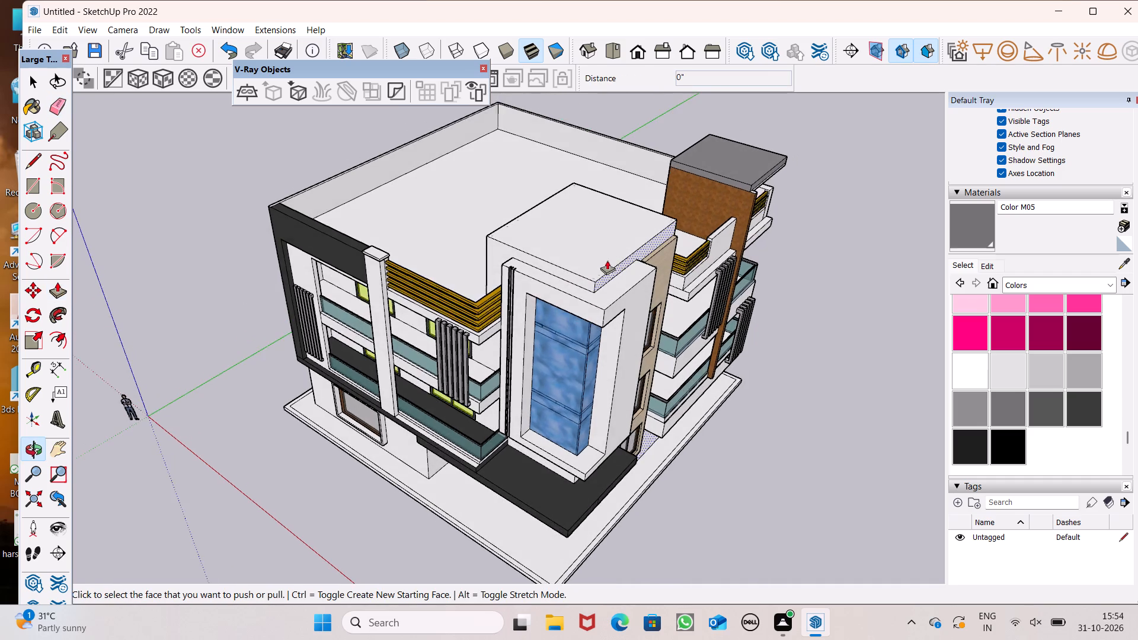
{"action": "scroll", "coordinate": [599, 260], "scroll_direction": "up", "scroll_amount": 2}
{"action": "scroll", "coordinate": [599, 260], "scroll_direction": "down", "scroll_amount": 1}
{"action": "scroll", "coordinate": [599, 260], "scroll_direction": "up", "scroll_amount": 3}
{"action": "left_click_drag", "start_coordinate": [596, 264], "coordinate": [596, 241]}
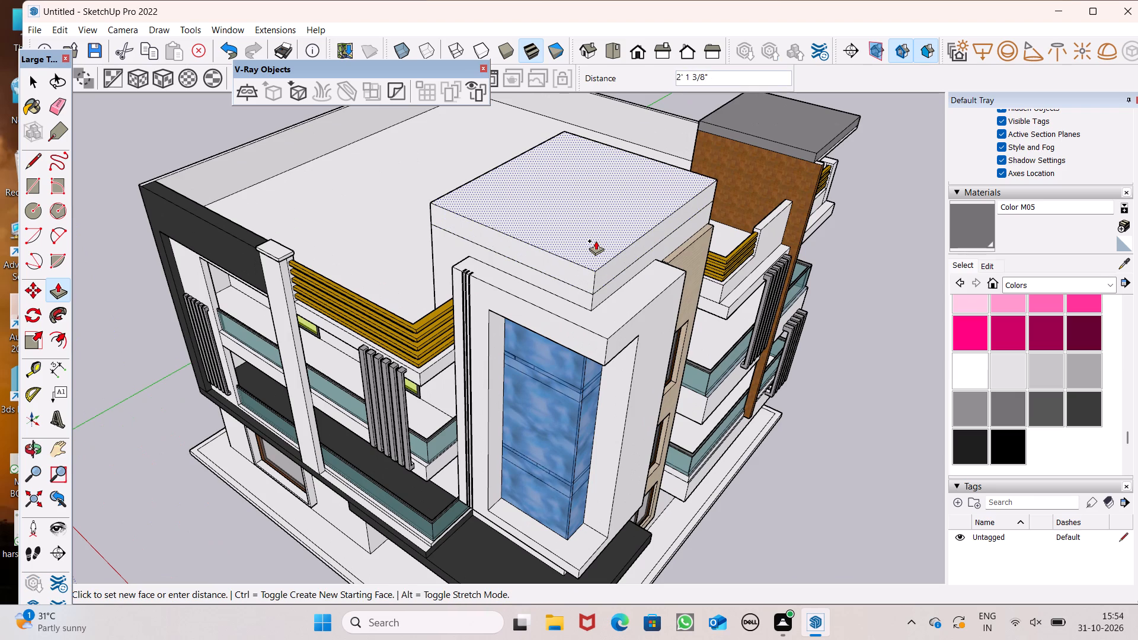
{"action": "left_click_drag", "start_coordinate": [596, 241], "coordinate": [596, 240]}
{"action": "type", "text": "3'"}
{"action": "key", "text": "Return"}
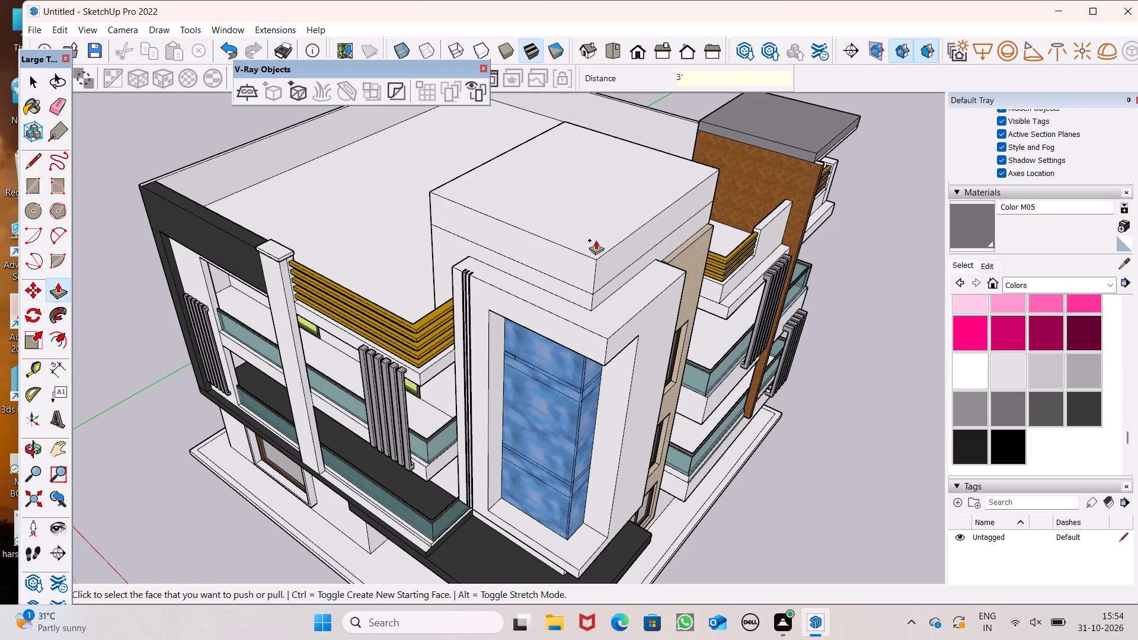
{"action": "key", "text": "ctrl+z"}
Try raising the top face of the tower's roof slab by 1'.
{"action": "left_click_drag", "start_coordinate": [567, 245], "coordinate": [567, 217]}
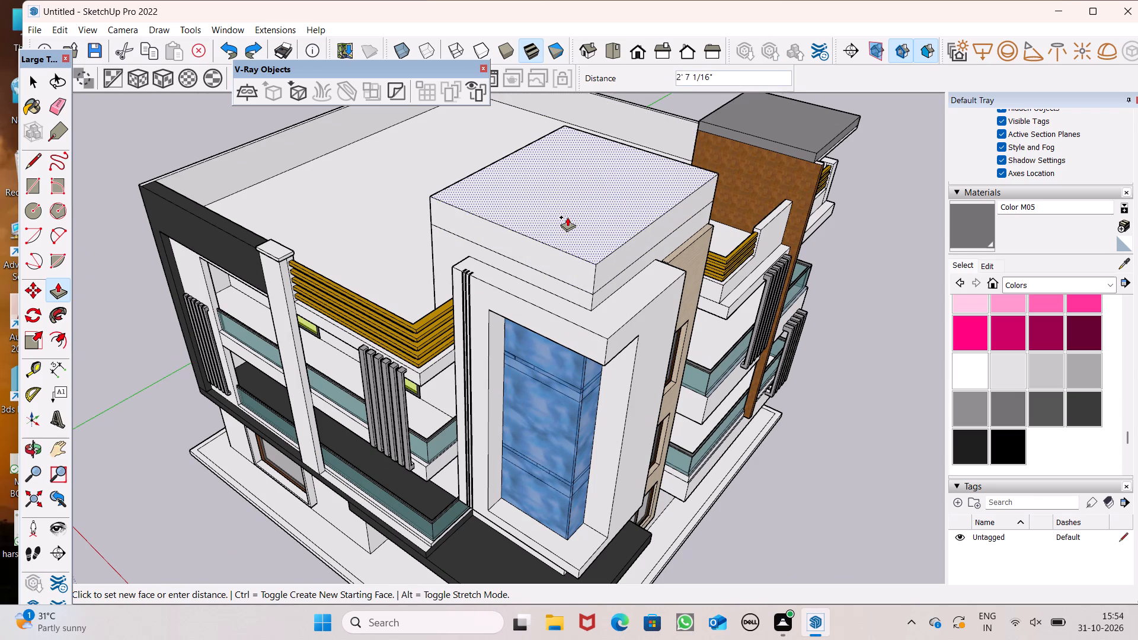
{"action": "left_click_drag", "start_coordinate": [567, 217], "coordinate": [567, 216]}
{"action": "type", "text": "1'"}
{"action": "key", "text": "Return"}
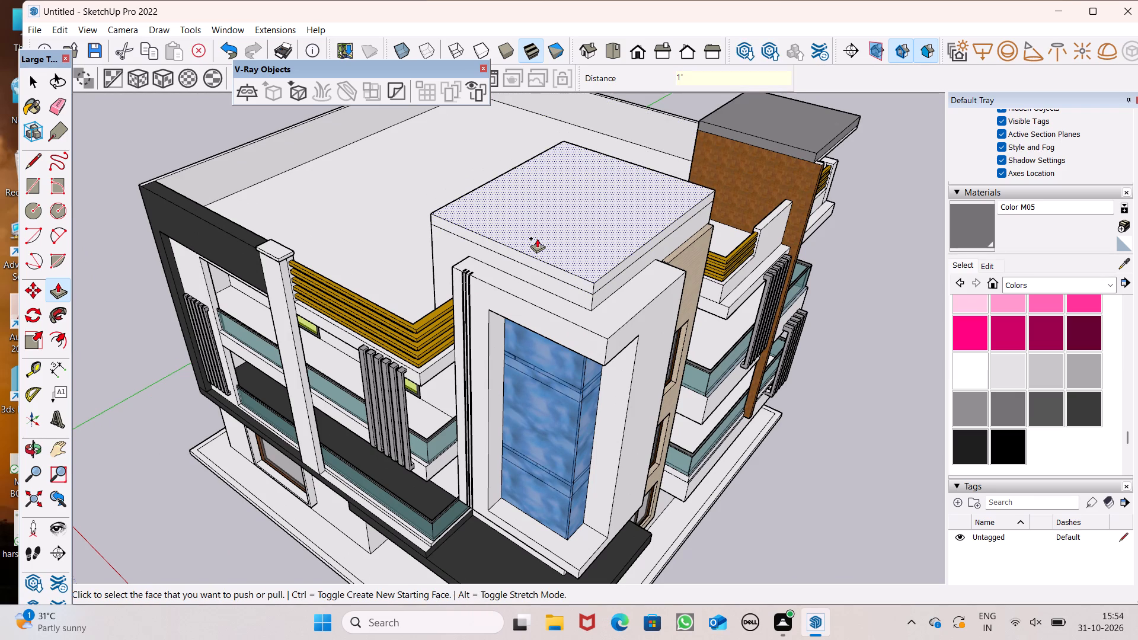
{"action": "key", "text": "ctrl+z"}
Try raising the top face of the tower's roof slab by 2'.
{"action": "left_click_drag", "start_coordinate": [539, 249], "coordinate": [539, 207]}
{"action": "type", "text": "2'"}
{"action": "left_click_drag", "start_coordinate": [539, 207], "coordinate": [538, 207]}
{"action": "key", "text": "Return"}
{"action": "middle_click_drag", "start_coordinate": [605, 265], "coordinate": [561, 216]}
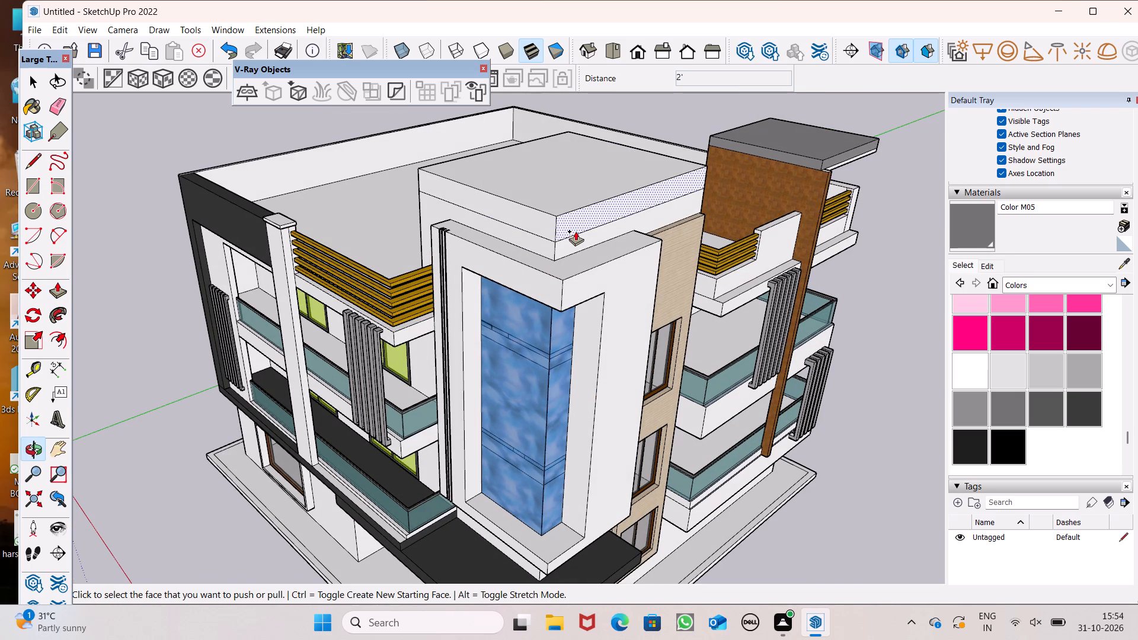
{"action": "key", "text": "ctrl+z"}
Push/Pull the top face of the window tower's roof slab upward by 1' 5".
{"action": "left_click_drag", "start_coordinate": [569, 213], "coordinate": [560, 167]}
{"action": "type", "text": "1'5\""}
{"action": "key", "text": "Return"}
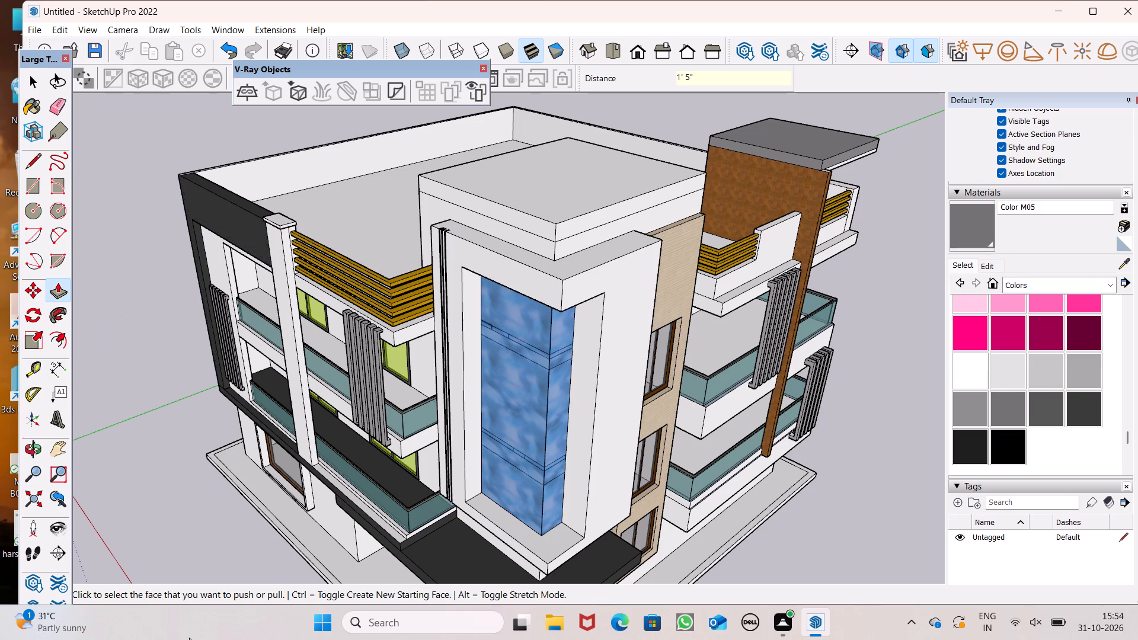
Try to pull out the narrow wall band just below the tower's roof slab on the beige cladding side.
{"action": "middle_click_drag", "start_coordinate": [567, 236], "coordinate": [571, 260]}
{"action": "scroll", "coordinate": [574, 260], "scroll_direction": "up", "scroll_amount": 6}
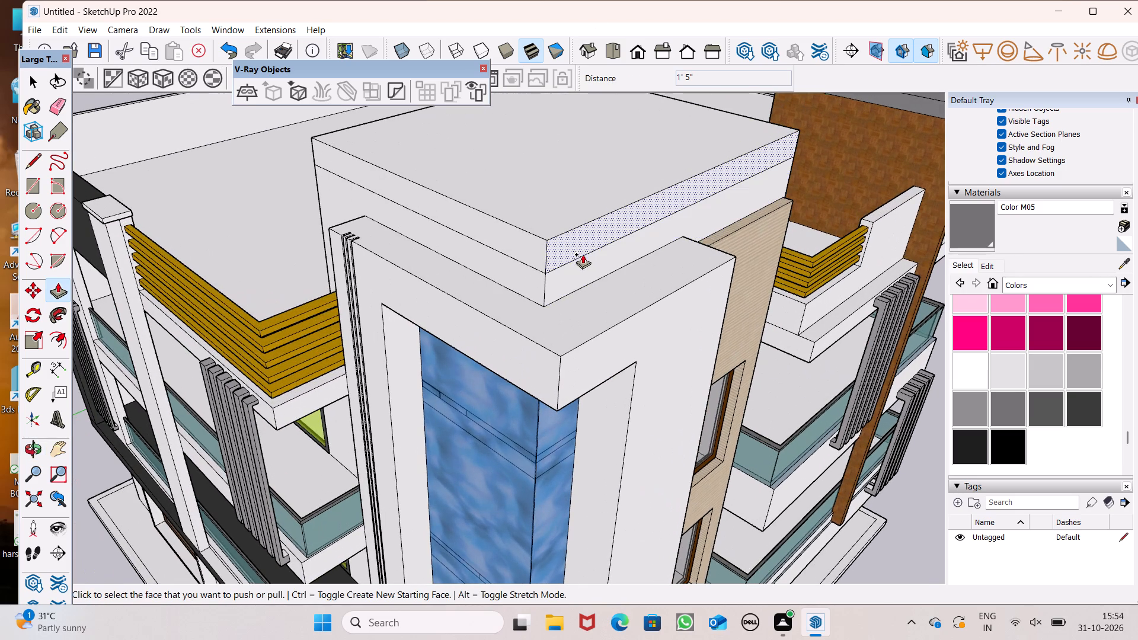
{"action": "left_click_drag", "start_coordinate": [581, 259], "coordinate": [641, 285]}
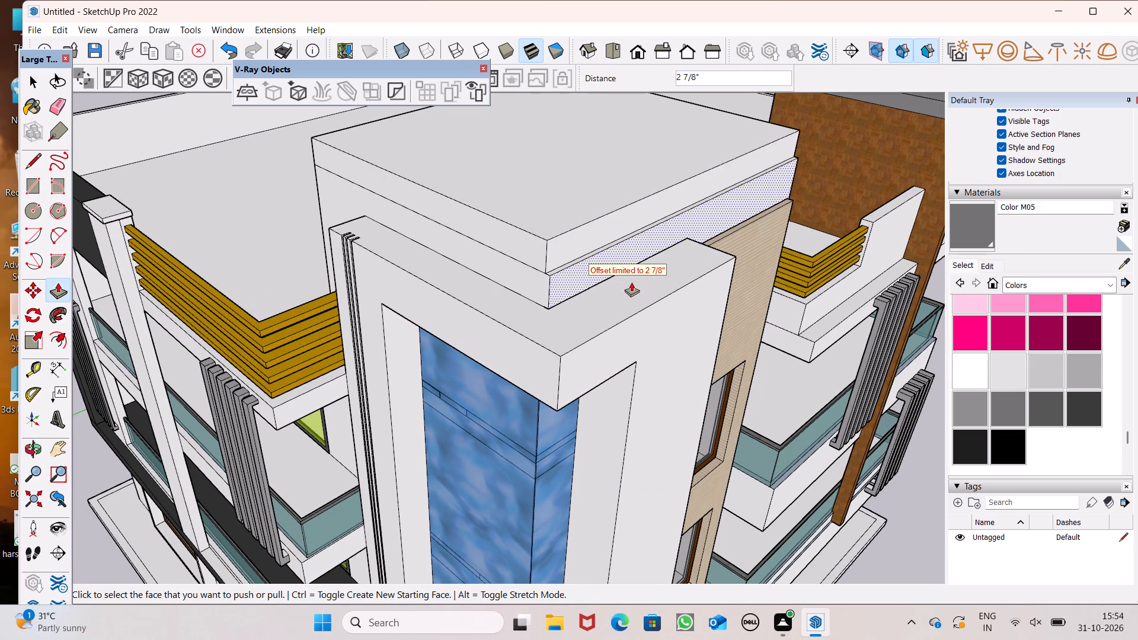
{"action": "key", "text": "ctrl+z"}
Extend the tower's roof slab outward on the beige cladding side, about 2' 1" on the yellow railing side and 3' 6" on the terrace side.
{"action": "left_click_drag", "start_coordinate": [576, 252], "coordinate": [672, 289]}
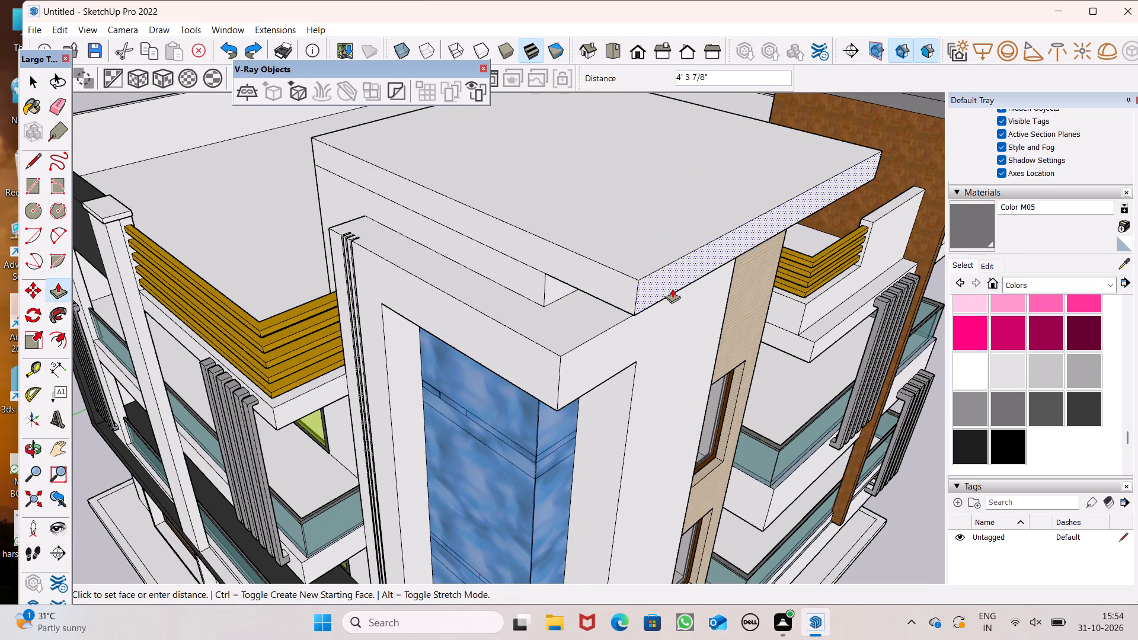
{"action": "left_click_drag", "start_coordinate": [672, 289], "coordinate": [689, 295]}
{"action": "scroll", "coordinate": [485, 261], "scroll_direction": "up", "scroll_amount": 1}
{"action": "scroll", "coordinate": [482, 261], "scroll_direction": "down", "scroll_amount": 4}
{"action": "middle_click_drag", "start_coordinate": [462, 267], "coordinate": [829, 174]}
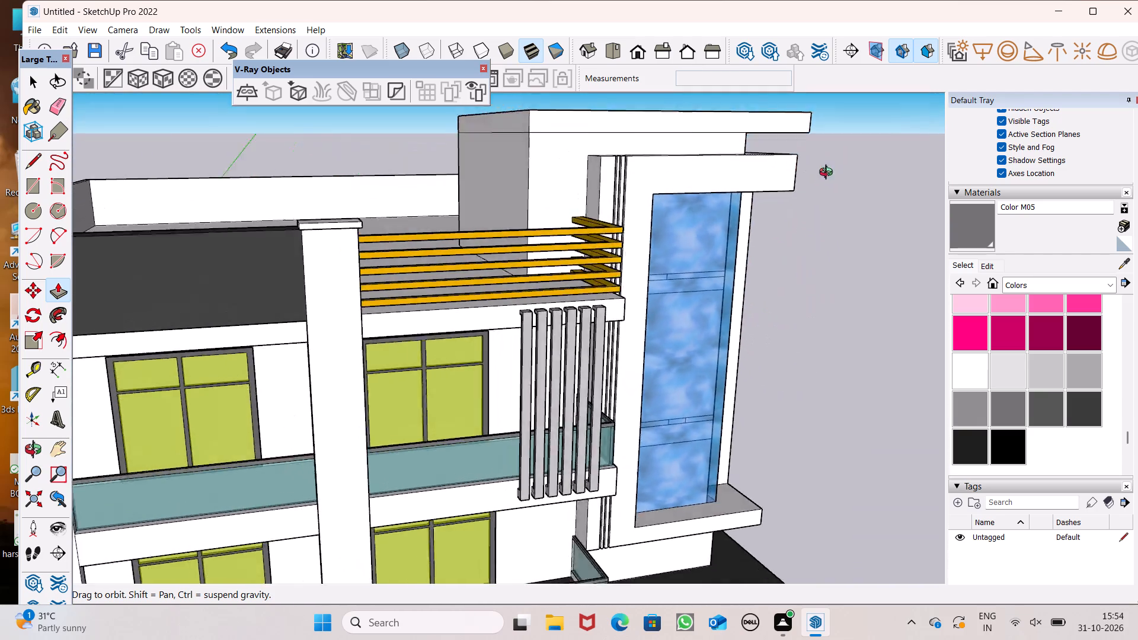
{"action": "middle_click_drag", "start_coordinate": [829, 174], "coordinate": [936, 175]}
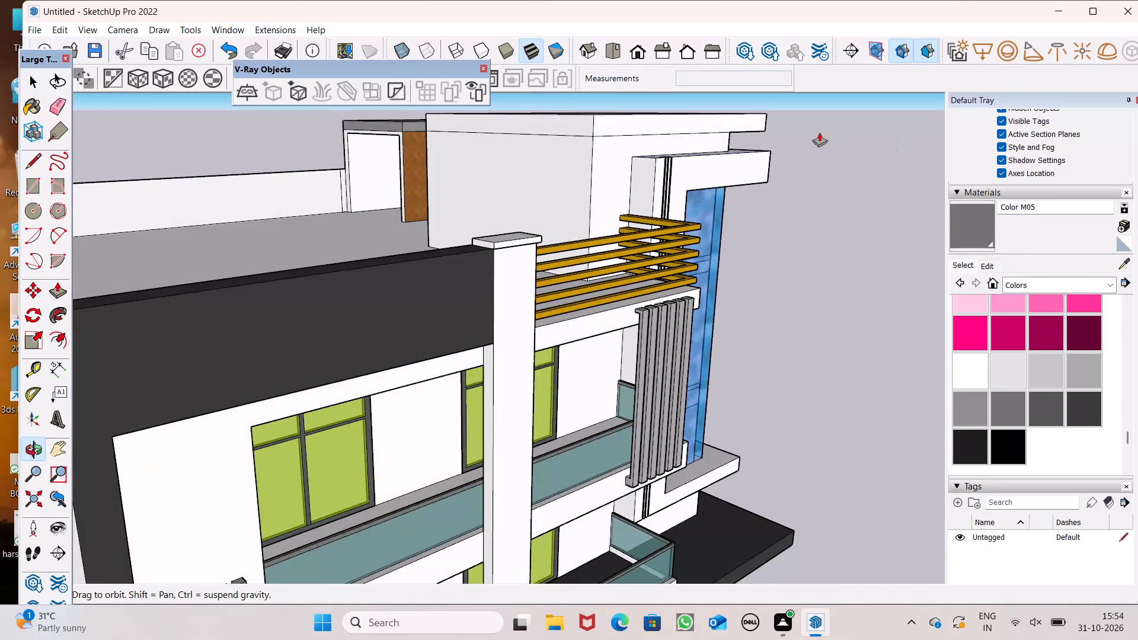
{"action": "left_click_drag", "start_coordinate": [707, 128], "coordinate": [755, 165]}
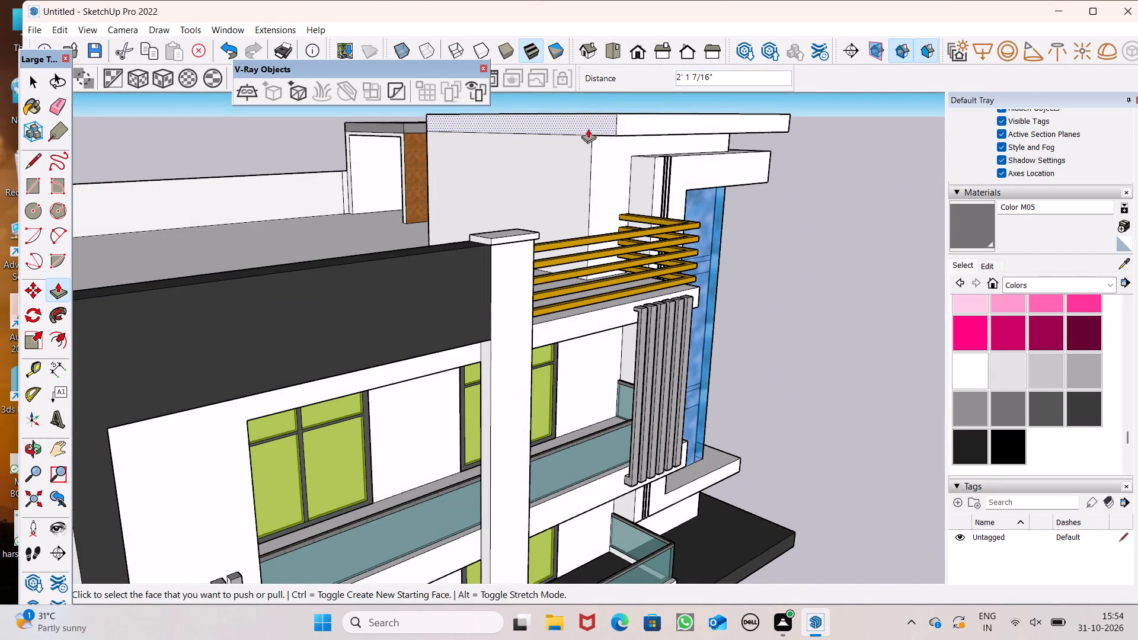
{"action": "left_click_drag", "start_coordinate": [588, 129], "coordinate": [551, 136]}
Pull the roof slab's edge facing the wood wall outward by about 1', plus about 10" more.
{"action": "middle_click_drag", "start_coordinate": [673, 152], "coordinate": [23, 284]}
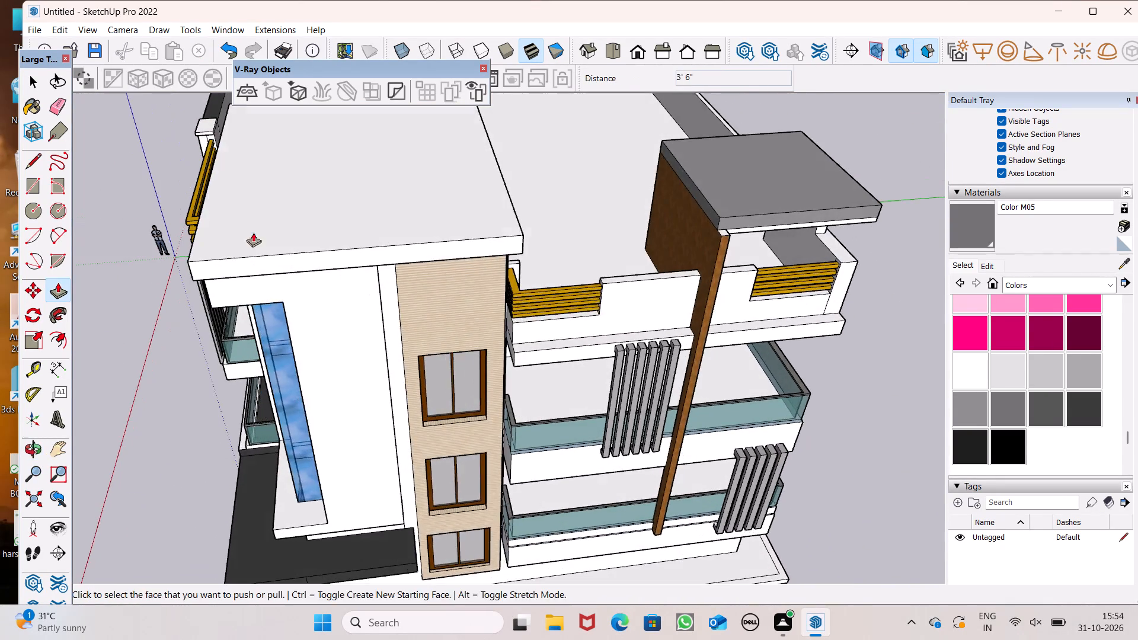
{"action": "middle_click_drag", "start_coordinate": [525, 230], "coordinate": [189, 226]}
{"action": "scroll", "coordinate": [188, 230], "scroll_direction": "up", "scroll_amount": 5}
{"action": "left_click_drag", "start_coordinate": [382, 160], "coordinate": [395, 167]}
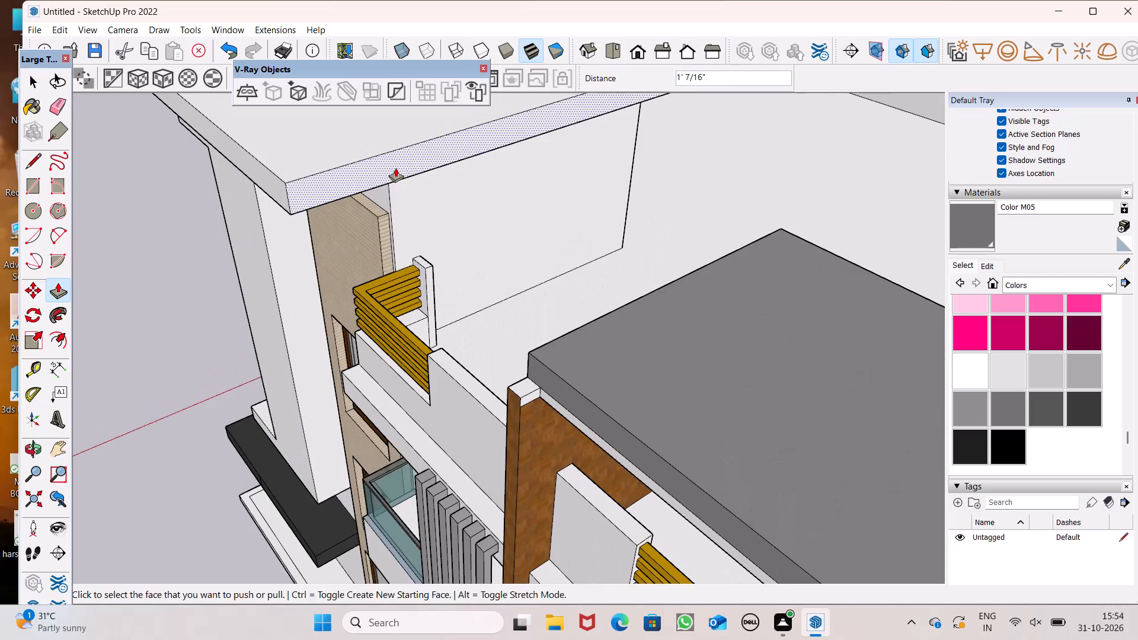
{"action": "scroll", "coordinate": [395, 169], "scroll_direction": "down", "scroll_amount": 4}
{"action": "middle_click_drag", "start_coordinate": [336, 212], "coordinate": [518, 64]}
{"action": "scroll", "coordinate": [568, 263], "scroll_direction": "down", "scroll_amount": 6}
{"action": "middle_click_drag", "start_coordinate": [565, 233], "coordinate": [664, 111]}
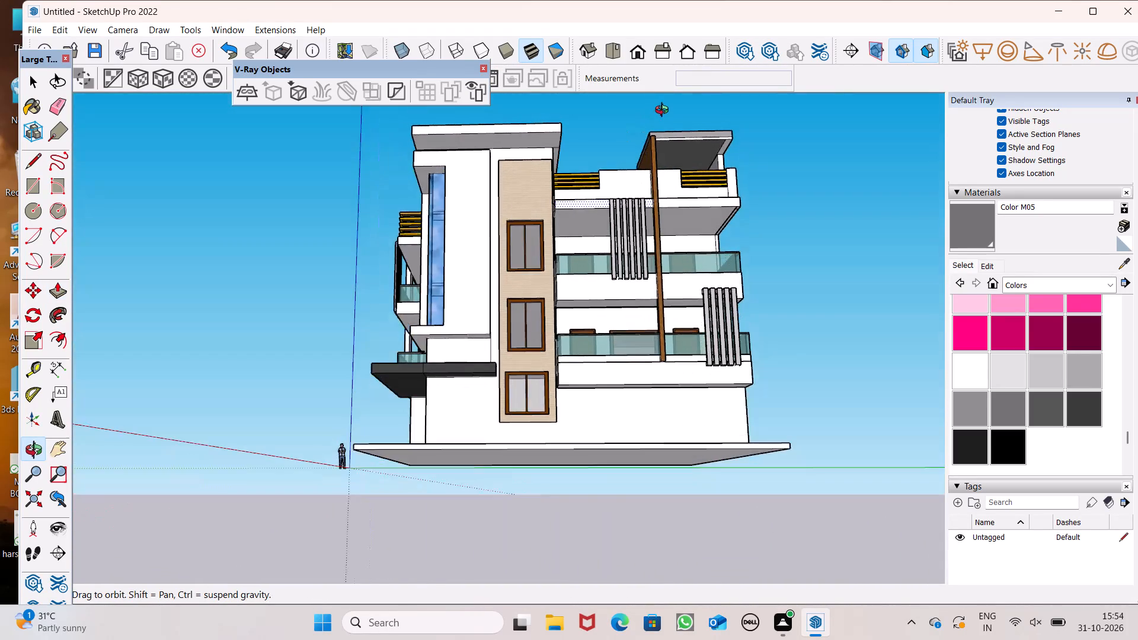
{"action": "middle_click_drag", "start_coordinate": [664, 111], "coordinate": [510, 193]}
{"action": "scroll", "coordinate": [511, 164], "scroll_direction": "up", "scroll_amount": 7}
{"action": "middle_click_drag", "start_coordinate": [526, 123], "coordinate": [545, 76]}
{"action": "scroll", "coordinate": [539, 98], "scroll_direction": "up", "scroll_amount": 5}
{"action": "left_click_drag", "start_coordinate": [520, 150], "coordinate": [558, 168]}
Erase the two seam lines on the roof slab's underside at the corners nearest the wood wall.
{"action": "scroll", "coordinate": [554, 193], "scroll_direction": "down", "scroll_amount": 4}
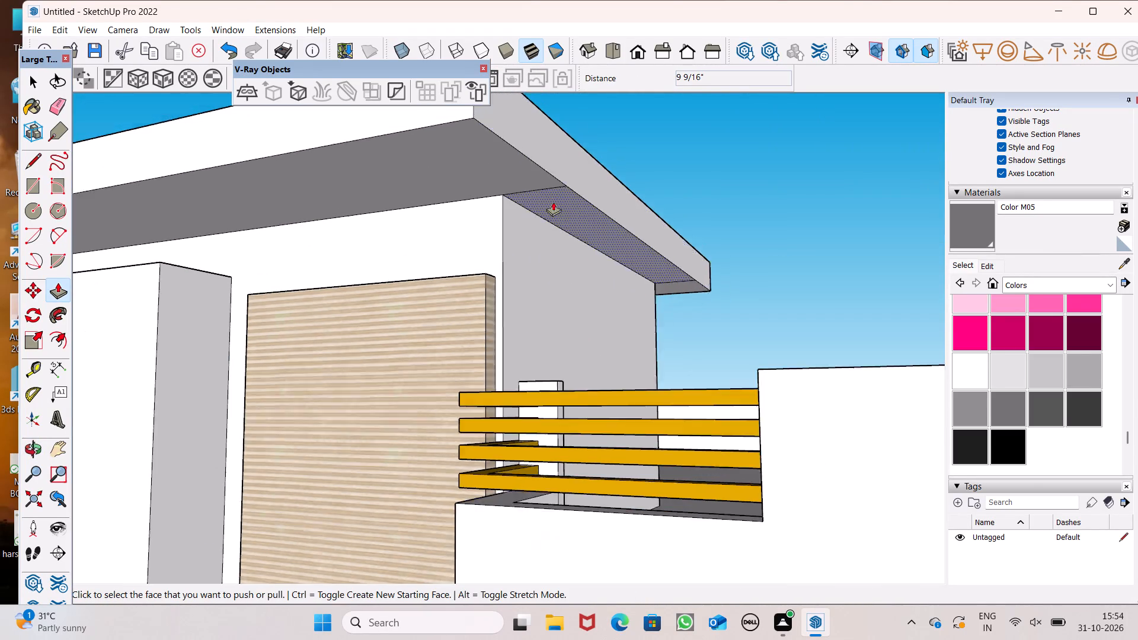
{"action": "scroll", "coordinate": [553, 201], "scroll_direction": "down", "scroll_amount": 1}
{"action": "middle_click_drag", "start_coordinate": [541, 220], "coordinate": [572, 156]}
{"action": "left_click", "coordinate": [57, 97]}
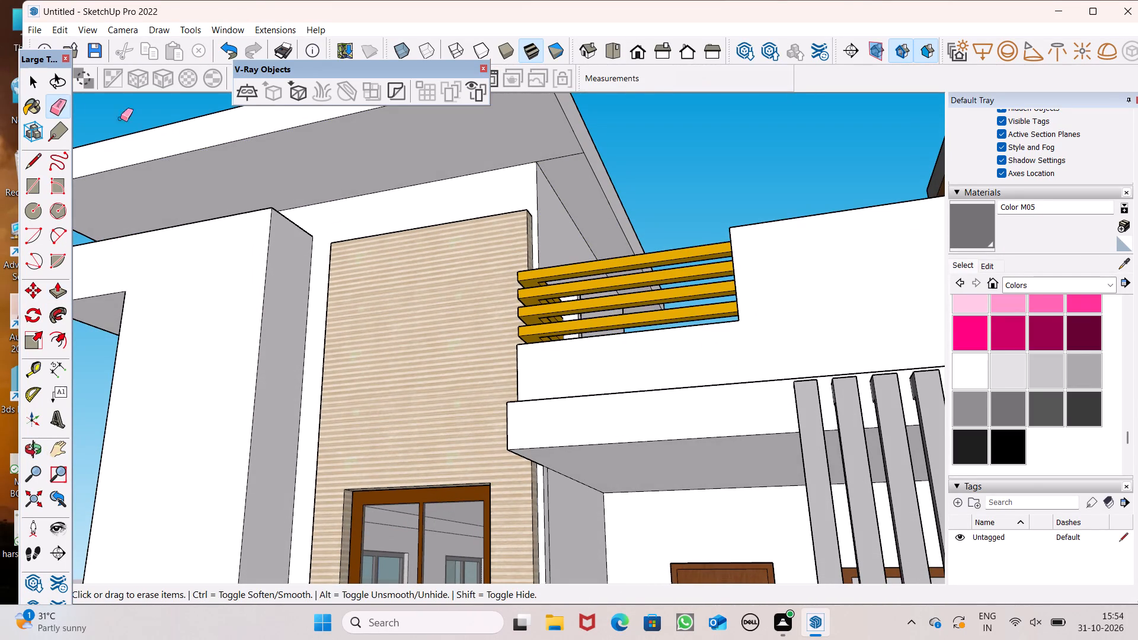
{"action": "scroll", "coordinate": [570, 168], "scroll_direction": "up", "scroll_amount": 6}
{"action": "left_click_drag", "start_coordinate": [554, 130], "coordinate": [556, 140]}
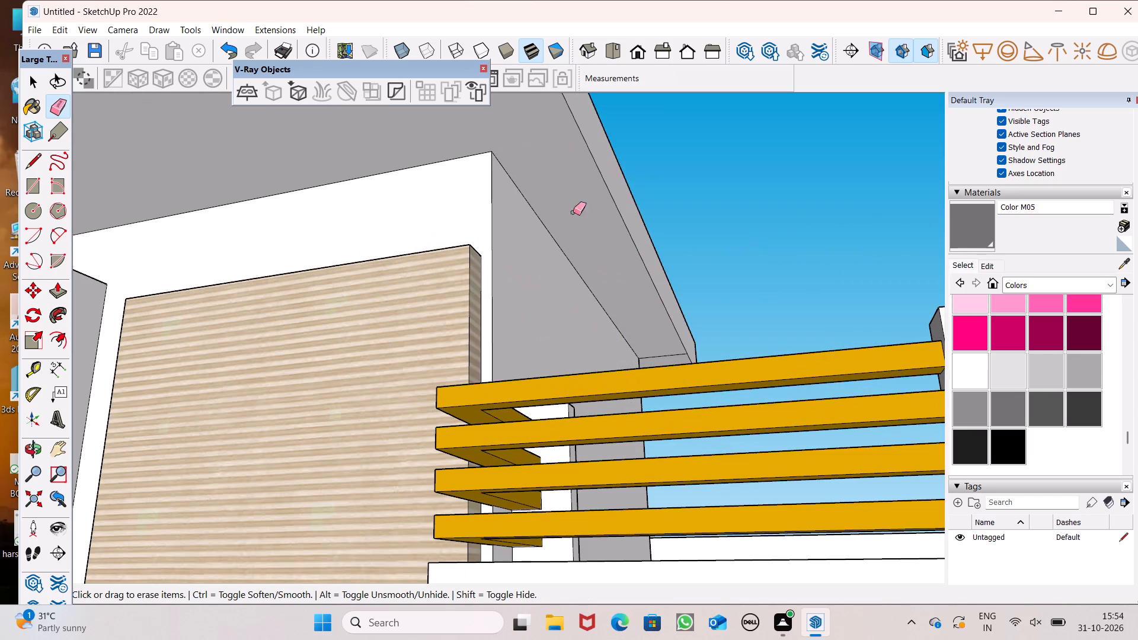
{"action": "middle_click_drag", "start_coordinate": [573, 223], "coordinate": [550, 286]}
{"action": "scroll", "coordinate": [550, 286], "scroll_direction": "up", "scroll_amount": 7}
{"action": "left_click_drag", "start_coordinate": [722, 322], "coordinate": [718, 324]}
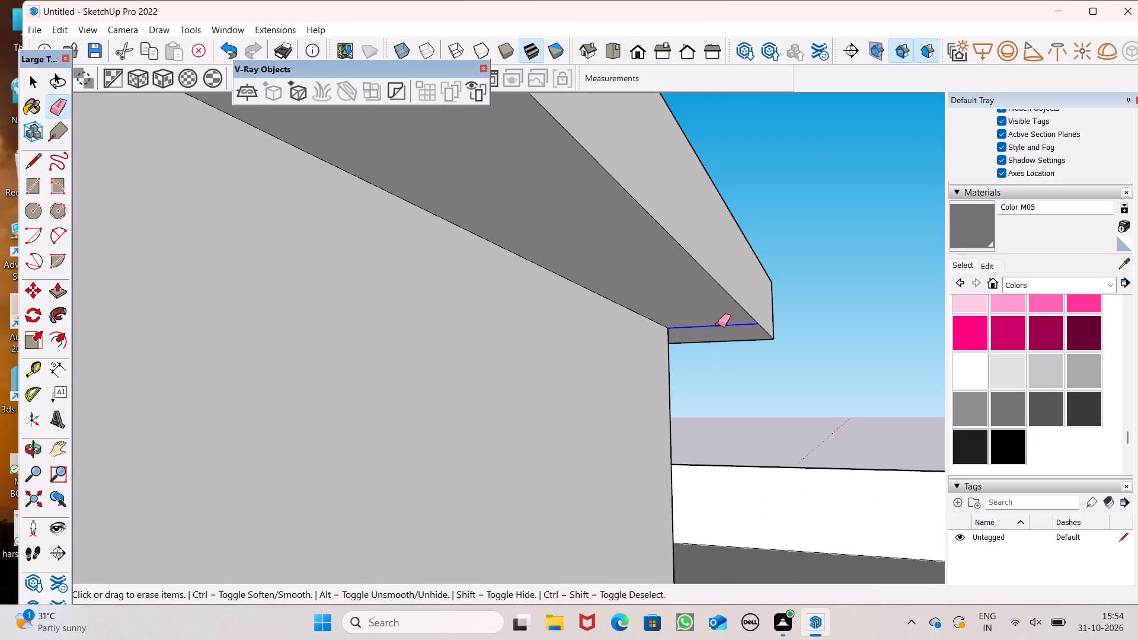
{"action": "left_click_drag", "start_coordinate": [718, 324], "coordinate": [714, 324]}
Erase the remaining seam lines on the slab's underside at the corners on the yellow railing side.
{"action": "scroll", "coordinate": [688, 284], "scroll_direction": "down", "scroll_amount": 4}
{"action": "middle_click_drag", "start_coordinate": [605, 311], "coordinate": [739, 315]}
{"action": "scroll", "coordinate": [719, 299], "scroll_direction": "down", "scroll_amount": 12}
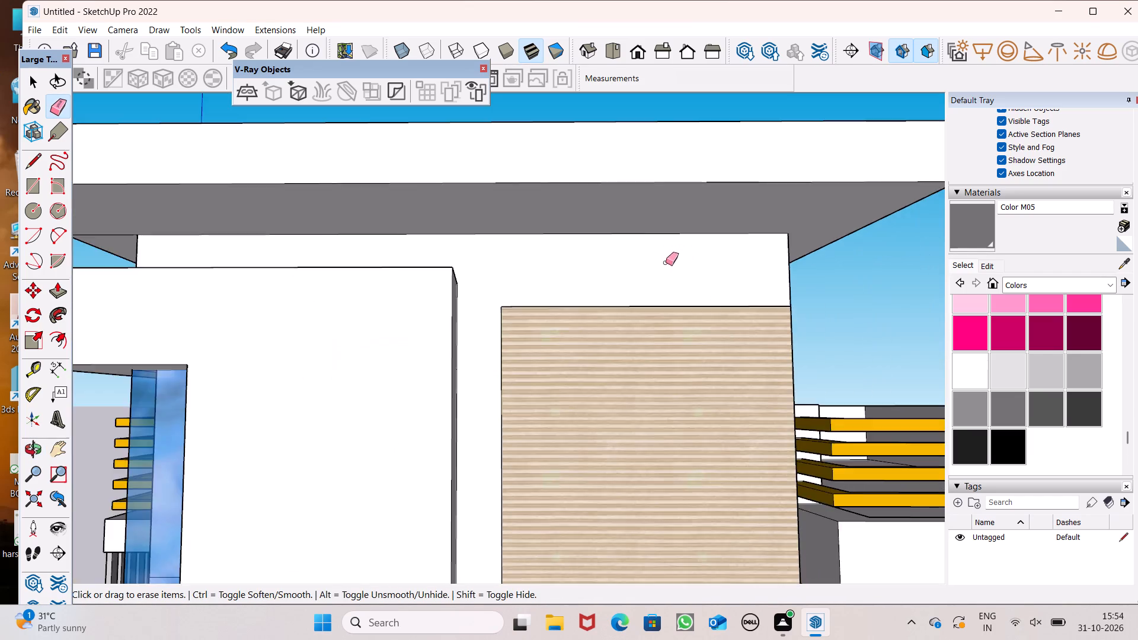
{"action": "scroll", "coordinate": [664, 270], "scroll_direction": "down", "scroll_amount": 6}
{"action": "middle_click_drag", "start_coordinate": [411, 290], "coordinate": [581, 213]}
{"action": "scroll", "coordinate": [489, 199], "scroll_direction": "up", "scroll_amount": 6}
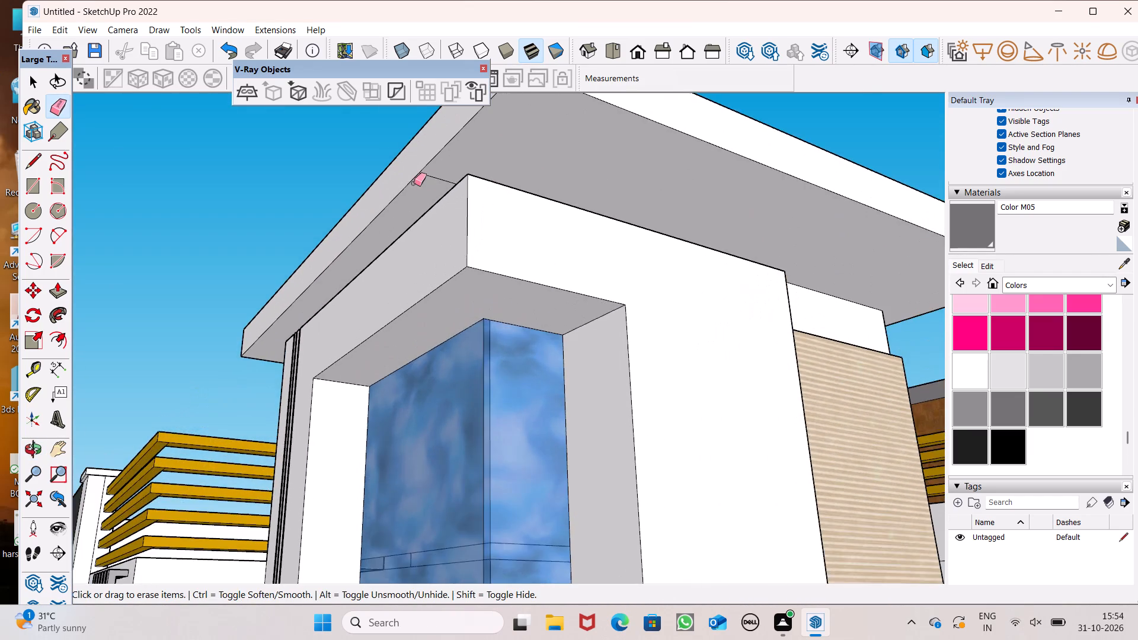
{"action": "scroll", "coordinate": [411, 183], "scroll_direction": "up", "scroll_amount": 6}
{"action": "left_click", "coordinate": [438, 176]}
{"action": "scroll", "coordinate": [346, 305], "scroll_direction": "down", "scroll_amount": 3}
{"action": "middle_click_drag", "start_coordinate": [216, 359], "coordinate": [224, 361]}
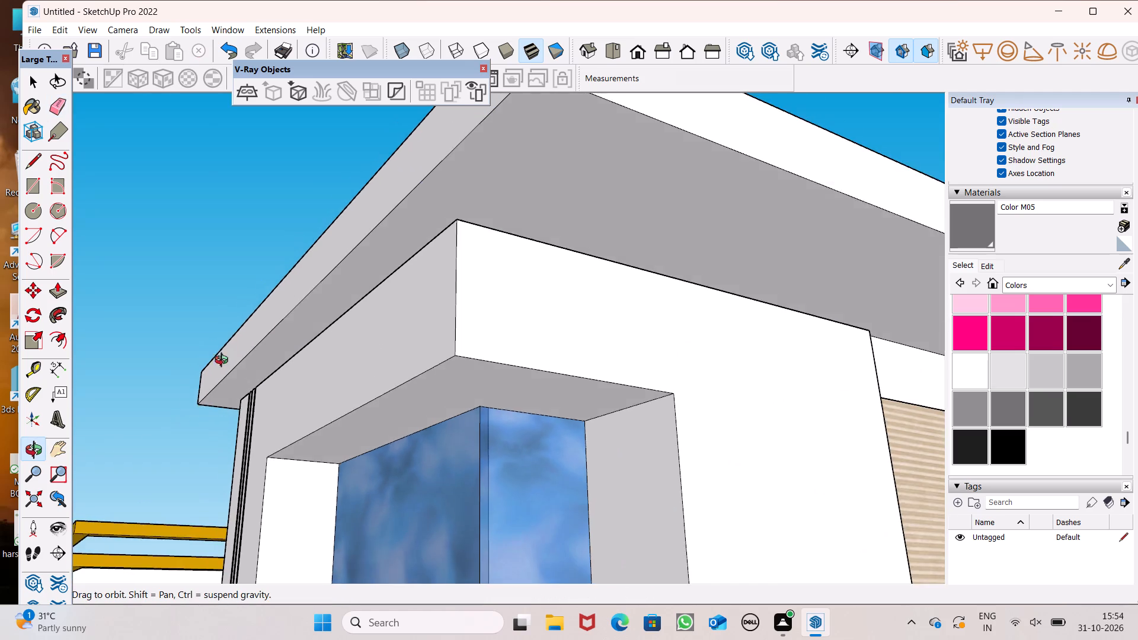
{"action": "middle_click_drag", "start_coordinate": [224, 361], "coordinate": [346, 343]}
{"action": "scroll", "coordinate": [264, 361], "scroll_direction": "up", "scroll_amount": 6}
{"action": "left_click_drag", "start_coordinate": [172, 372], "coordinate": [171, 378]}
Extend the roof slab's edge on the yellow railing side by about 9" and adjust that same edge once more.
{"action": "scroll", "coordinate": [367, 272], "scroll_direction": "down", "scroll_amount": 10}
{"action": "middle_click_drag", "start_coordinate": [376, 229], "coordinate": [317, 308]}
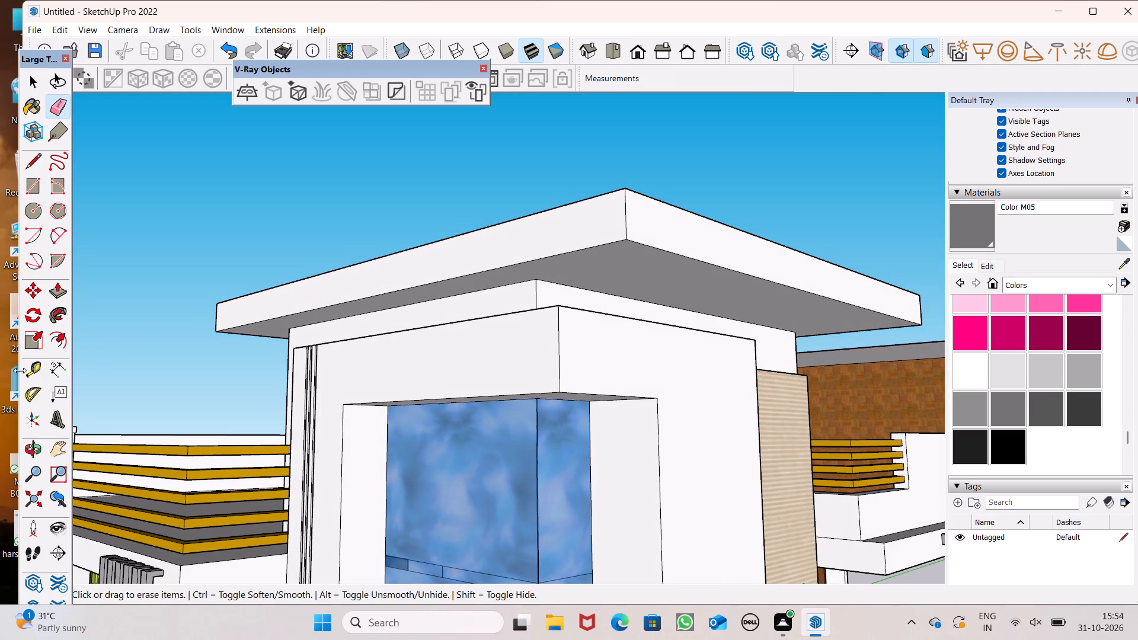
{"action": "left_click", "coordinate": [57, 295]}
{"action": "left_click_drag", "start_coordinate": [286, 291], "coordinate": [270, 289]}
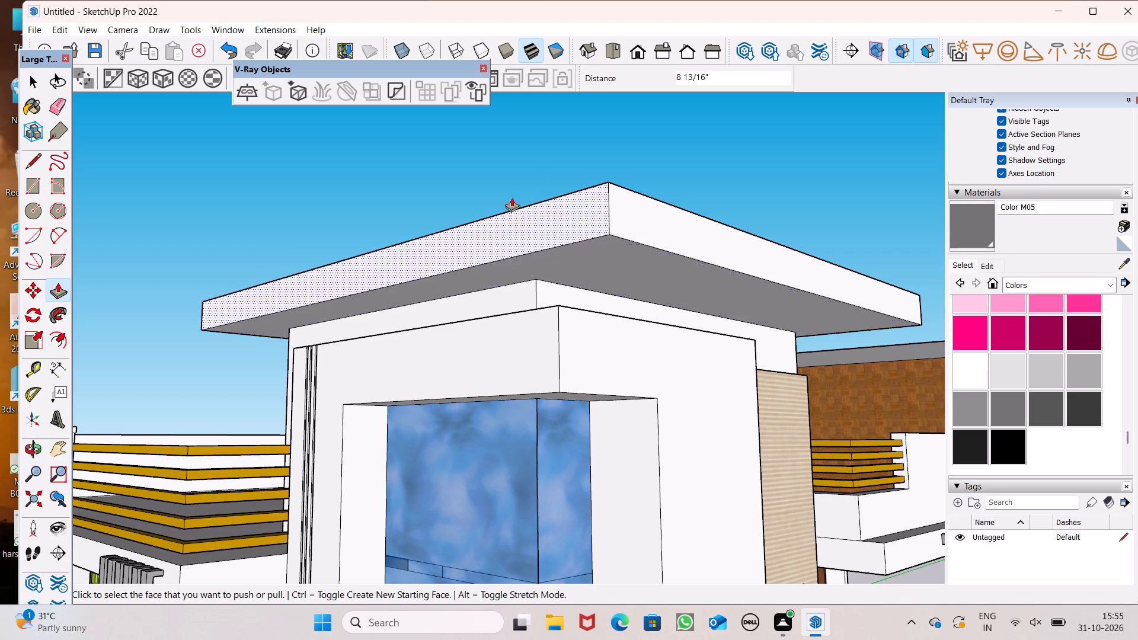
{"action": "scroll", "coordinate": [538, 167], "scroll_direction": "down", "scroll_amount": 3}
{"action": "middle_click_drag", "start_coordinate": [548, 178], "coordinate": [875, 121]}
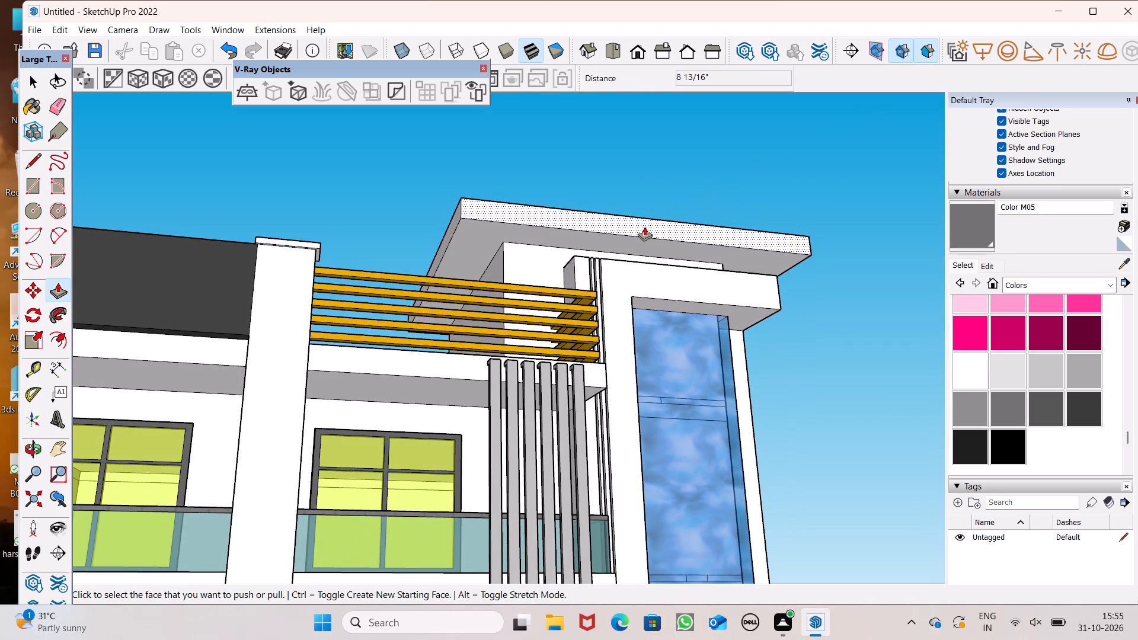
{"action": "left_click_drag", "start_coordinate": [644, 226], "coordinate": [656, 212]}
Draw a rectangle about 16' 9" by 3' 2" on the roof slab's top, along the edge above the yellow-green window facade.
{"action": "scroll", "coordinate": [653, 155], "scroll_direction": "down", "scroll_amount": 3}
{"action": "middle_click_drag", "start_coordinate": [663, 175], "coordinate": [676, 240]}
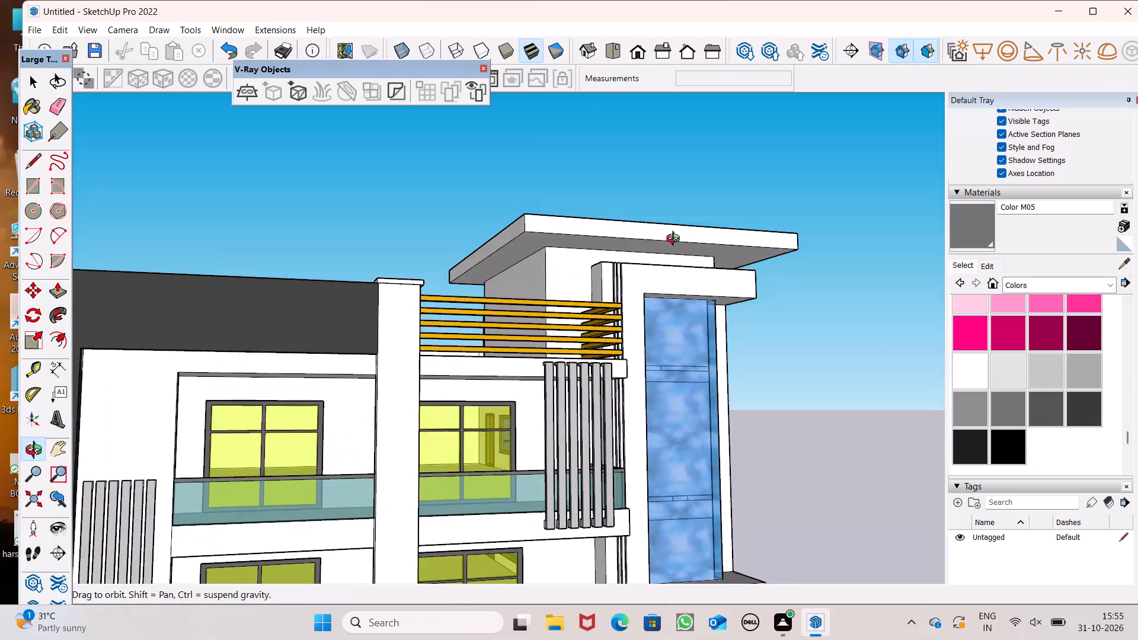
{"action": "middle_click_drag", "start_coordinate": [676, 240], "coordinate": [553, 551]}
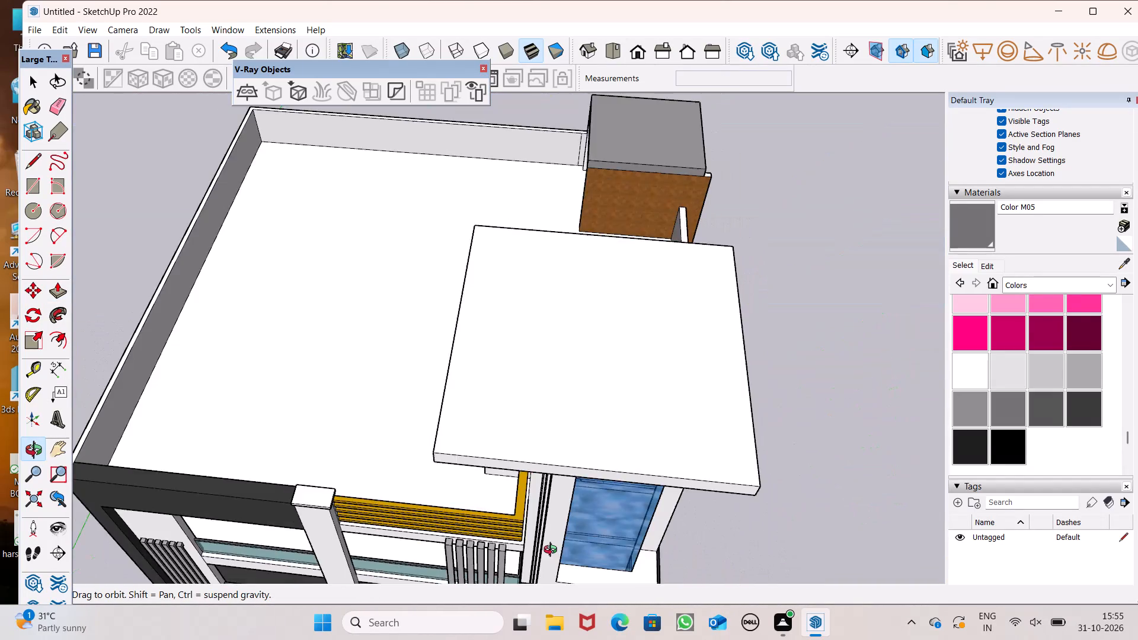
{"action": "middle_click_drag", "start_coordinate": [553, 551], "coordinate": [411, 532]}
{"action": "key", "text": "space"}
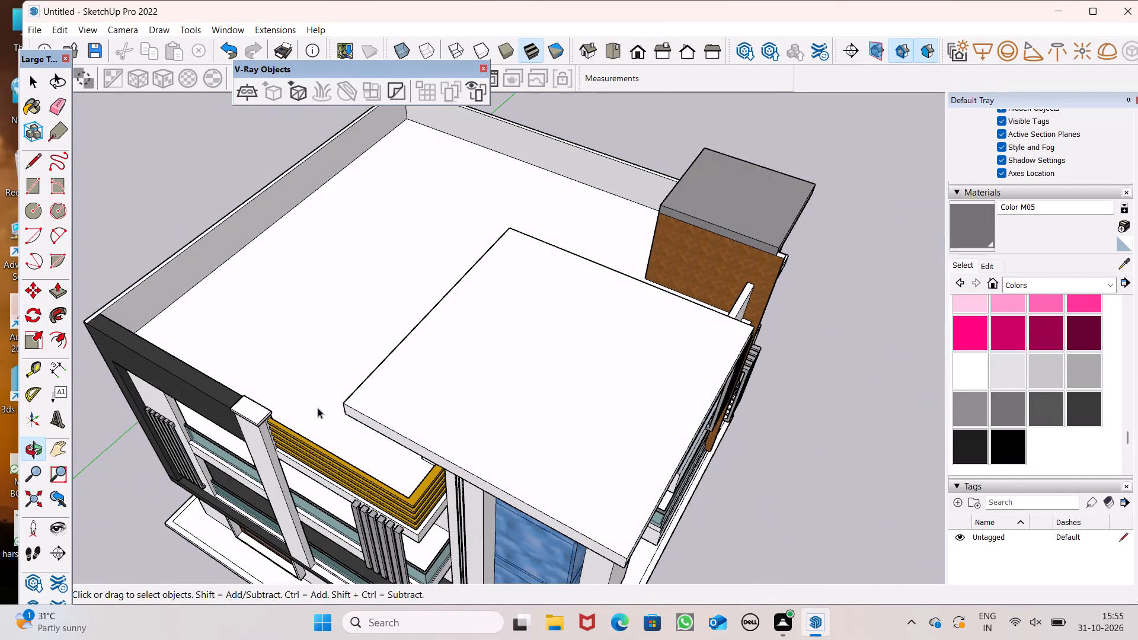
{"action": "left_click", "coordinate": [30, 183]}
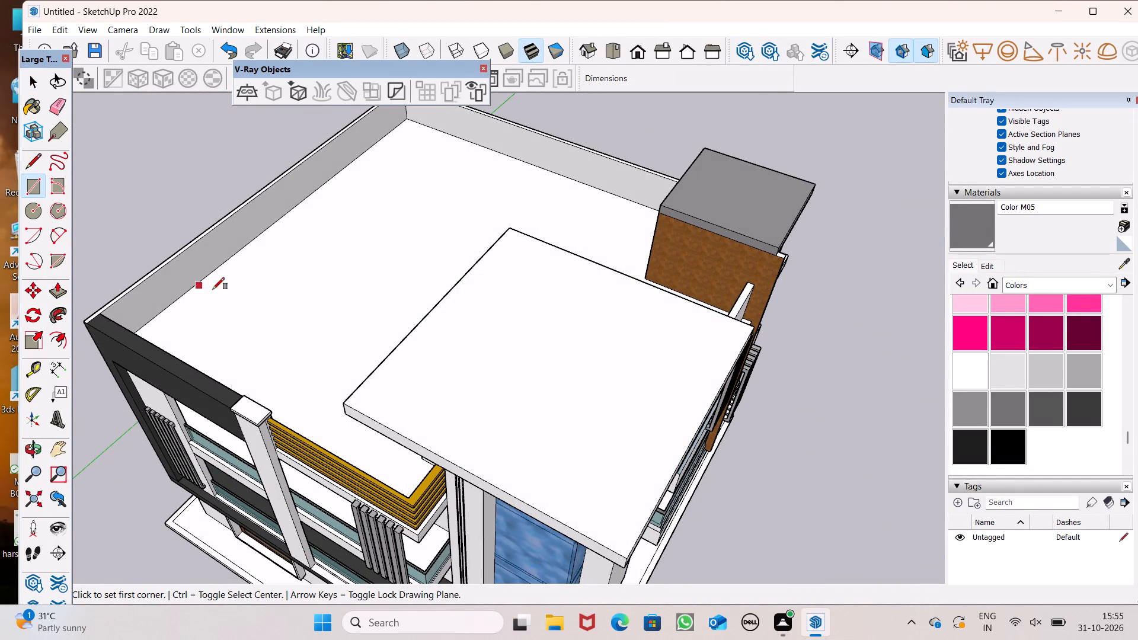
{"action": "scroll", "coordinate": [388, 412], "scroll_direction": "down", "scroll_amount": 1}
{"action": "middle_click_drag", "start_coordinate": [516, 455], "coordinate": [592, 162]}
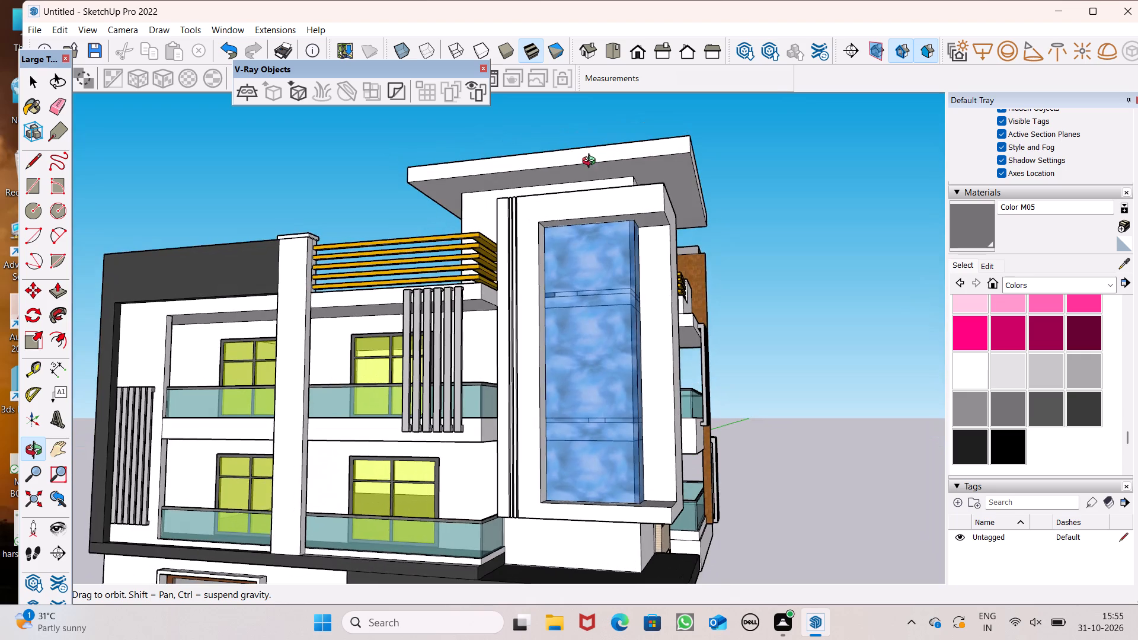
{"action": "middle_click_drag", "start_coordinate": [592, 162], "coordinate": [276, 453]}
{"action": "scroll", "coordinate": [301, 369], "scroll_direction": "up", "scroll_amount": 5}
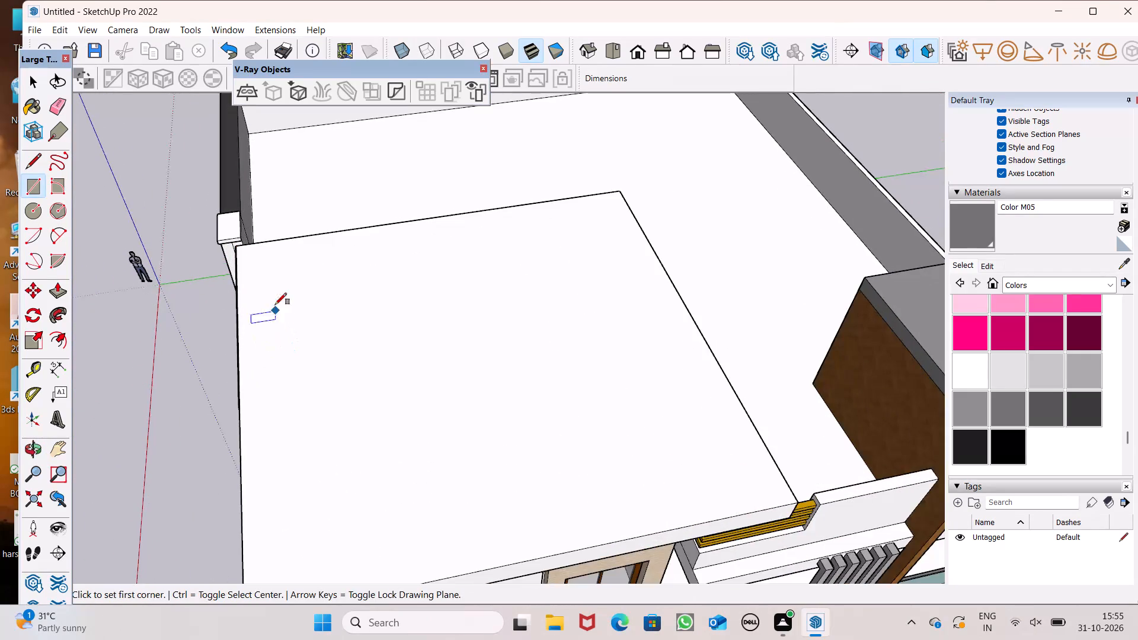
{"action": "left_click_drag", "start_coordinate": [252, 283], "coordinate": [275, 309]}
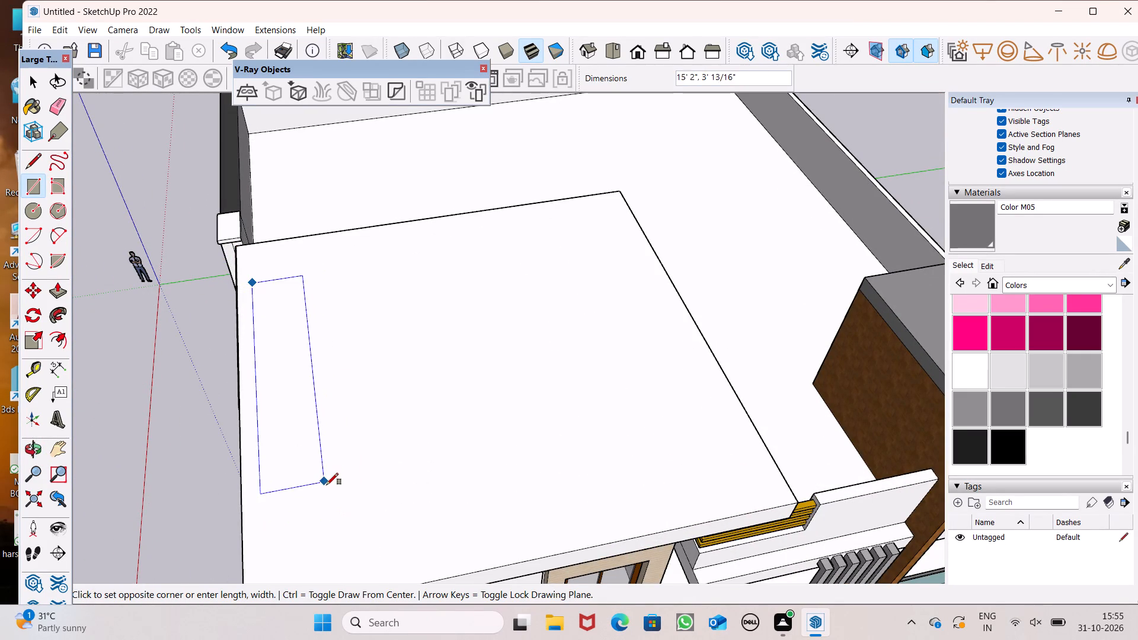
{"action": "scroll", "coordinate": [324, 529], "scroll_direction": "up", "scroll_amount": 4}
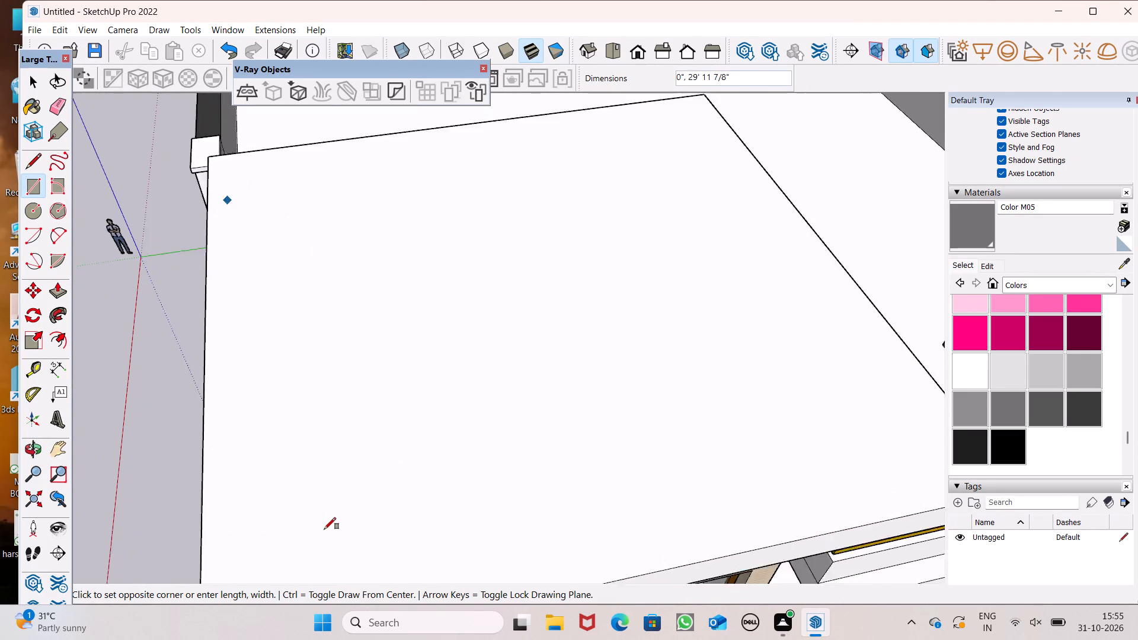
{"action": "scroll", "coordinate": [324, 529], "scroll_direction": "up", "scroll_amount": 1}
{"action": "left_click", "coordinate": [334, 499]}
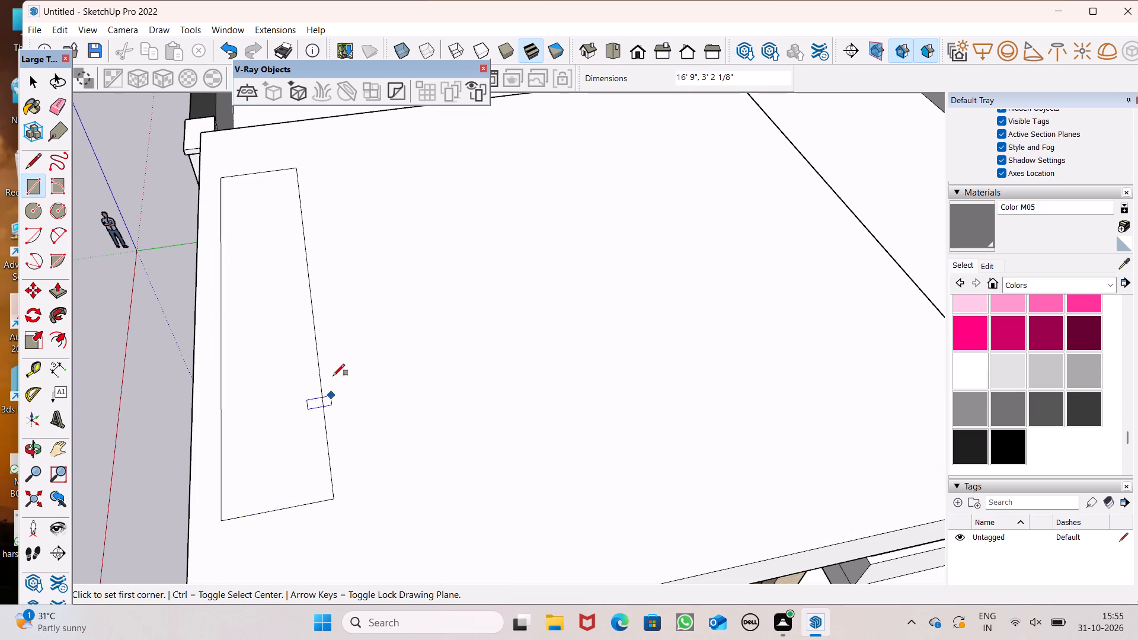
Draw a second rectangle about 22' 6" by 2' 4" on the slab's top, along the edge above the beige-clad wall.
{"action": "scroll", "coordinate": [334, 375], "scroll_direction": "down", "scroll_amount": 5}
{"action": "middle_click_drag", "start_coordinate": [320, 426], "coordinate": [278, 454]}
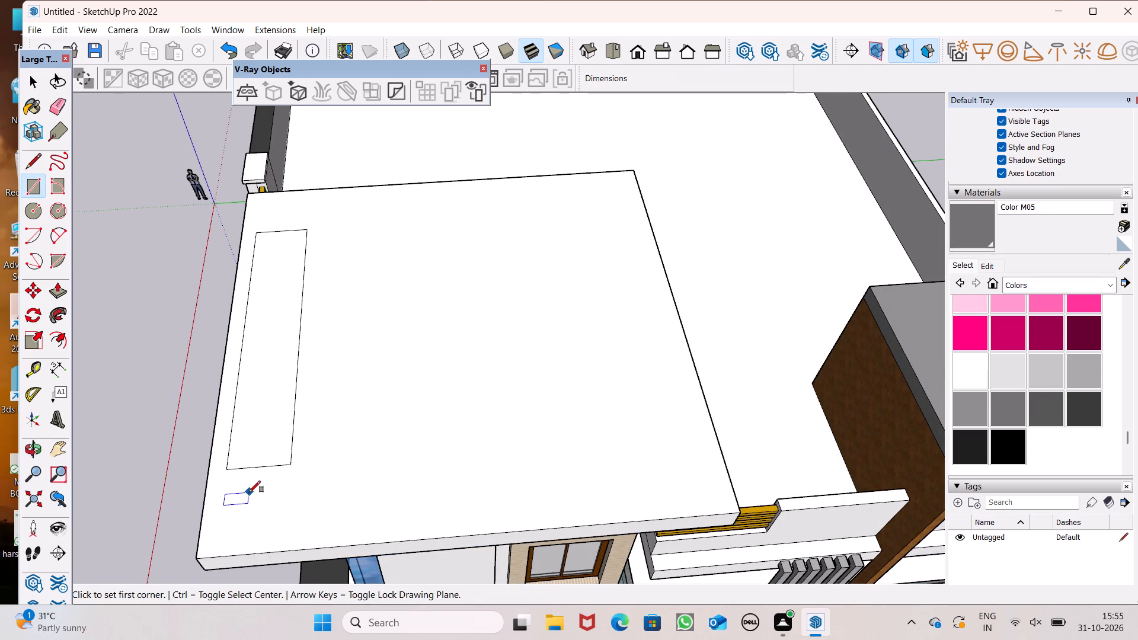
{"action": "left_click_drag", "start_coordinate": [249, 491], "coordinate": [264, 505]}
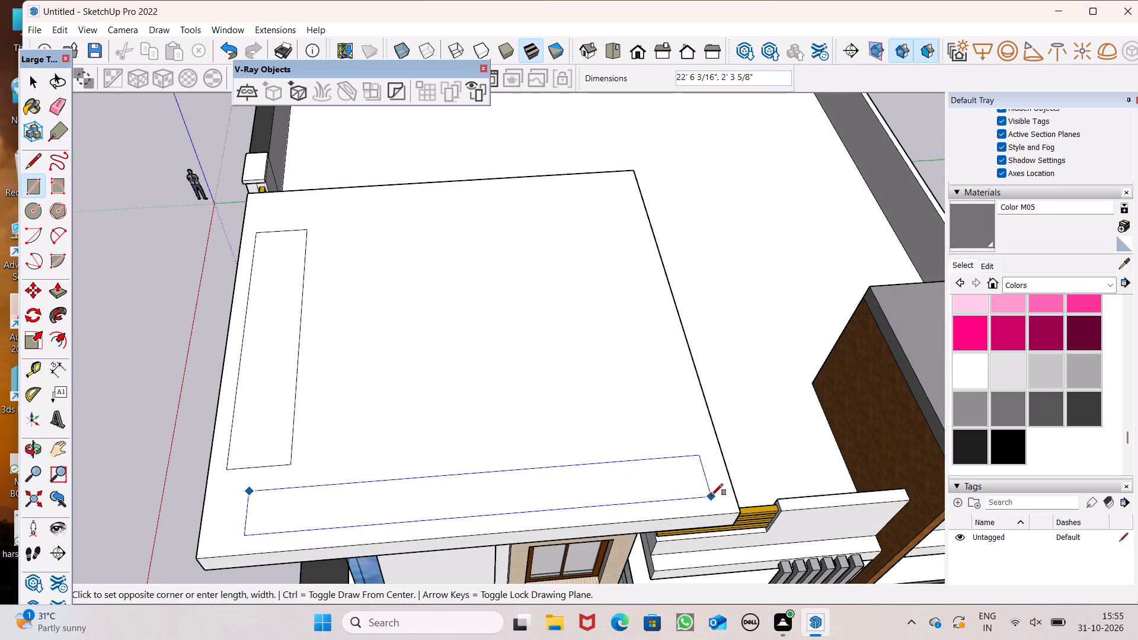
{"action": "left_click", "coordinate": [711, 497]}
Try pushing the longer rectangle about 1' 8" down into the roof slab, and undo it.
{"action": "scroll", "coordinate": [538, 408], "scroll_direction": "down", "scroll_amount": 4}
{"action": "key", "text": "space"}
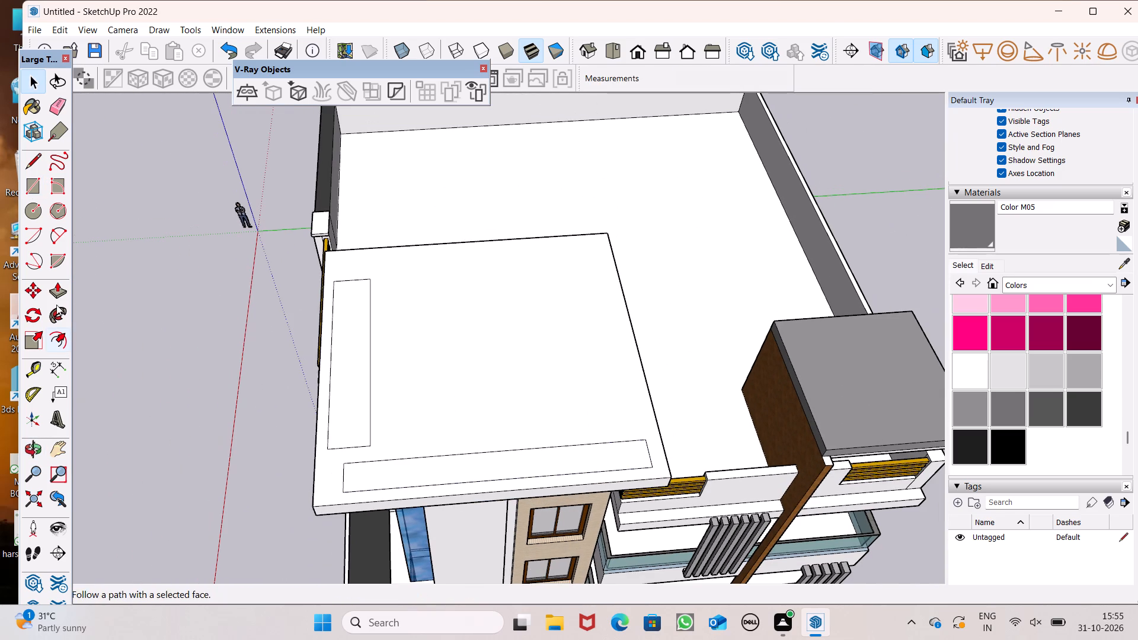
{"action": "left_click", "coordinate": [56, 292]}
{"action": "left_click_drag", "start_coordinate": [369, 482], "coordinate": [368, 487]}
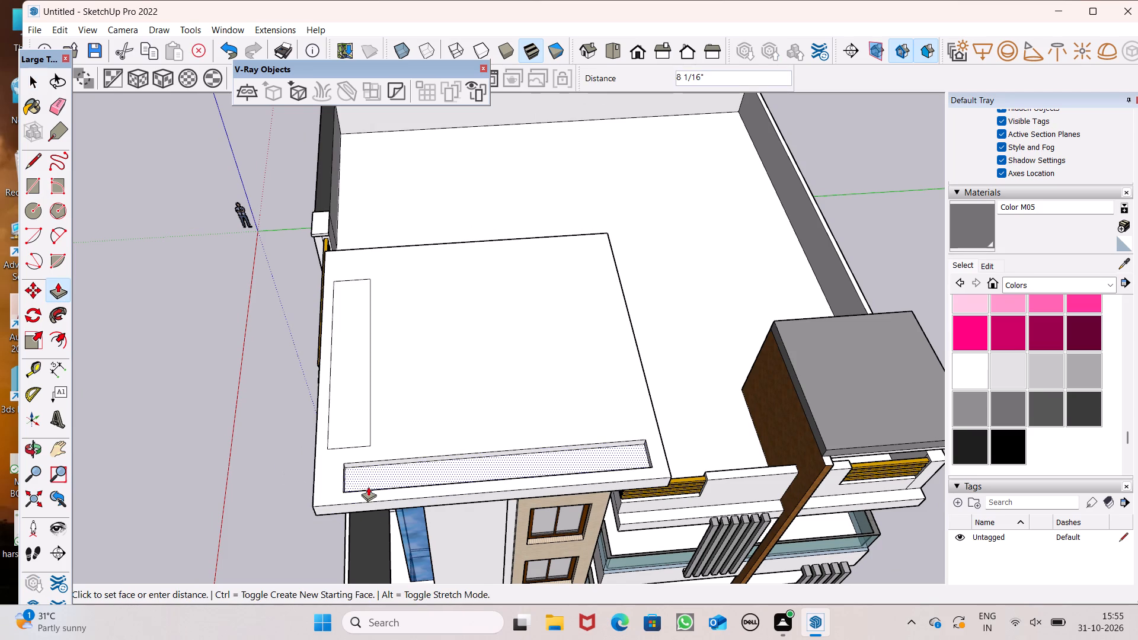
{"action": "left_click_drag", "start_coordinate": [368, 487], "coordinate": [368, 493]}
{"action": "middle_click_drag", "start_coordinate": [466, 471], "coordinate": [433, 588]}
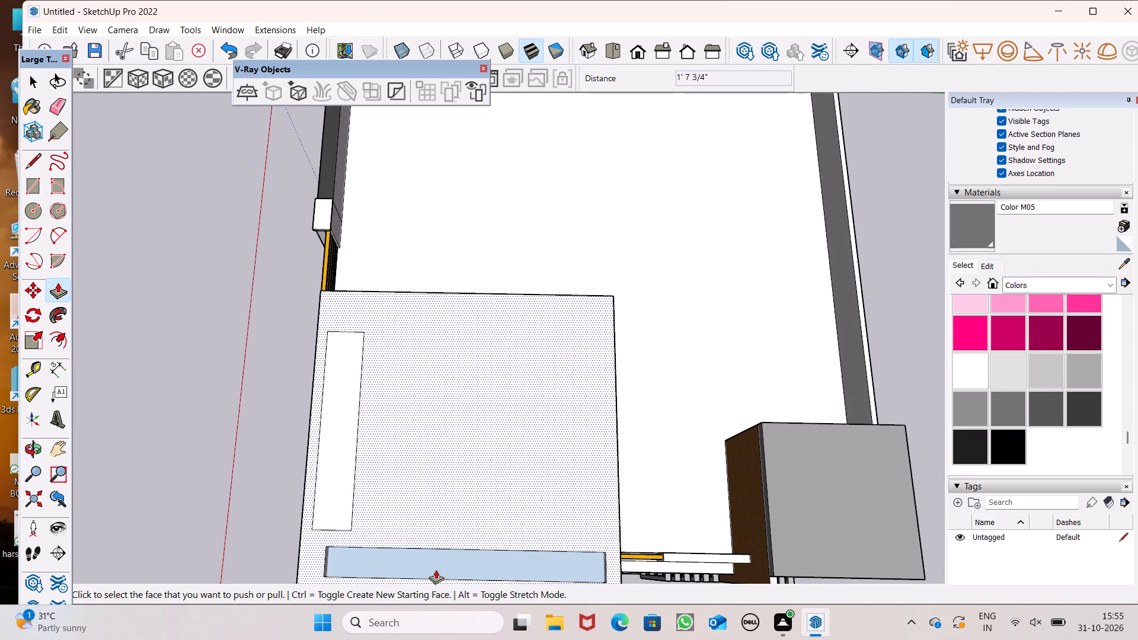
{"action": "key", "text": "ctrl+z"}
Push both rectangles 1' 5" down through the roof slab to cut two open slots.
{"action": "scroll", "coordinate": [464, 409], "scroll_direction": "down", "scroll_amount": 4}
{"action": "scroll", "coordinate": [439, 477], "scroll_direction": "up", "scroll_amount": 7}
{"action": "left_click_drag", "start_coordinate": [374, 523], "coordinate": [389, 528]}
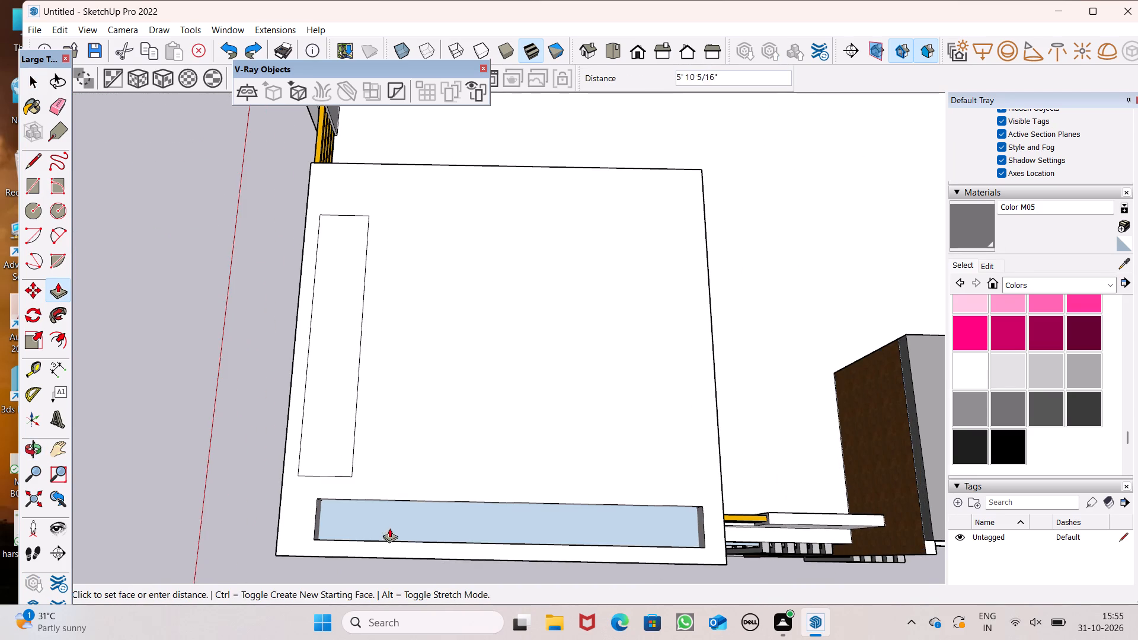
{"action": "left_click_drag", "start_coordinate": [389, 528], "coordinate": [435, 526]}
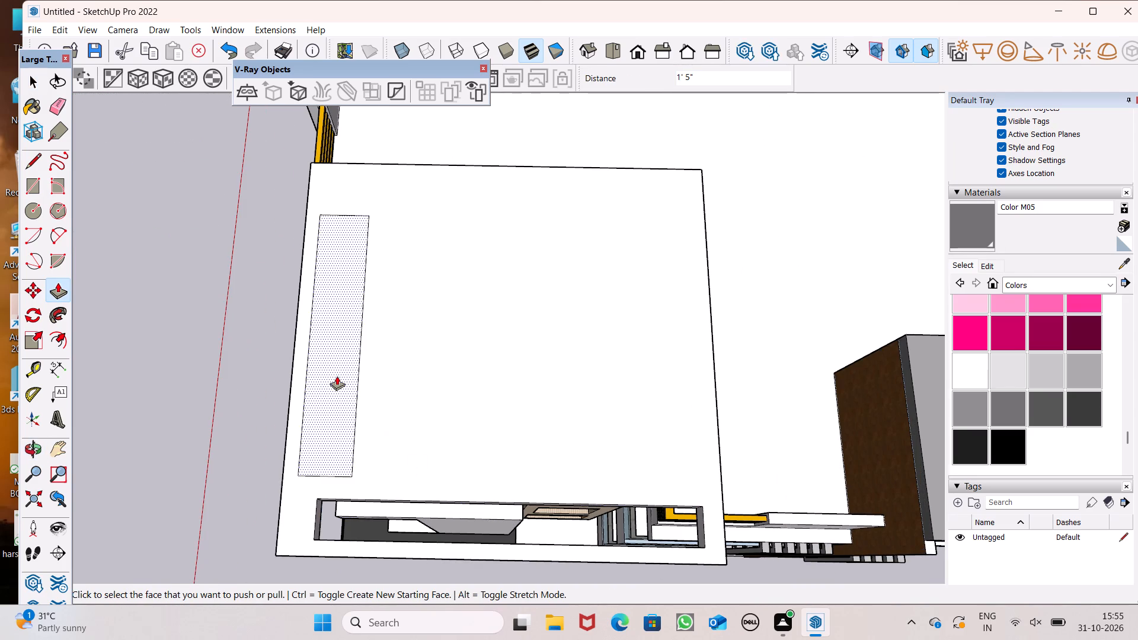
{"action": "left_click_drag", "start_coordinate": [337, 376], "coordinate": [336, 398]}
Adjust the long inner face of the slot above the window facade by about 5 3/8".
{"action": "middle_click_drag", "start_coordinate": [330, 431], "coordinate": [560, 343]}
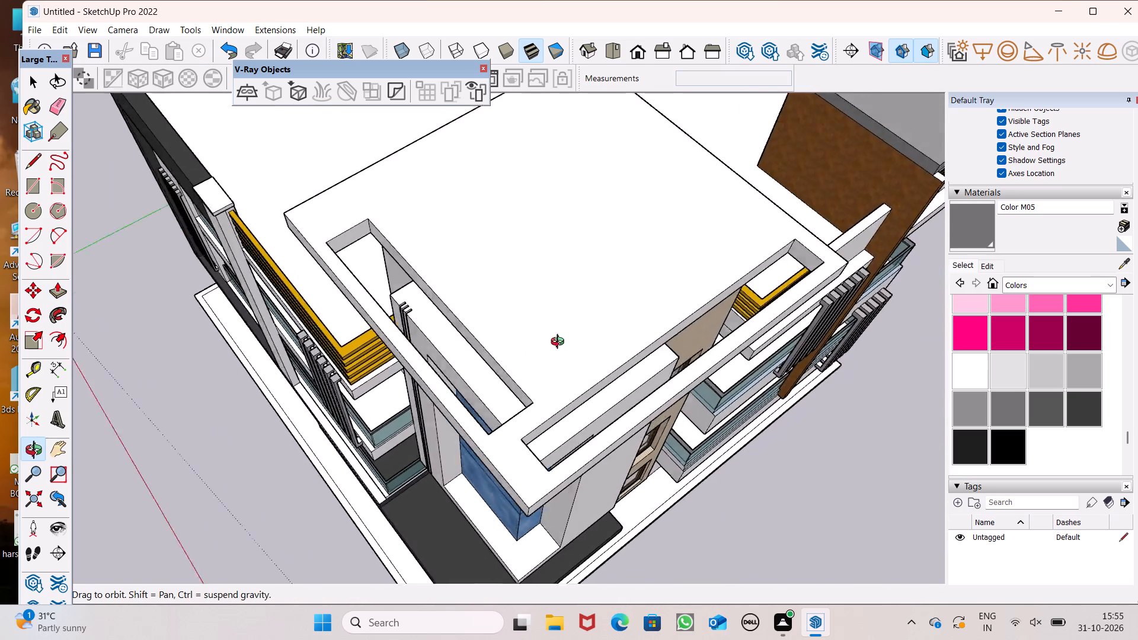
{"action": "middle_click_drag", "start_coordinate": [560, 343], "coordinate": [658, 154]}
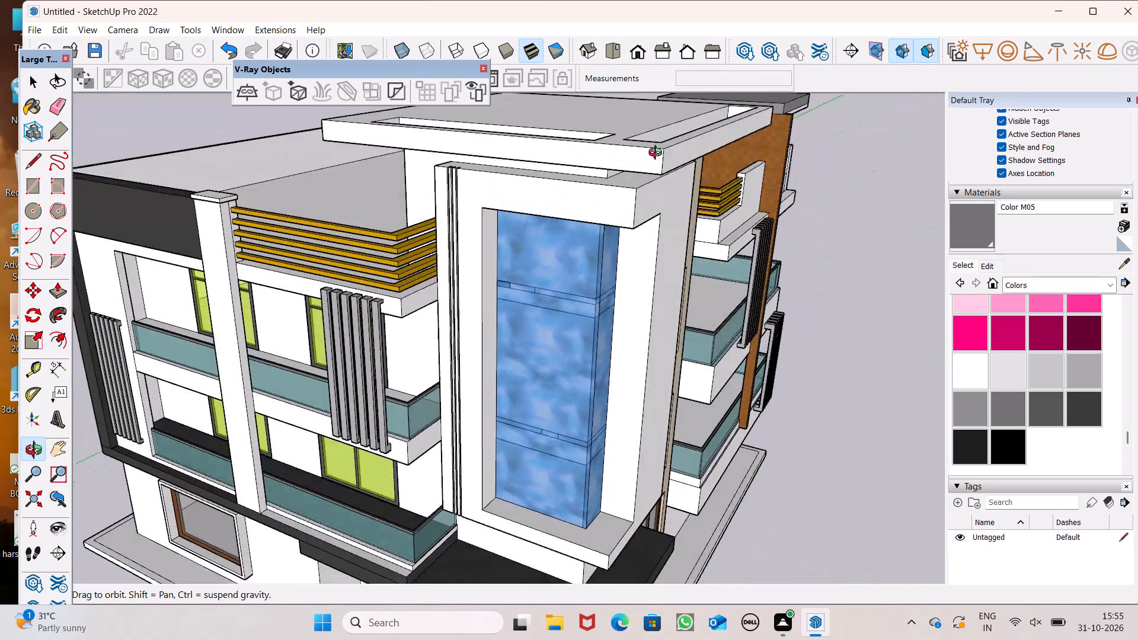
{"action": "middle_click_drag", "start_coordinate": [658, 154], "coordinate": [491, 5]}
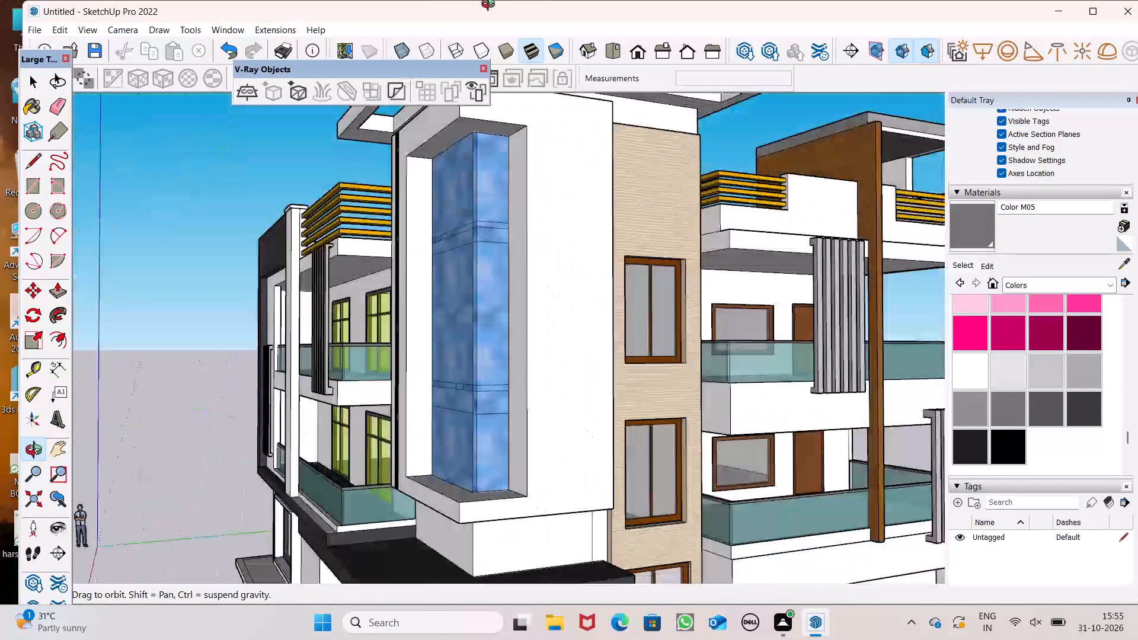
{"action": "middle_click_drag", "start_coordinate": [491, 5], "coordinate": [528, 127]}
{"action": "scroll", "coordinate": [537, 366], "scroll_direction": "down", "scroll_amount": 5}
{"action": "middle_click_drag", "start_coordinate": [521, 329], "coordinate": [638, 127]}
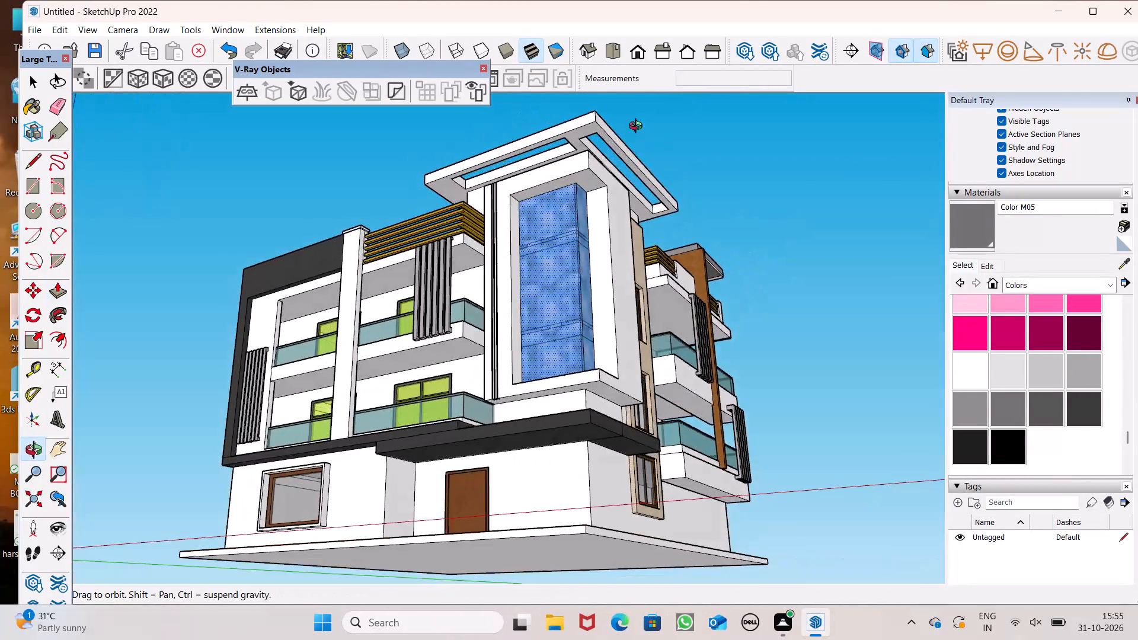
{"action": "middle_click_drag", "start_coordinate": [638, 127], "coordinate": [639, 126]}
{"action": "scroll", "coordinate": [587, 162], "scroll_direction": "up", "scroll_amount": 7}
{"action": "scroll", "coordinate": [488, 159], "scroll_direction": "up", "scroll_amount": 4}
{"action": "left_click_drag", "start_coordinate": [488, 163], "coordinate": [485, 164]}
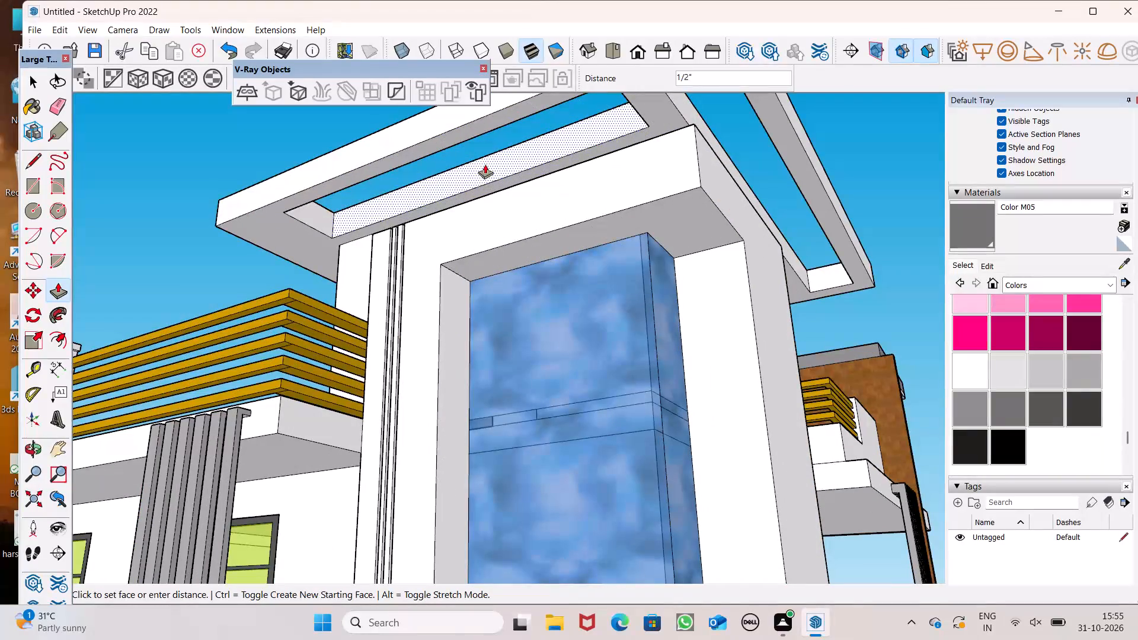
{"action": "left_click_drag", "start_coordinate": [485, 164], "coordinate": [479, 162]}
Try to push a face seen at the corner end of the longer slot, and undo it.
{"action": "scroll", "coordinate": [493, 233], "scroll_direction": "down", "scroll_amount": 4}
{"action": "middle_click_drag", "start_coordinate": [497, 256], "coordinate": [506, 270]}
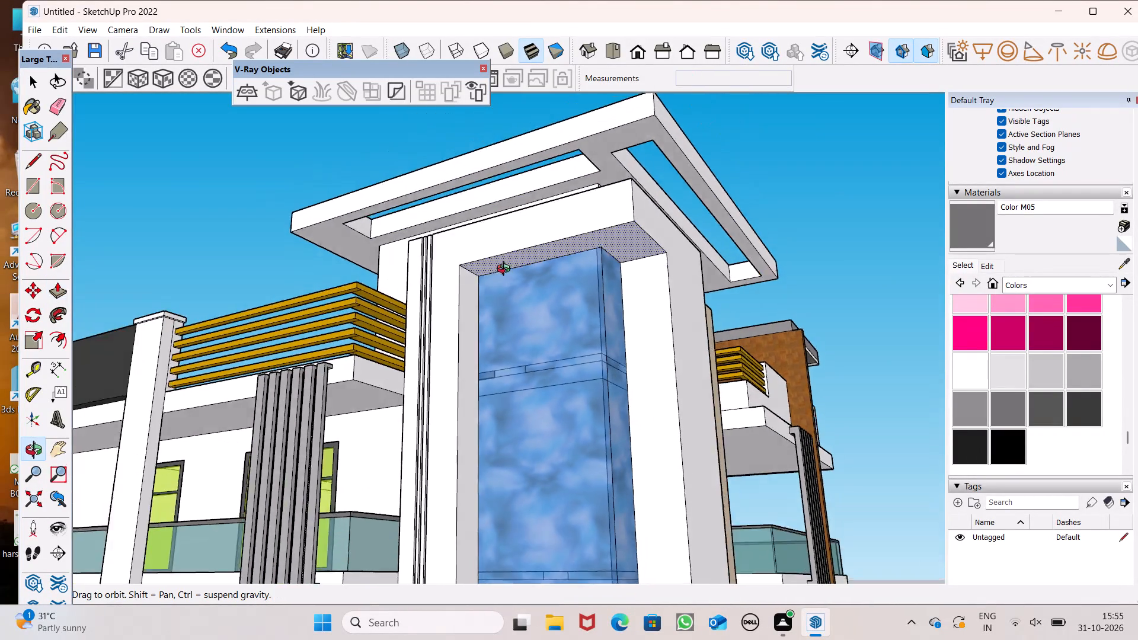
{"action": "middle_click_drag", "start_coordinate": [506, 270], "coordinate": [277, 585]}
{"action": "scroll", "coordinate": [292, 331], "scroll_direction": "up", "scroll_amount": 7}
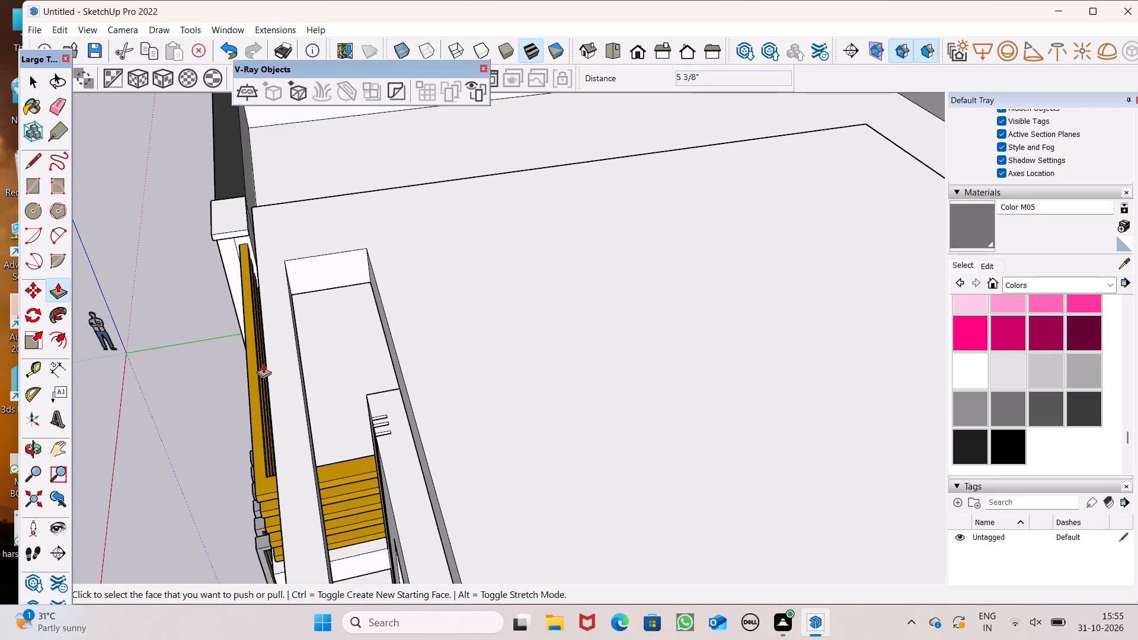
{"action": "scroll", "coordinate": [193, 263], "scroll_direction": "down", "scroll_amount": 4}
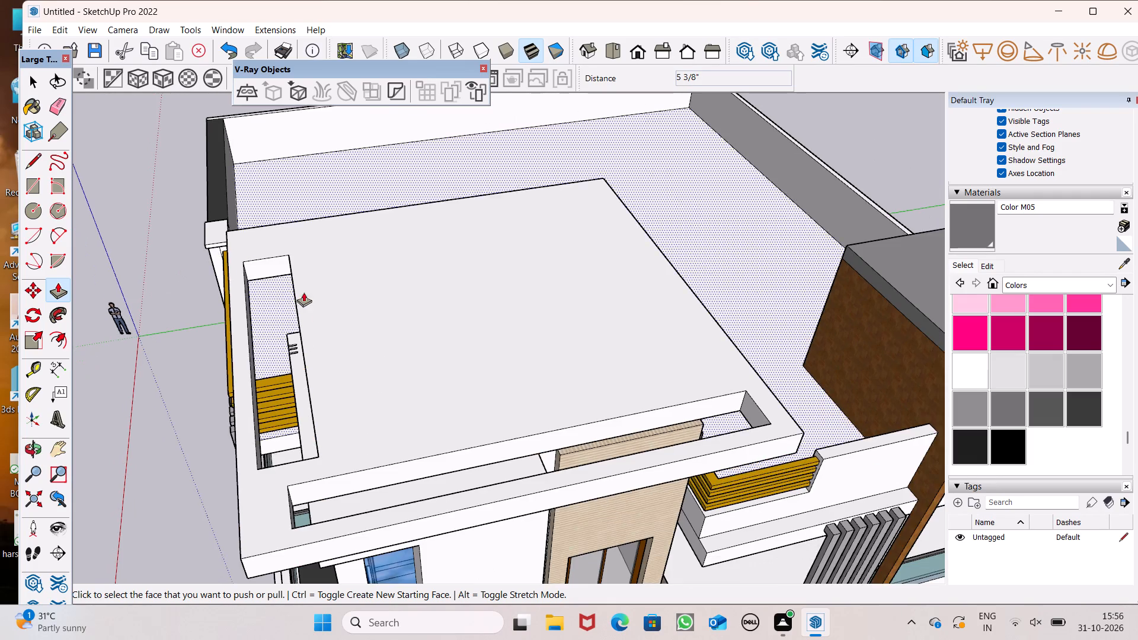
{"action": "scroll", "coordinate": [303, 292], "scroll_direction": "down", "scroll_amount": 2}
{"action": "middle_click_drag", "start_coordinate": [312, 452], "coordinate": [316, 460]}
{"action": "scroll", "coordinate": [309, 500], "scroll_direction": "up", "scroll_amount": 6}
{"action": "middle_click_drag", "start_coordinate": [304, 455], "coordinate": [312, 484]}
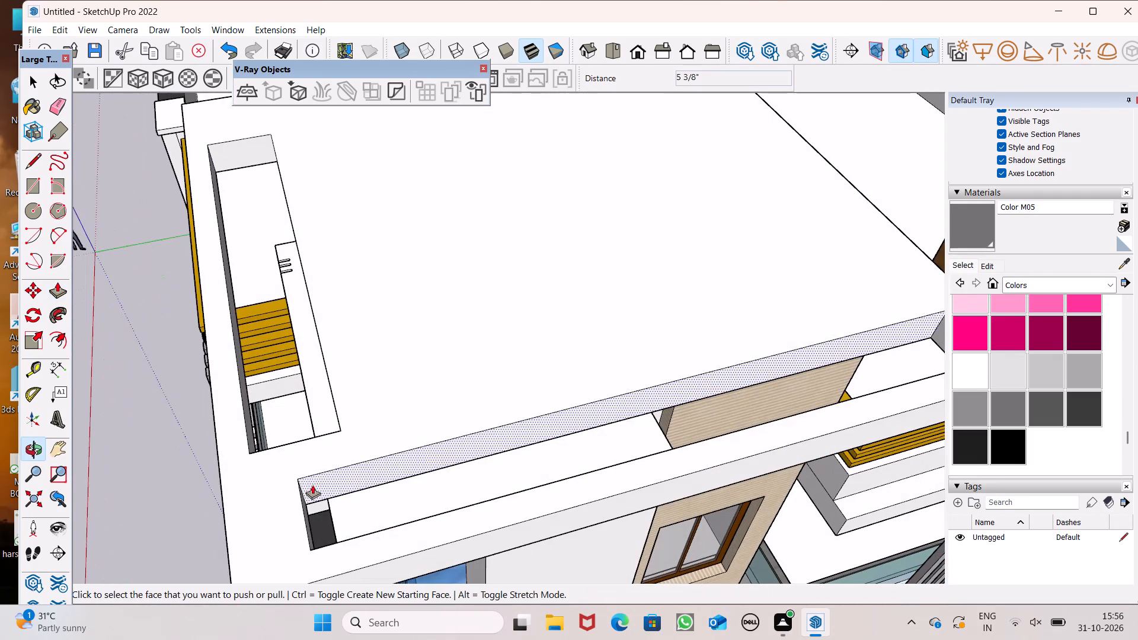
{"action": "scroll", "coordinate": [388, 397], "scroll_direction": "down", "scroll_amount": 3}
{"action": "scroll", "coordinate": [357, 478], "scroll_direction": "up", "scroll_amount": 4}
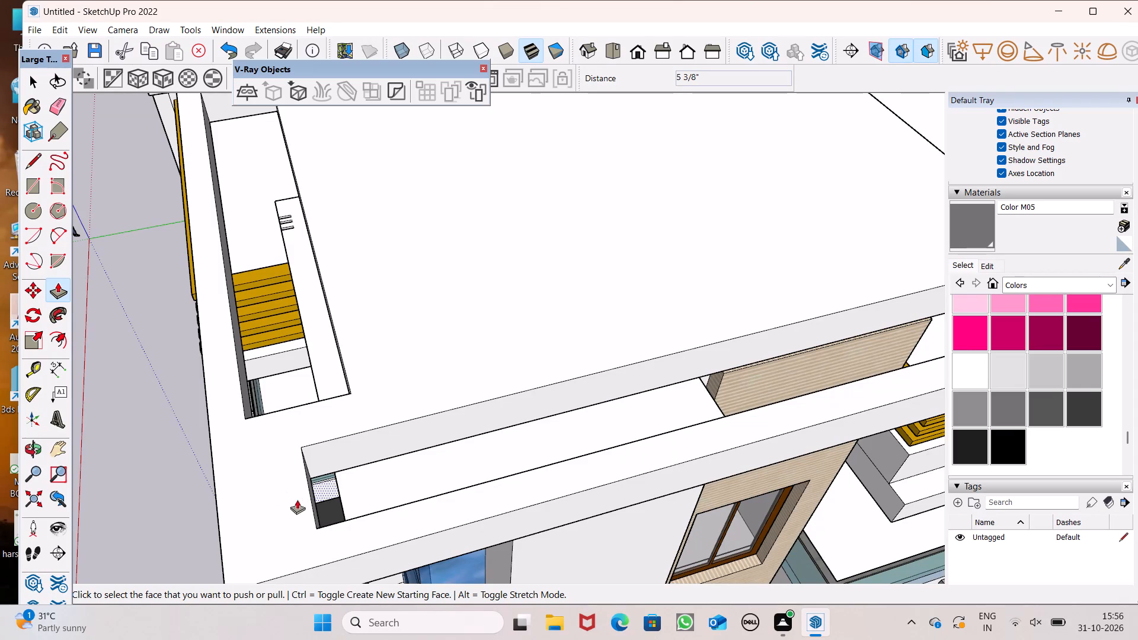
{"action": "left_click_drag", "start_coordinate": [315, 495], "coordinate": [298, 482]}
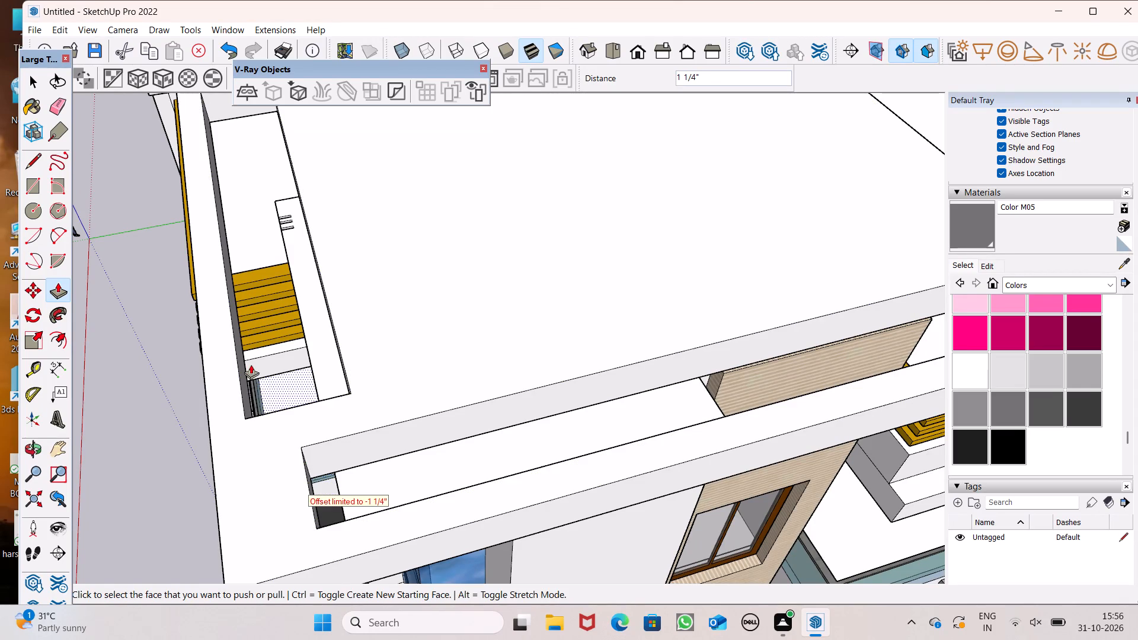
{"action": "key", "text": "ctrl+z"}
Extend the longer slot's end toward the slab's corner by about 1' 2 11/16".
{"action": "scroll", "coordinate": [374, 353], "scroll_direction": "down", "scroll_amount": 2}
{"action": "middle_click_drag", "start_coordinate": [340, 431], "coordinate": [158, 469]}
{"action": "scroll", "coordinate": [205, 380], "scroll_direction": "up", "scroll_amount": 5}
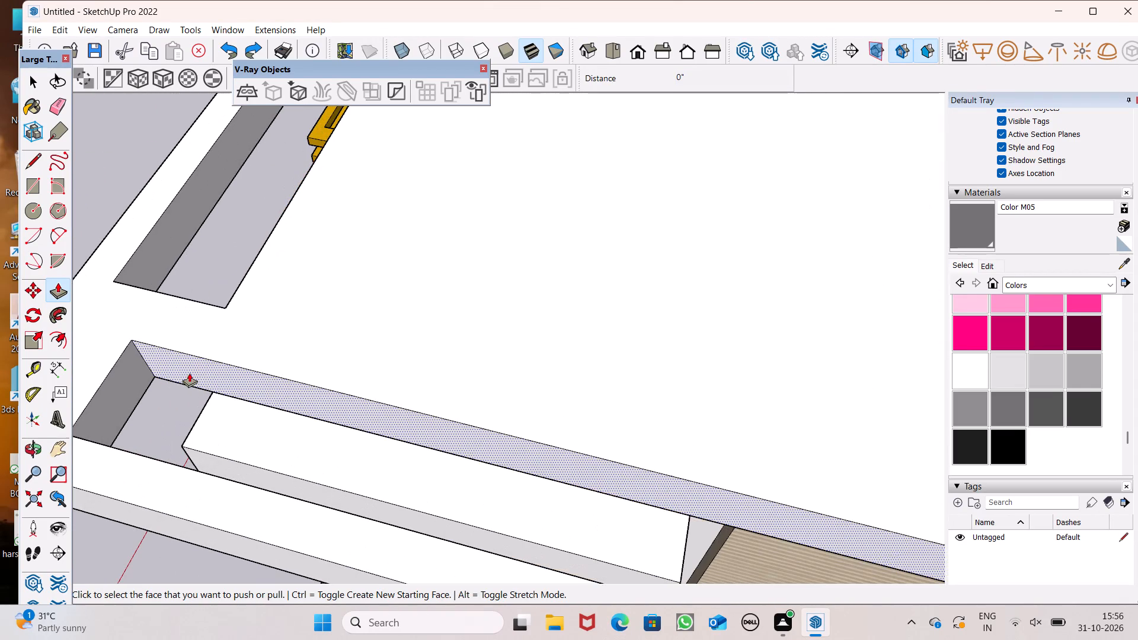
{"action": "left_click_drag", "start_coordinate": [136, 371], "coordinate": [133, 271]}
{"action": "scroll", "coordinate": [155, 277], "scroll_direction": "down", "scroll_amount": 3}
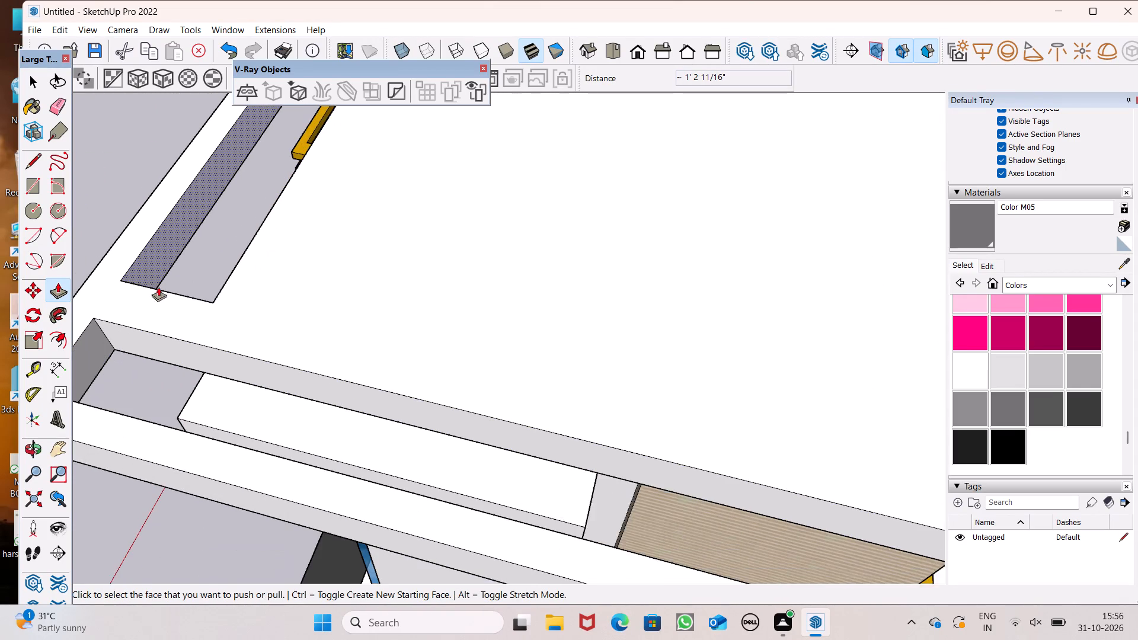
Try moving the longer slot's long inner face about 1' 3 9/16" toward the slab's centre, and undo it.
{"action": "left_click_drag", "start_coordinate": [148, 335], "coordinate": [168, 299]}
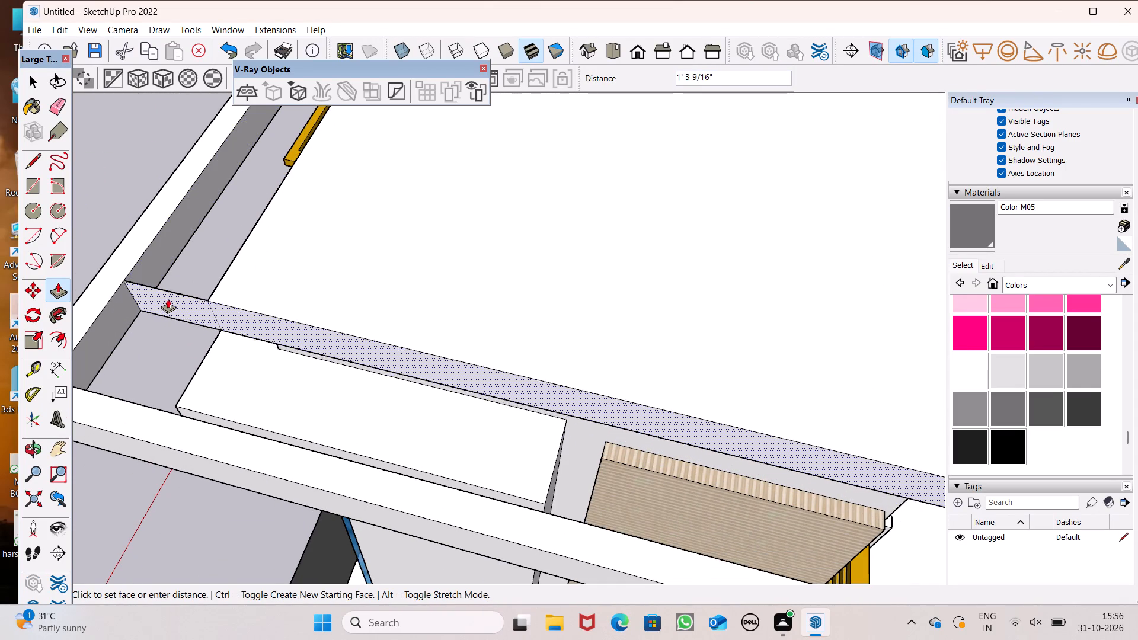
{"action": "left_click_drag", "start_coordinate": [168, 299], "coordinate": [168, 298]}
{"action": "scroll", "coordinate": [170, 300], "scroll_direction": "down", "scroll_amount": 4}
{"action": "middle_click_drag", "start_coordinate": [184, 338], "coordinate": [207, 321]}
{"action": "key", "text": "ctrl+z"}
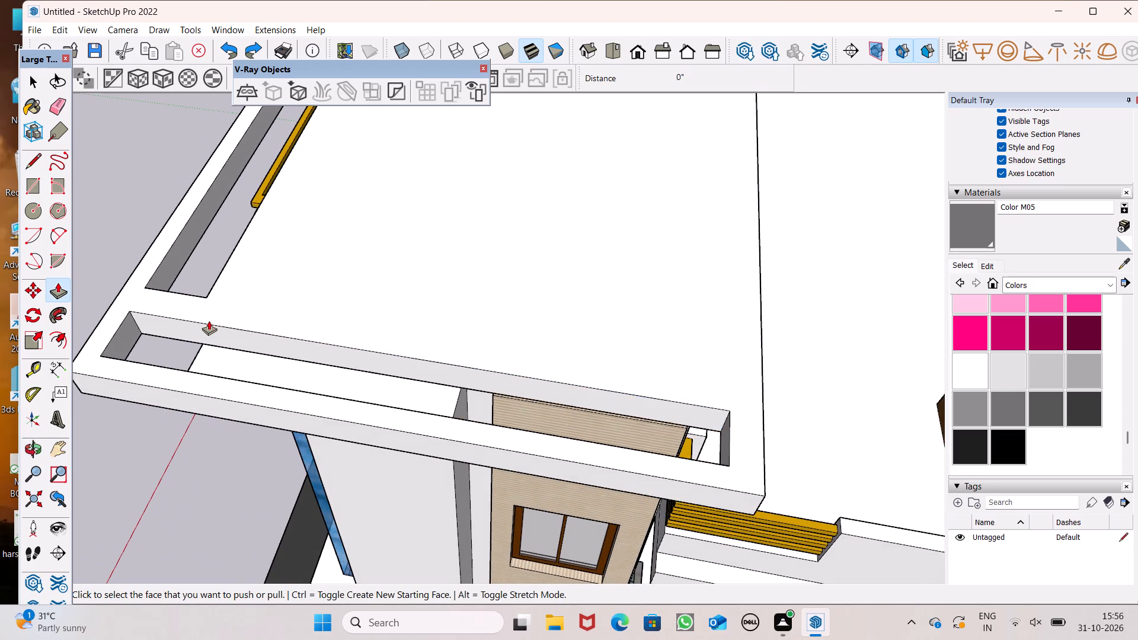
Extend the corner end of the window-facade slot by about 1' 3 5/8" to join both slots into one L-shaped opening.
{"action": "scroll", "coordinate": [209, 321], "scroll_direction": "down", "scroll_amount": 4}
{"action": "middle_click_drag", "start_coordinate": [222, 308], "coordinate": [858, 333]}
{"action": "scroll", "coordinate": [787, 347], "scroll_direction": "up", "scroll_amount": 4}
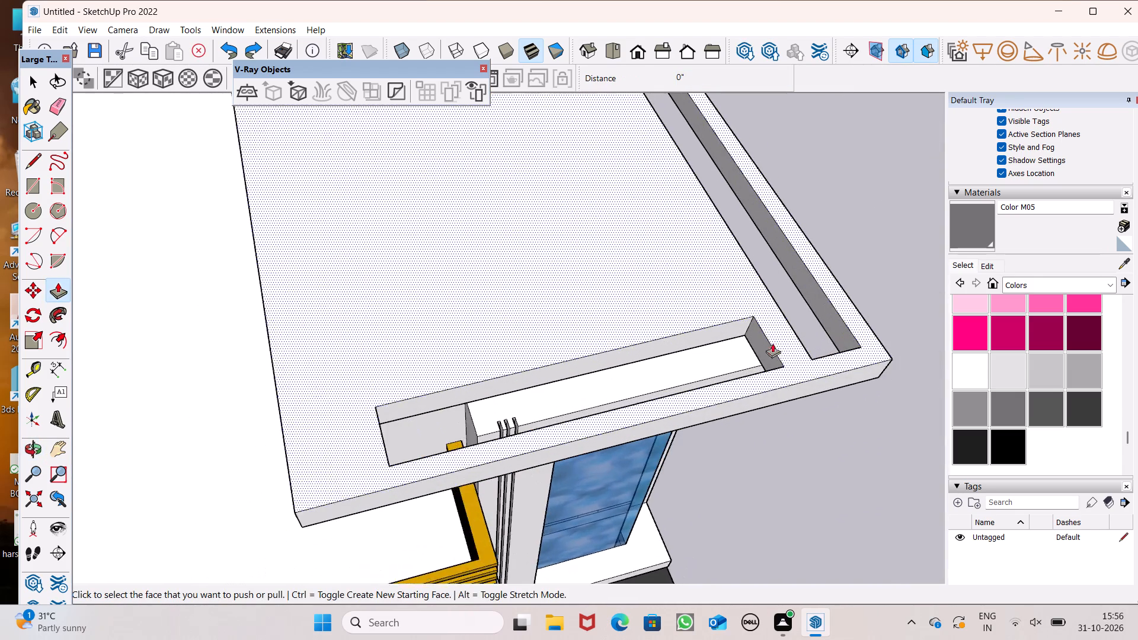
{"action": "left_click_drag", "start_coordinate": [749, 346], "coordinate": [774, 330]}
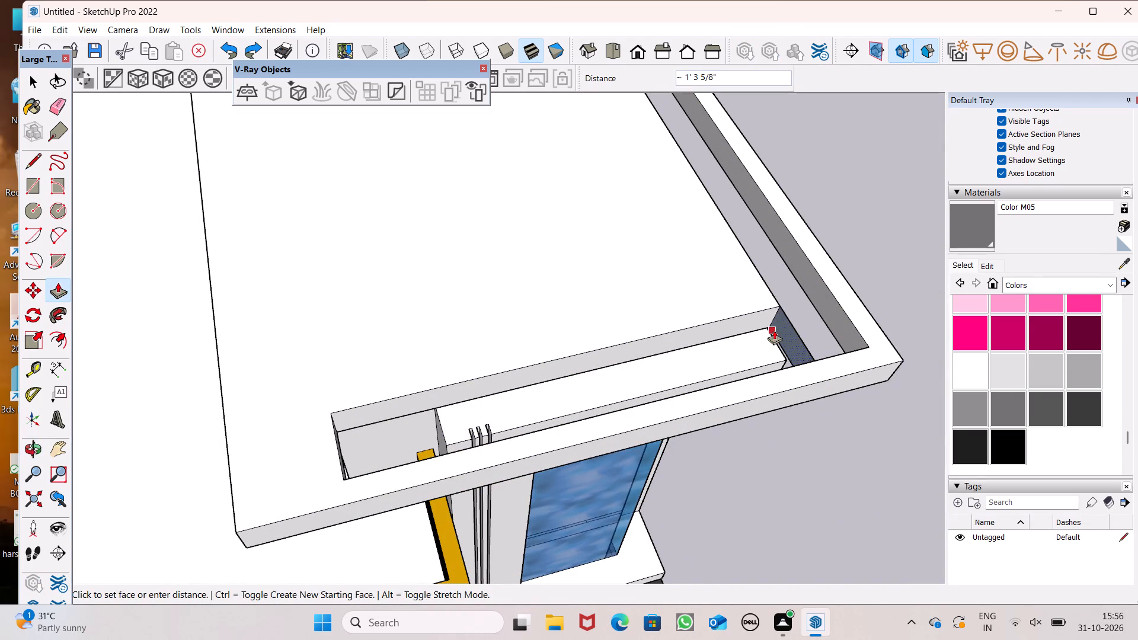
{"action": "left_click_drag", "start_coordinate": [774, 330], "coordinate": [775, 330]}
{"action": "scroll", "coordinate": [514, 291], "scroll_direction": "down", "scroll_amount": 4}
{"action": "middle_click_drag", "start_coordinate": [609, 339], "coordinate": [325, 471]}
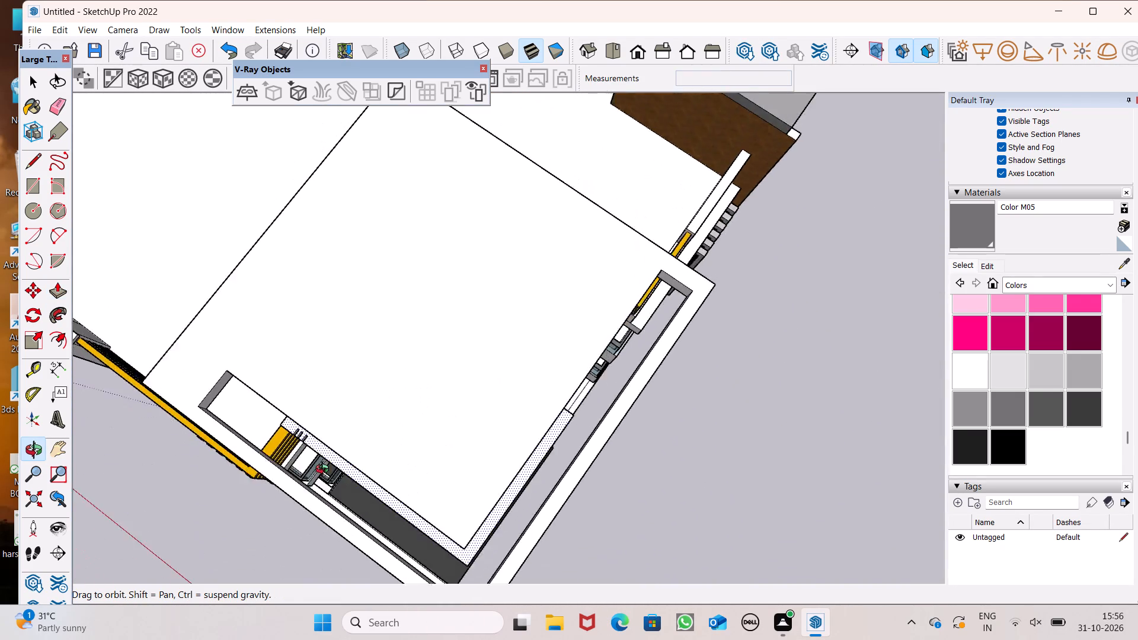
{"action": "middle_click_drag", "start_coordinate": [325, 471], "coordinate": [225, 408]}
{"action": "scroll", "coordinate": [302, 313], "scroll_direction": "down", "scroll_amount": 3}
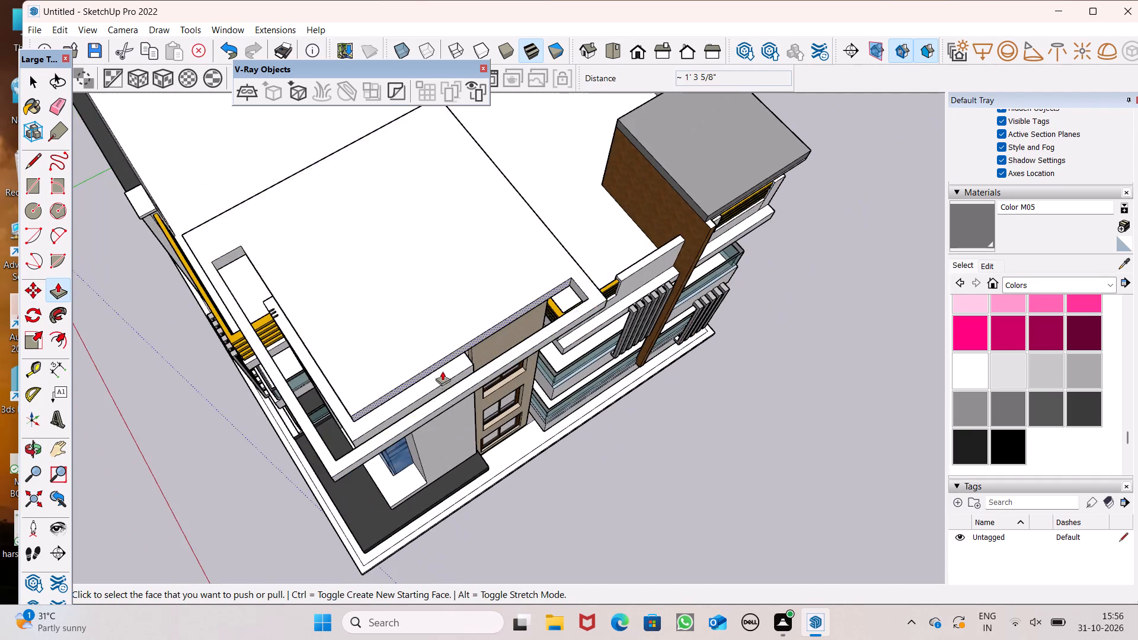
Draw a small, roughly square rectangle on the end face of the longer slot in the tower's roof slab.
{"action": "middle_click_drag", "start_coordinate": [442, 359], "coordinate": [385, 271]}
{"action": "scroll", "coordinate": [325, 143], "scroll_direction": "up", "scroll_amount": 1}
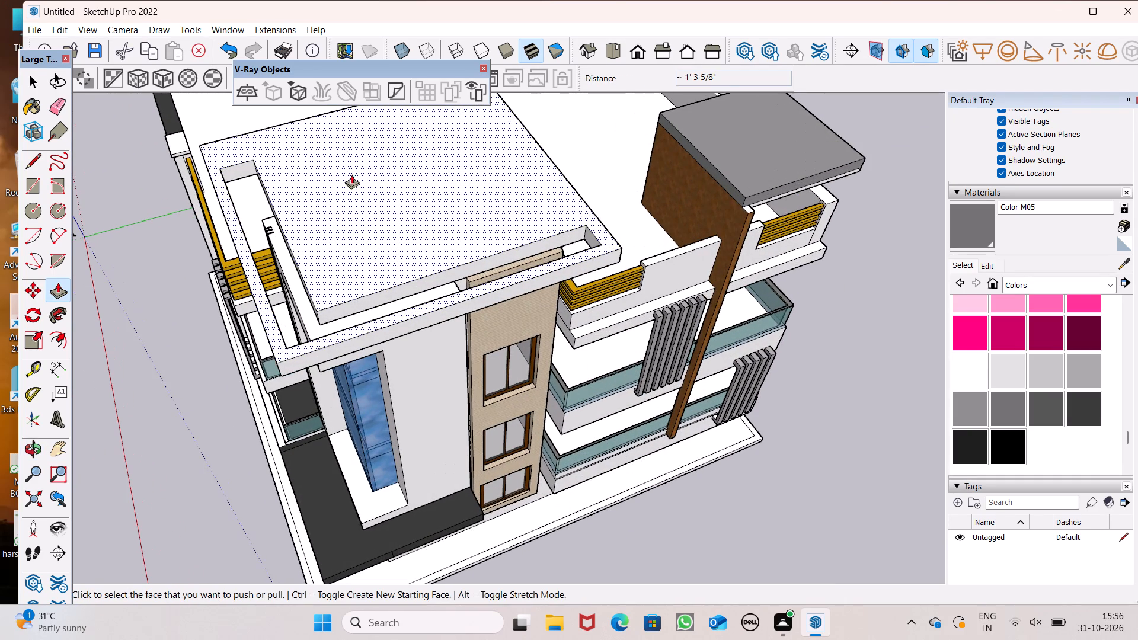
{"action": "middle_click_drag", "start_coordinate": [370, 210], "coordinate": [351, 188]}
{"action": "scroll", "coordinate": [346, 183], "scroll_direction": "up", "scroll_amount": 1}
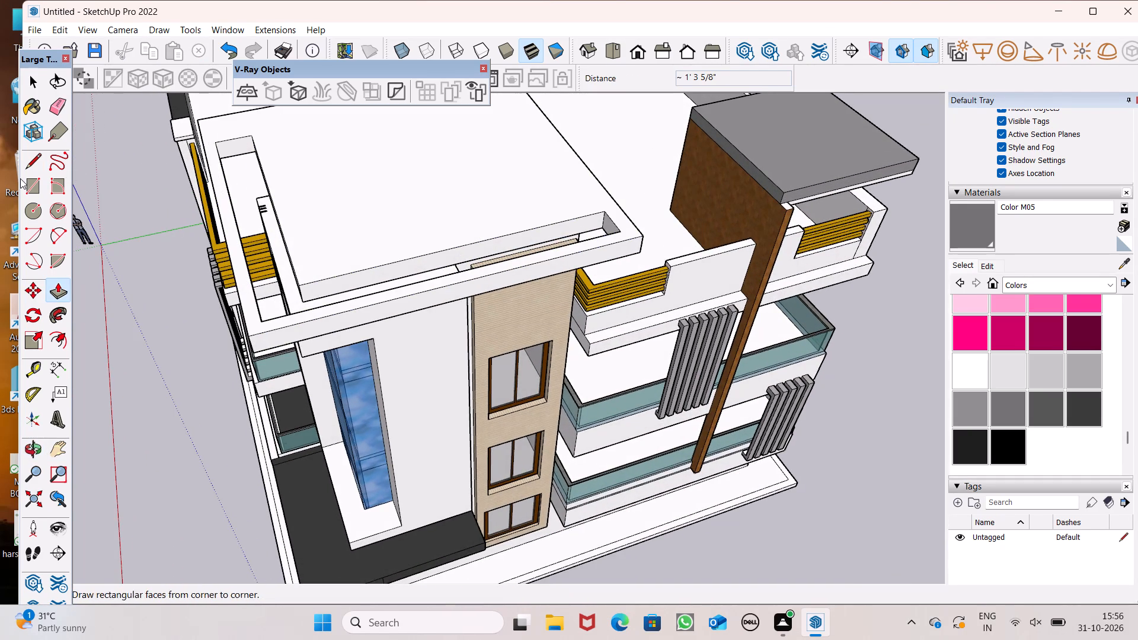
{"action": "left_click", "coordinate": [28, 187]}
{"action": "scroll", "coordinate": [211, 148], "scroll_direction": "up", "scroll_amount": 4}
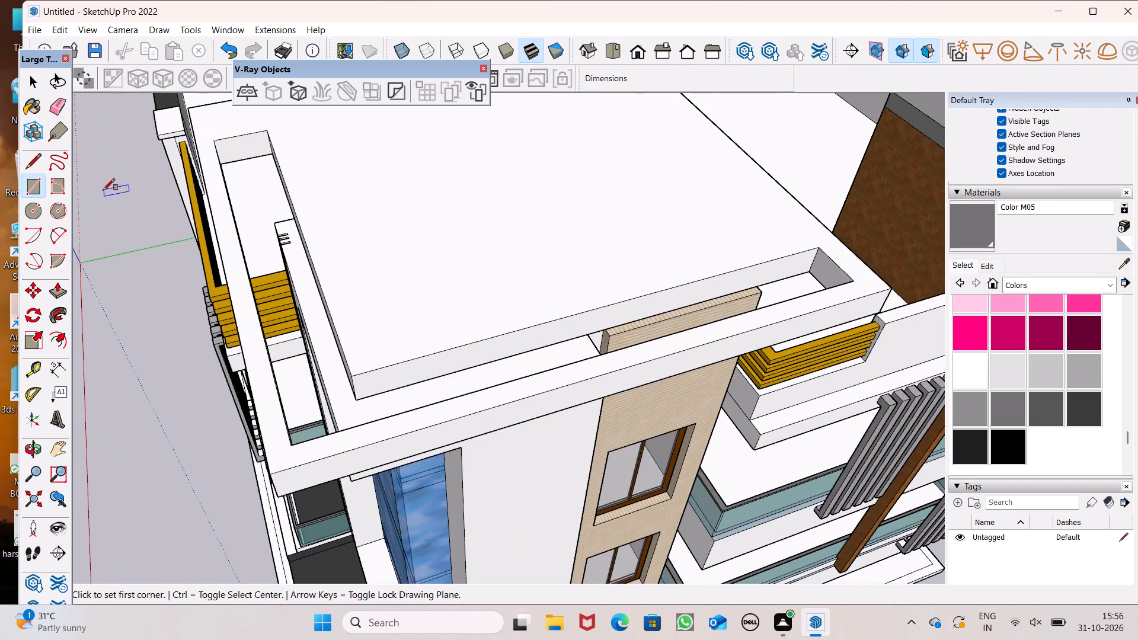
{"action": "left_click", "coordinate": [27, 210]}
{"action": "scroll", "coordinate": [188, 151], "scroll_direction": "up", "scroll_amount": 6}
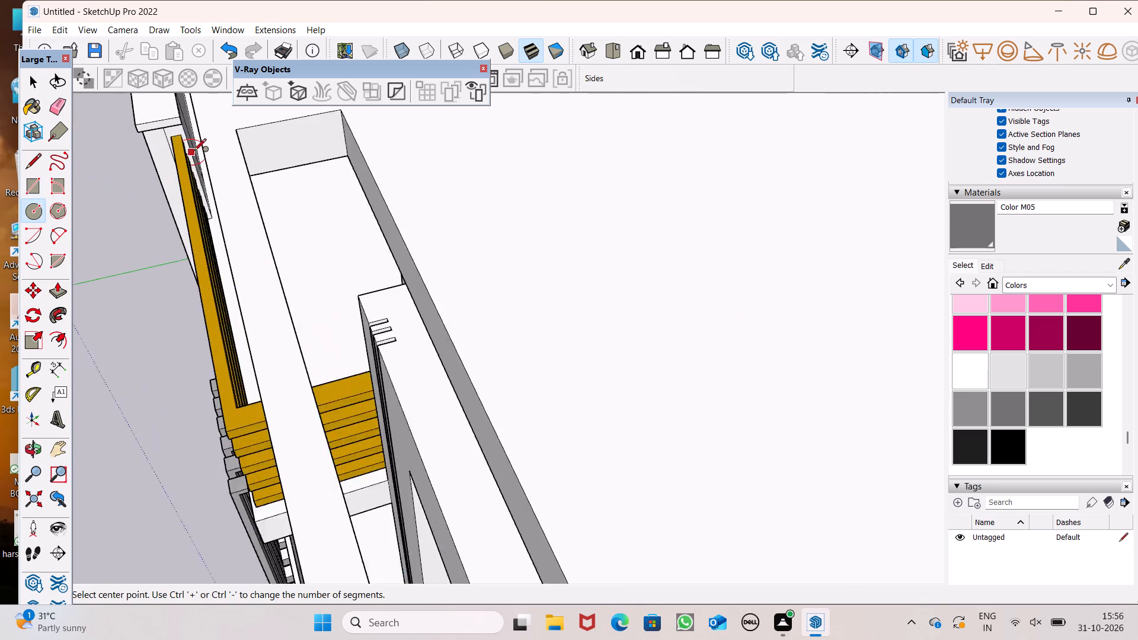
{"action": "scroll", "coordinate": [199, 193], "scroll_direction": "down", "scroll_amount": 6}
{"action": "middle_click_drag", "start_coordinate": [216, 203], "coordinate": [193, 116]}
{"action": "scroll", "coordinate": [193, 116], "scroll_direction": "up", "scroll_amount": 1}
{"action": "scroll", "coordinate": [245, 112], "scroll_direction": "up", "scroll_amount": 5}
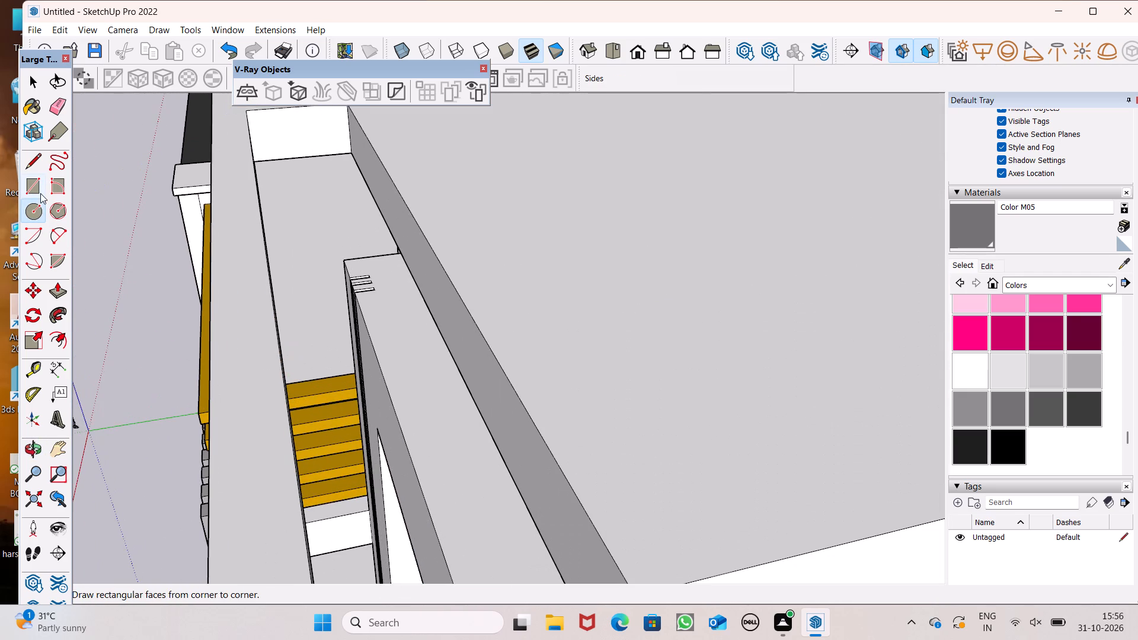
{"action": "left_click", "coordinate": [41, 191]}
{"action": "scroll", "coordinate": [284, 229], "scroll_direction": "down", "scroll_amount": 4}
{"action": "middle_click_drag", "start_coordinate": [280, 202], "coordinate": [279, 153]}
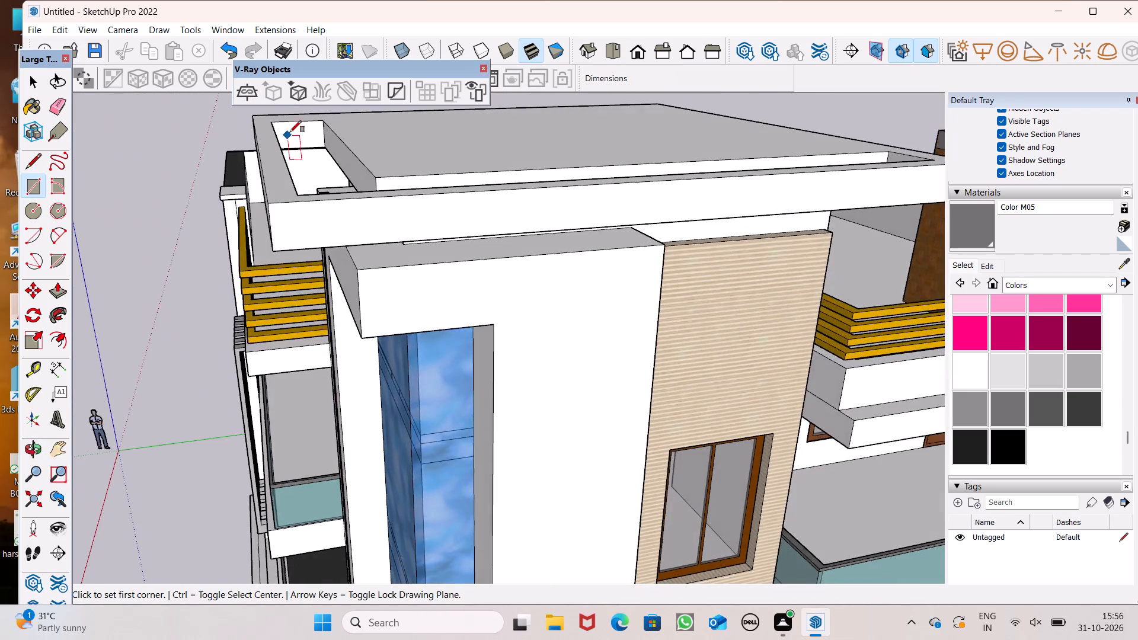
{"action": "scroll", "coordinate": [291, 127], "scroll_direction": "up", "scroll_amount": 18}
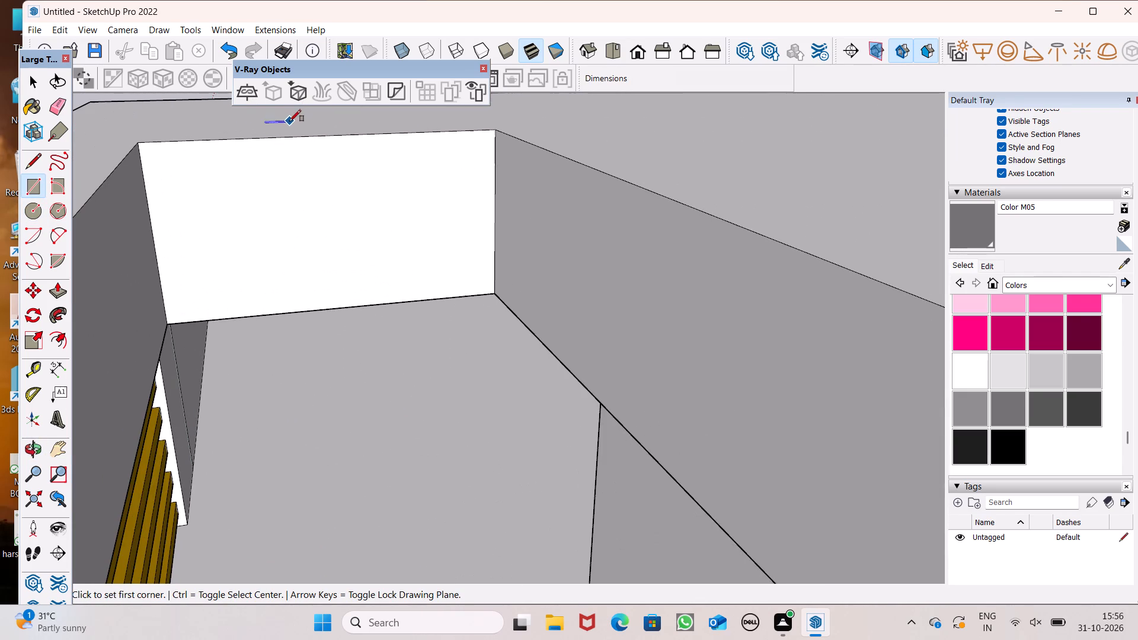
{"action": "left_click", "coordinate": [204, 194]}
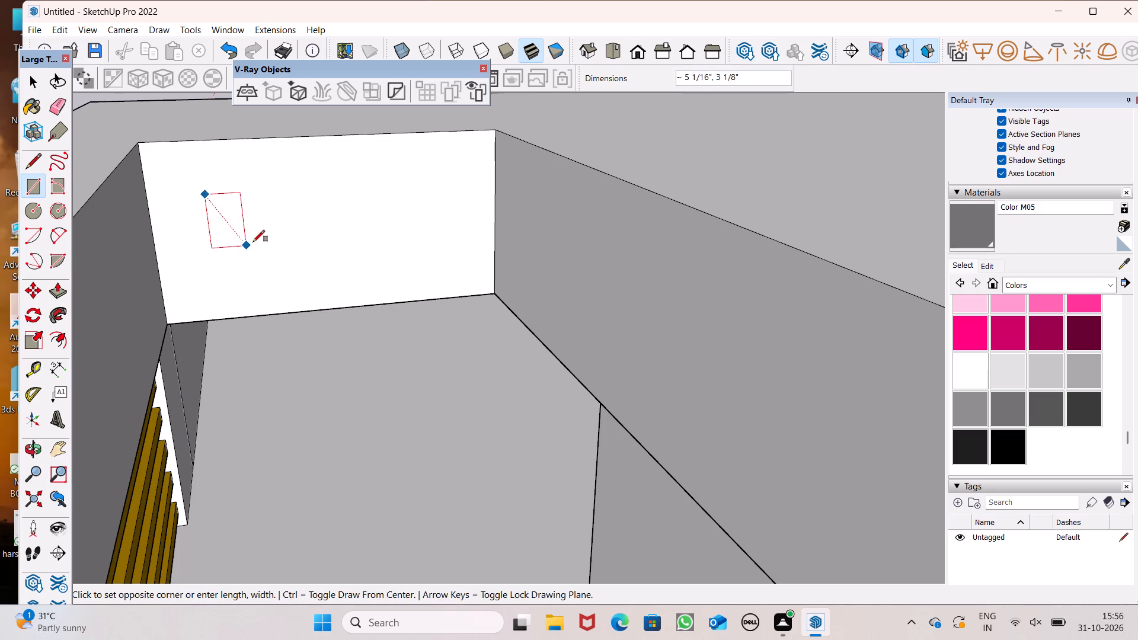
{"action": "left_click", "coordinate": [255, 239]}
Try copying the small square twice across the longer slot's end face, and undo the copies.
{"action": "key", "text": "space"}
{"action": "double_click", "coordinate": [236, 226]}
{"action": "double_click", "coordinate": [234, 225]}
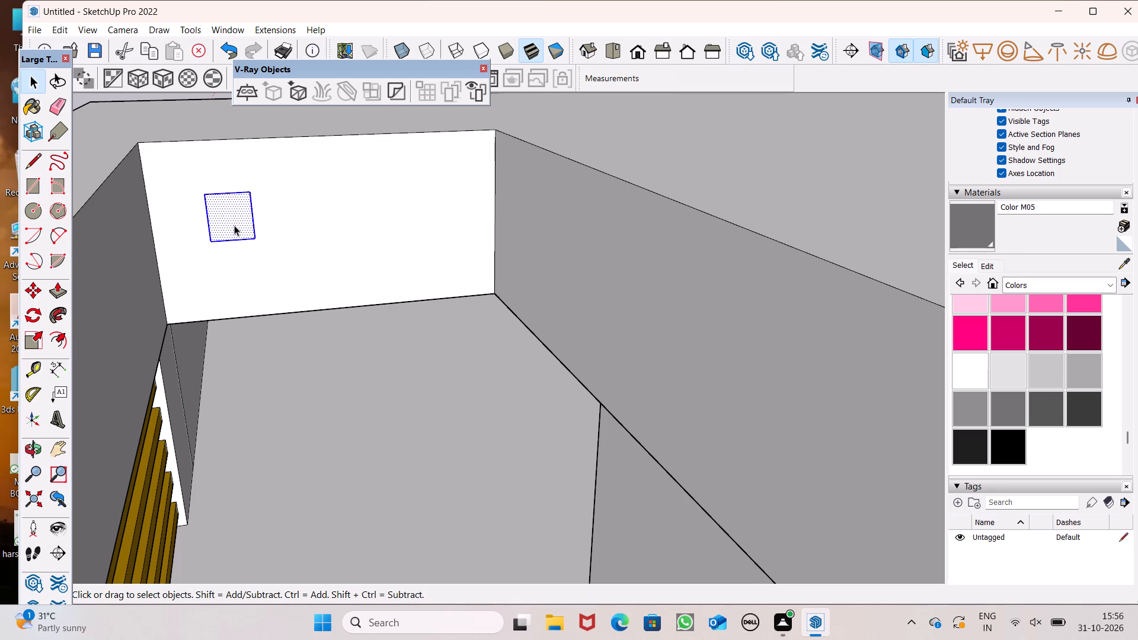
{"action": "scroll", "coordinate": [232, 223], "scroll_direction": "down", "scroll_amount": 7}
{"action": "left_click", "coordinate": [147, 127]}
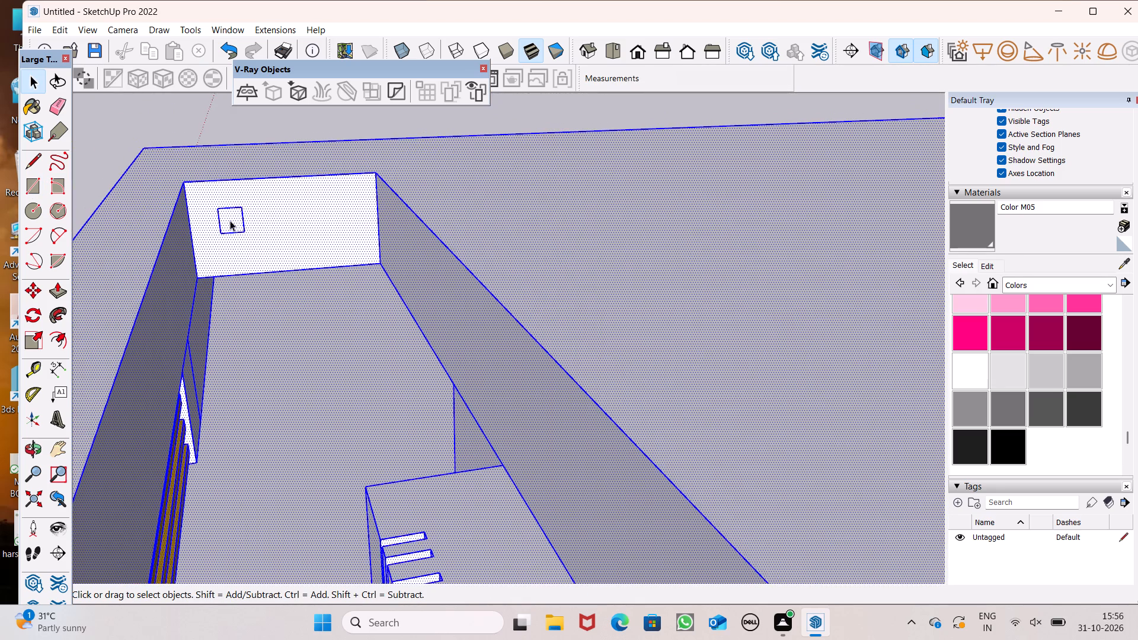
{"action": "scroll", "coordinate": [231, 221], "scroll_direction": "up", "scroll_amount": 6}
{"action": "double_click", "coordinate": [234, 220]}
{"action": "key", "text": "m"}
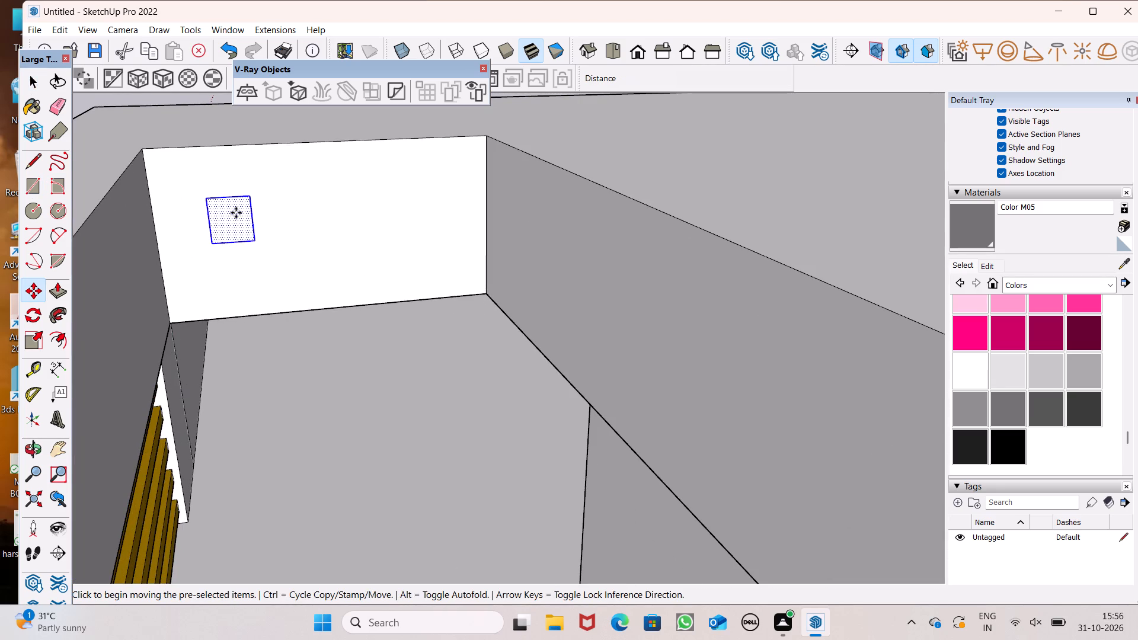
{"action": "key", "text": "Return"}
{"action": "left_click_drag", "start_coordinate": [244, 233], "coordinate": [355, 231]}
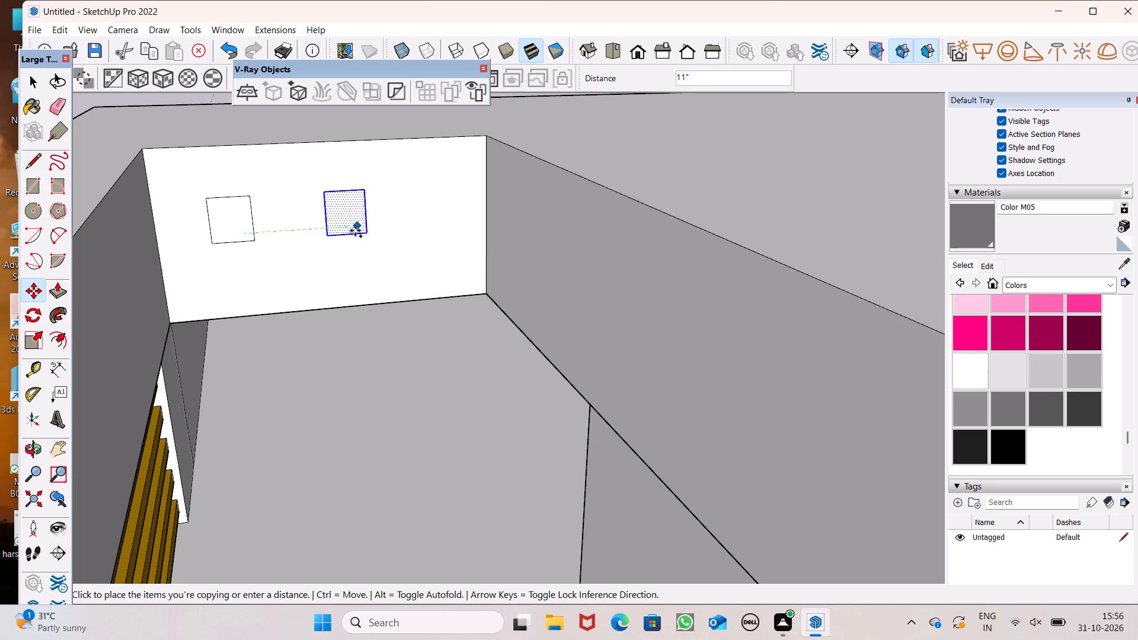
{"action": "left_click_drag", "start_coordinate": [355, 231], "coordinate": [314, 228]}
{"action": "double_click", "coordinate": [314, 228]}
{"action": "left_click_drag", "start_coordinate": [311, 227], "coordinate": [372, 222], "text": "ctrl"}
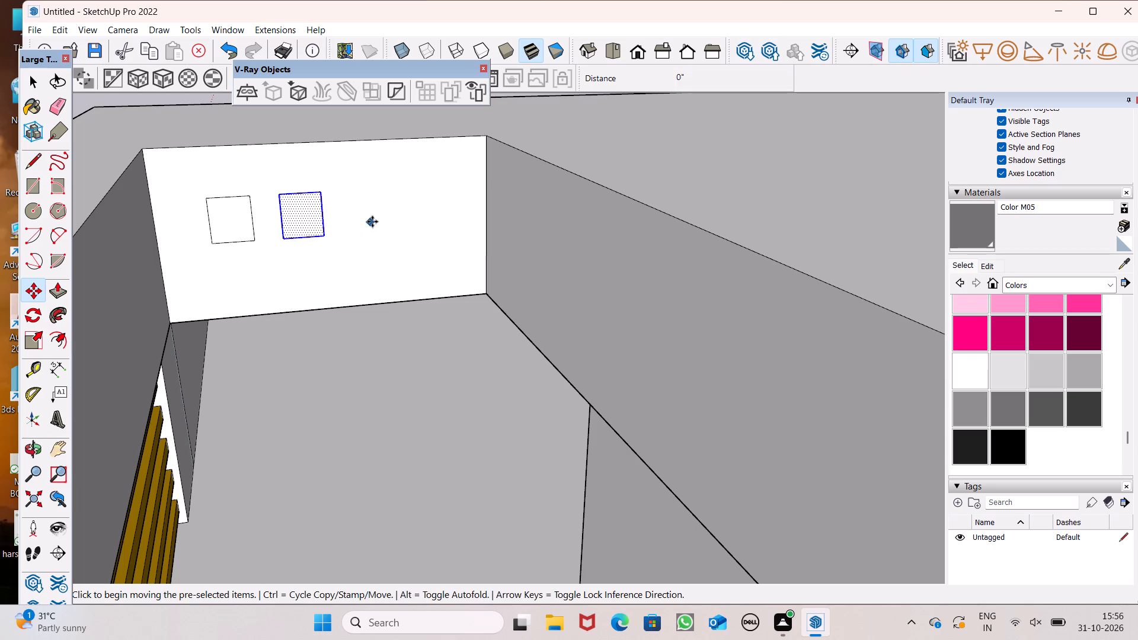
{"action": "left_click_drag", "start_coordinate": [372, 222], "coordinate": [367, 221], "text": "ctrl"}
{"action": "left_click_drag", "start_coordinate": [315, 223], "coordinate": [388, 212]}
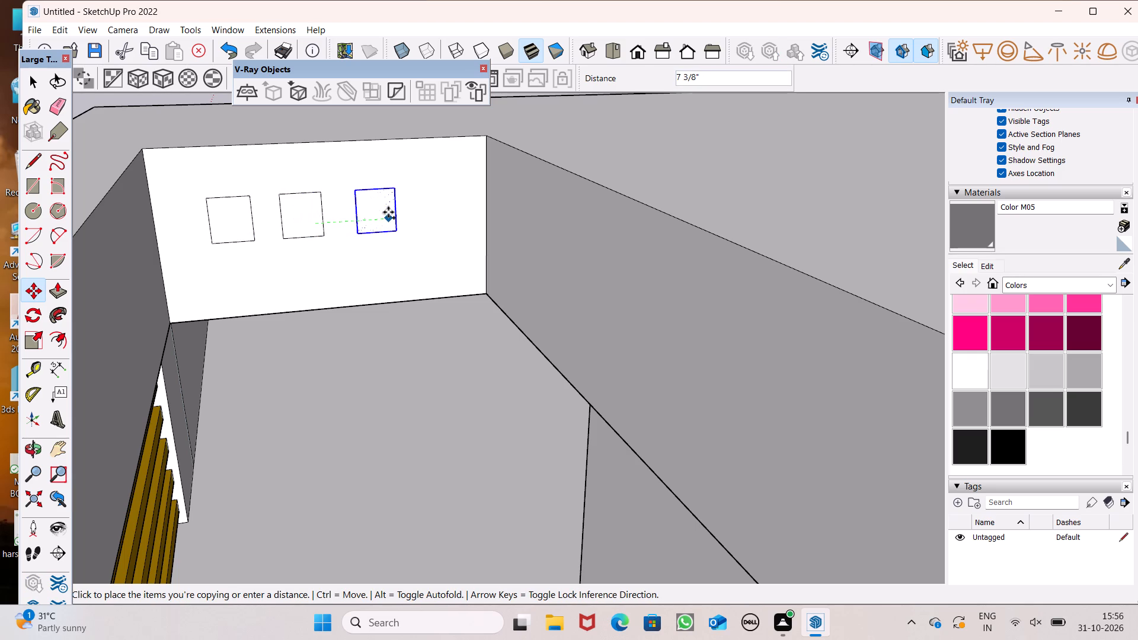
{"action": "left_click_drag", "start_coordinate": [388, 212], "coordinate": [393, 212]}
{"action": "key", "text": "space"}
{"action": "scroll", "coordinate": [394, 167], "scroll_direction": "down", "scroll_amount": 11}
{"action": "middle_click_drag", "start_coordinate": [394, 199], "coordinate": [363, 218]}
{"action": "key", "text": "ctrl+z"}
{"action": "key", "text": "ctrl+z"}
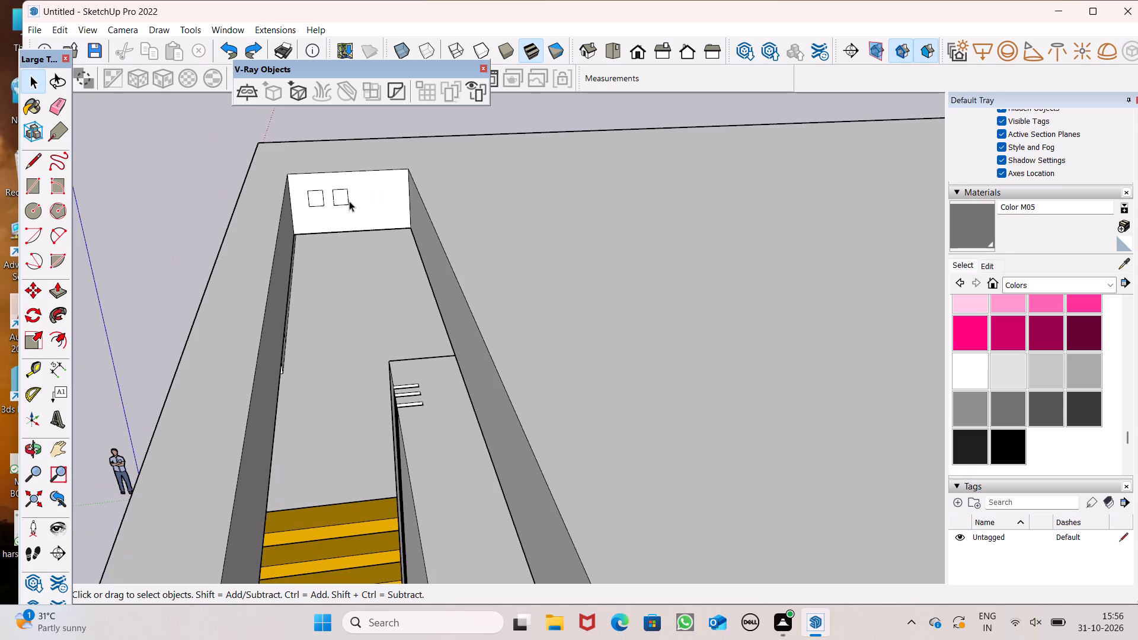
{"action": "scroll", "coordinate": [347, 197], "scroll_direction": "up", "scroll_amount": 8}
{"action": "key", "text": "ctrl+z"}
Copy the small square twice across the longer slot's end face to form a level row of three.
{"action": "scroll", "coordinate": [270, 200], "scroll_direction": "up", "scroll_amount": 5}
{"action": "key", "text": "space"}
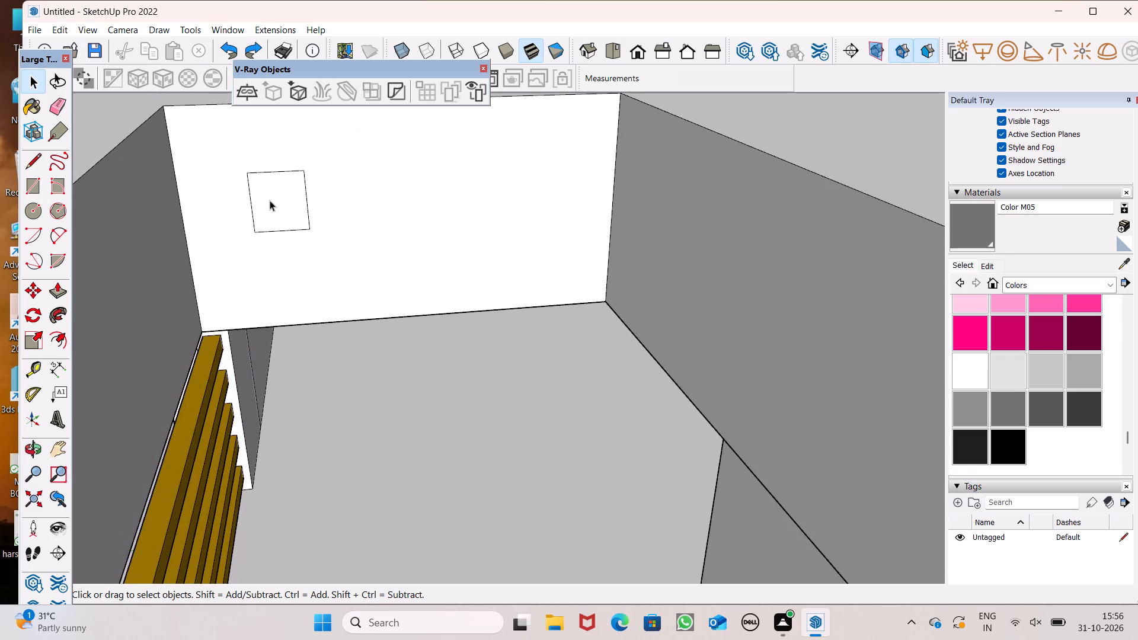
{"action": "double_click", "coordinate": [271, 203]}
{"action": "key", "text": "m"}
{"action": "key", "text": "Return"}
{"action": "left_click_drag", "start_coordinate": [271, 203], "coordinate": [379, 200]}
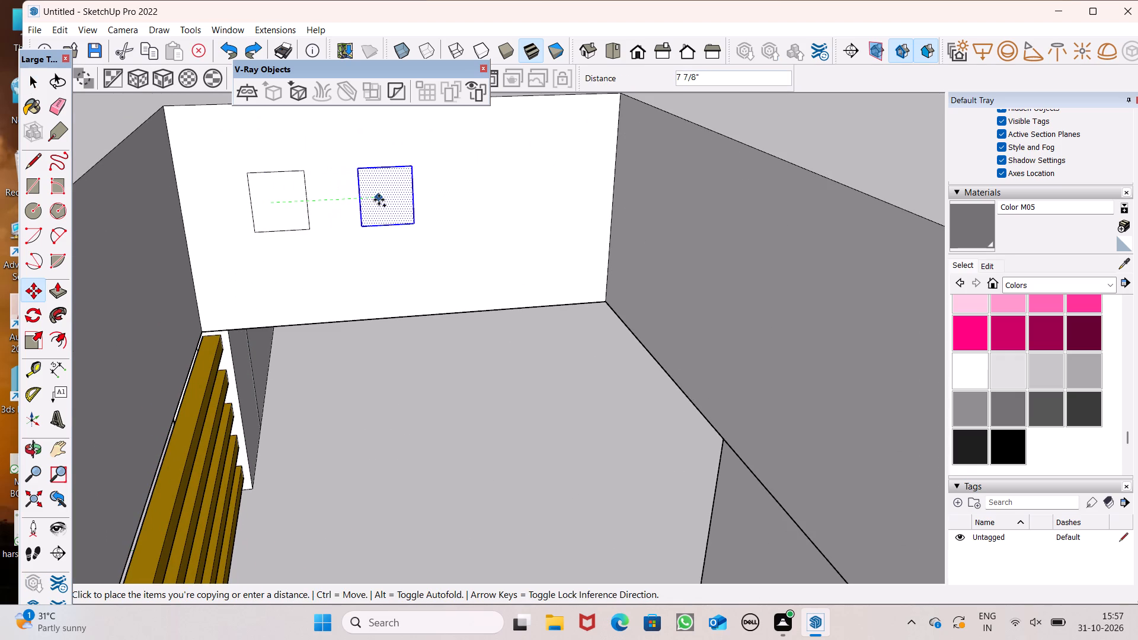
{"action": "left_click_drag", "start_coordinate": [379, 200], "coordinate": [363, 200]}
{"action": "left_click_drag", "start_coordinate": [367, 204], "coordinate": [459, 195]}
{"action": "scroll", "coordinate": [430, 162], "scroll_direction": "down", "scroll_amount": 7}
{"action": "key", "text": "space"}
{"action": "scroll", "coordinate": [404, 167], "scroll_direction": "down", "scroll_amount": 10}
{"action": "left_click", "coordinate": [188, 191]}
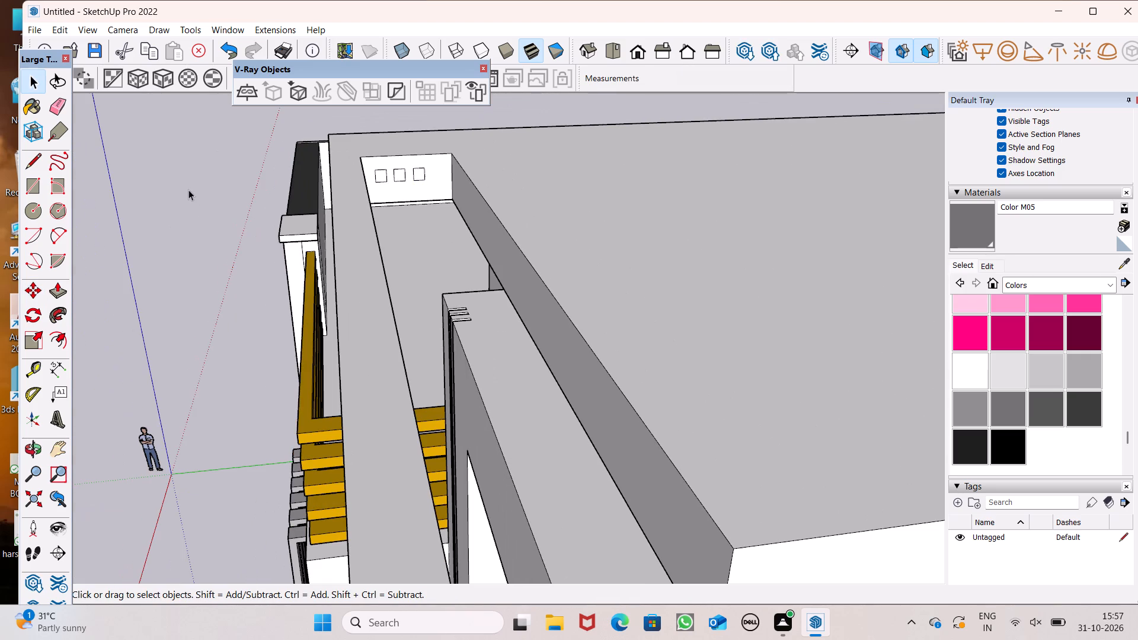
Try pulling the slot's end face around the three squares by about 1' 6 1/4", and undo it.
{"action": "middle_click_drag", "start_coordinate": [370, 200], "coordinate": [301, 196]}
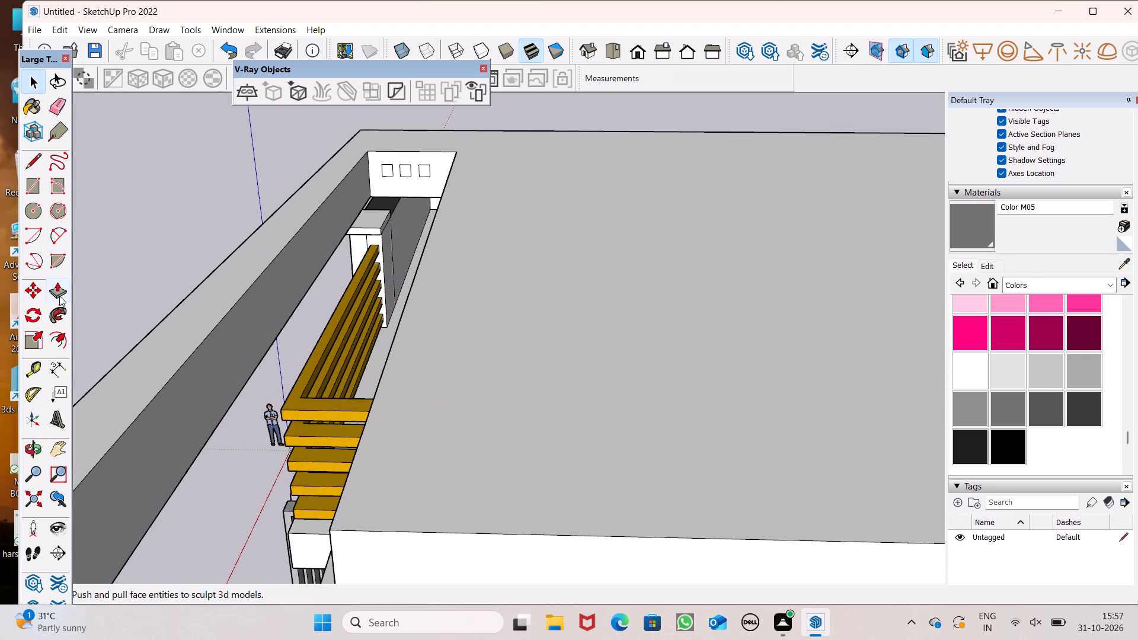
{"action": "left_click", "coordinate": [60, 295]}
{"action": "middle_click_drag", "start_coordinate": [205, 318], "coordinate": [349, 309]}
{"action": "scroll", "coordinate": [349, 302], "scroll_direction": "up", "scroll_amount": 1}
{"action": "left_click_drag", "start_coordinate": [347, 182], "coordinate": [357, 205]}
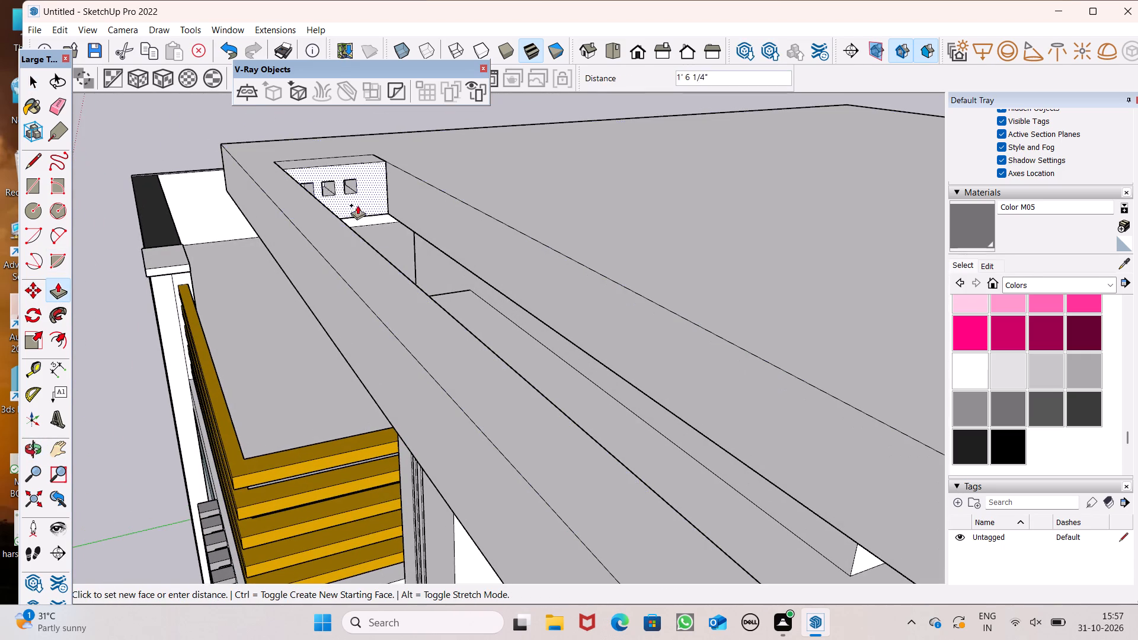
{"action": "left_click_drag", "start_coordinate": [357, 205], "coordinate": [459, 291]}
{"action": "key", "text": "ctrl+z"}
Pull the three squares along the longer slot into parallel bars, the innermost about 19' 2 7/8" and the other two about 20' long.
{"action": "scroll", "coordinate": [319, 206], "scroll_direction": "down", "scroll_amount": 3}
{"action": "middle_click_drag", "start_coordinate": [350, 214], "coordinate": [329, 226]}
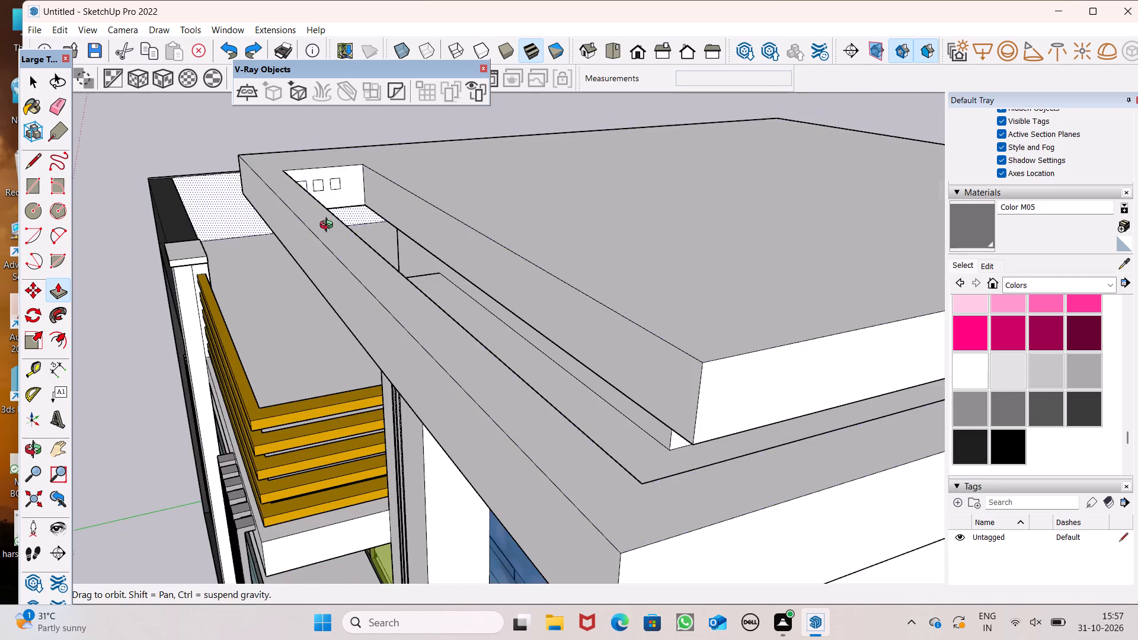
{"action": "middle_click_drag", "start_coordinate": [329, 226], "coordinate": [299, 259]}
{"action": "scroll", "coordinate": [314, 196], "scroll_direction": "down", "scroll_amount": 6}
{"action": "scroll", "coordinate": [249, 280], "scroll_direction": "up", "scroll_amount": 7}
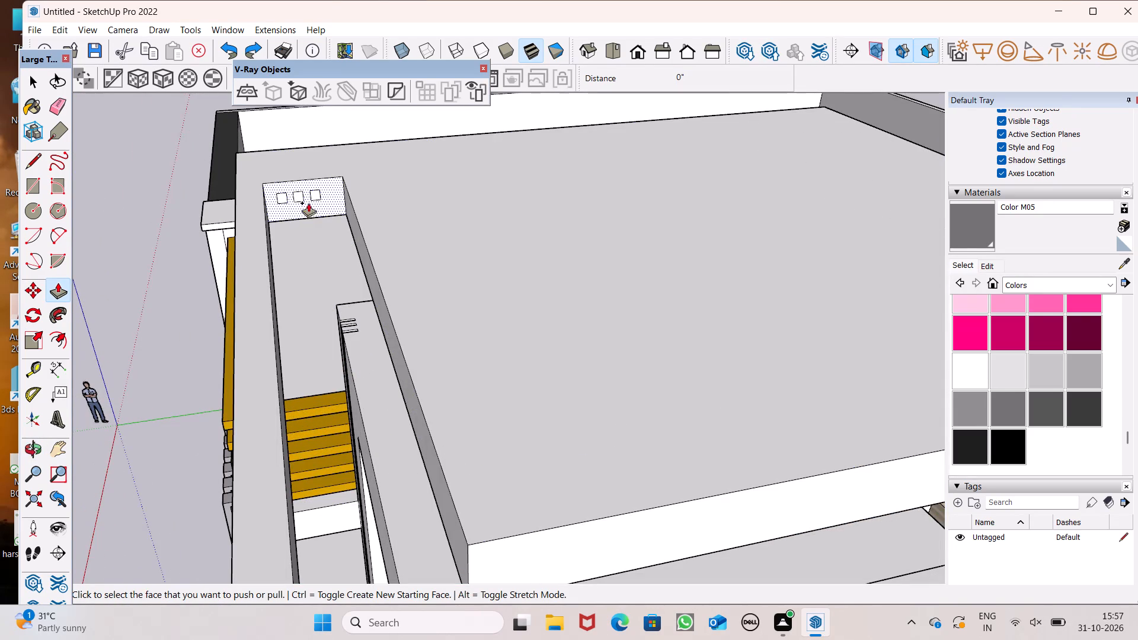
{"action": "left_click_drag", "start_coordinate": [314, 196], "coordinate": [395, 639]}
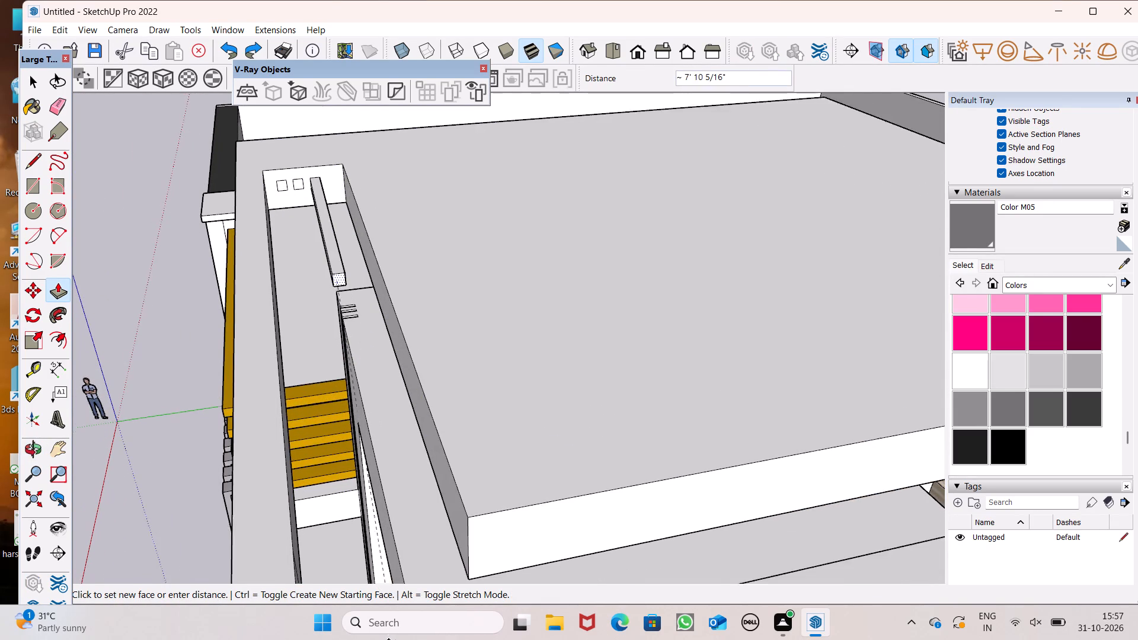
{"action": "left_click_drag", "start_coordinate": [395, 639], "coordinate": [395, 564]}
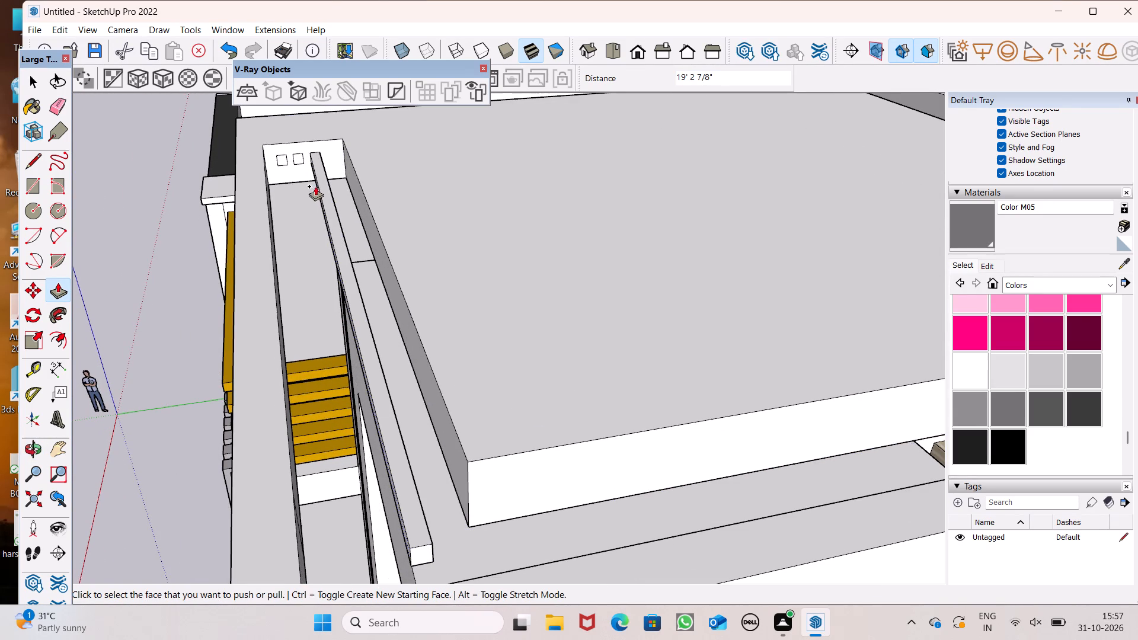
{"action": "left_click_drag", "start_coordinate": [298, 161], "coordinate": [353, 603]}
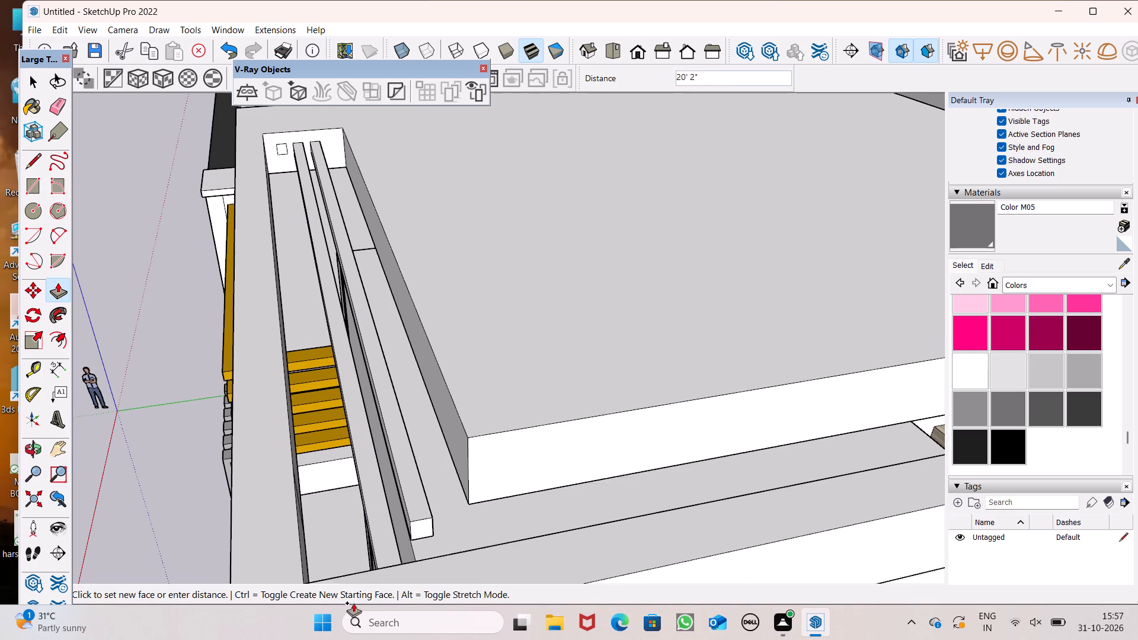
{"action": "left_click_drag", "start_coordinate": [353, 603], "coordinate": [348, 590]}
{"action": "left_click_drag", "start_coordinate": [279, 137], "coordinate": [287, 295]}
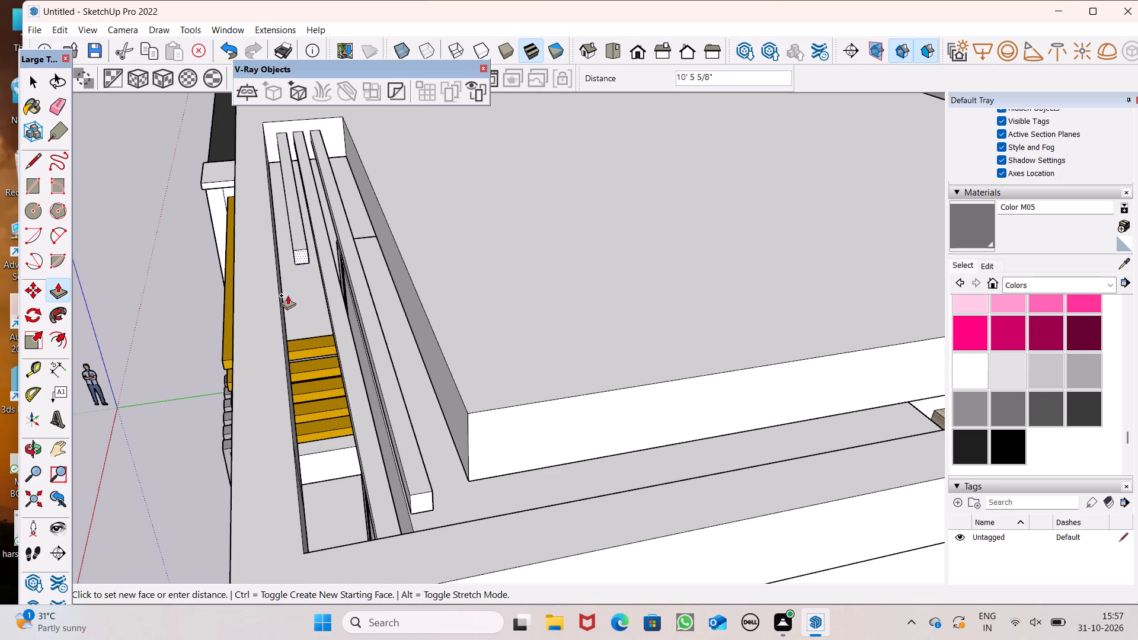
{"action": "left_click_drag", "start_coordinate": [287, 295], "coordinate": [331, 561]}
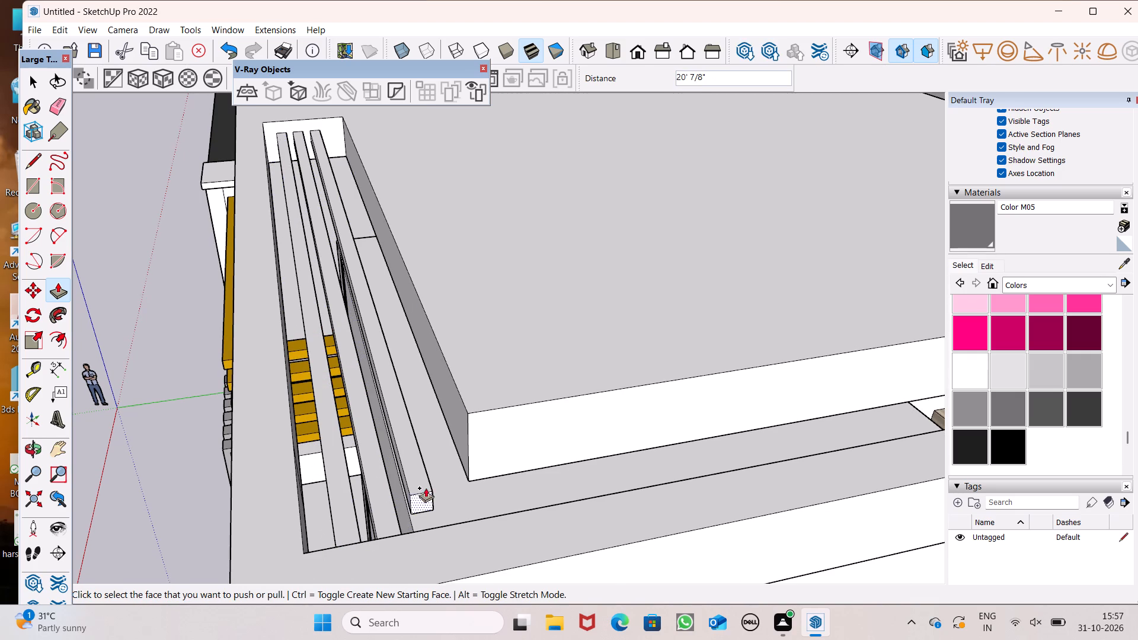
Extend the innermost bar by about 1' 1 3/4" and the outermost by about 4 1/4" to meet the slot's far end.
{"action": "left_click_drag", "start_coordinate": [417, 503], "coordinate": [430, 527]}
{"action": "scroll", "coordinate": [403, 412], "scroll_direction": "down", "scroll_amount": 6}
{"action": "middle_click_drag", "start_coordinate": [409, 487], "coordinate": [57, 539]}
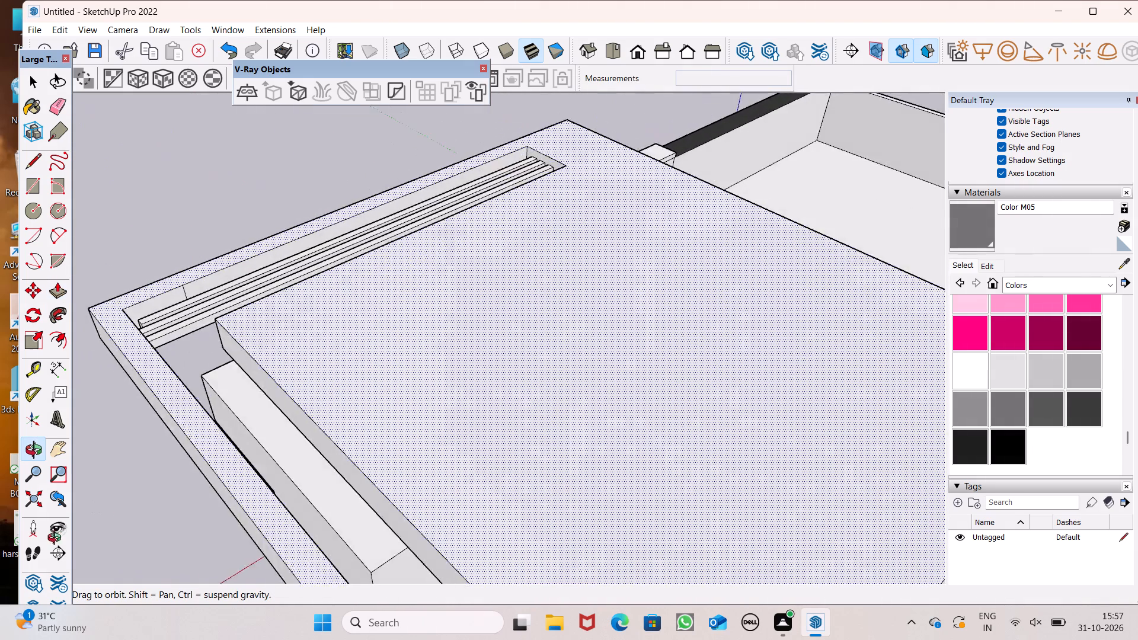
{"action": "middle_click_drag", "start_coordinate": [57, 539], "coordinate": [37, 639]}
{"action": "scroll", "coordinate": [124, 455], "scroll_direction": "up", "scroll_amount": 7}
{"action": "scroll", "coordinate": [134, 283], "scroll_direction": "up", "scroll_amount": 3}
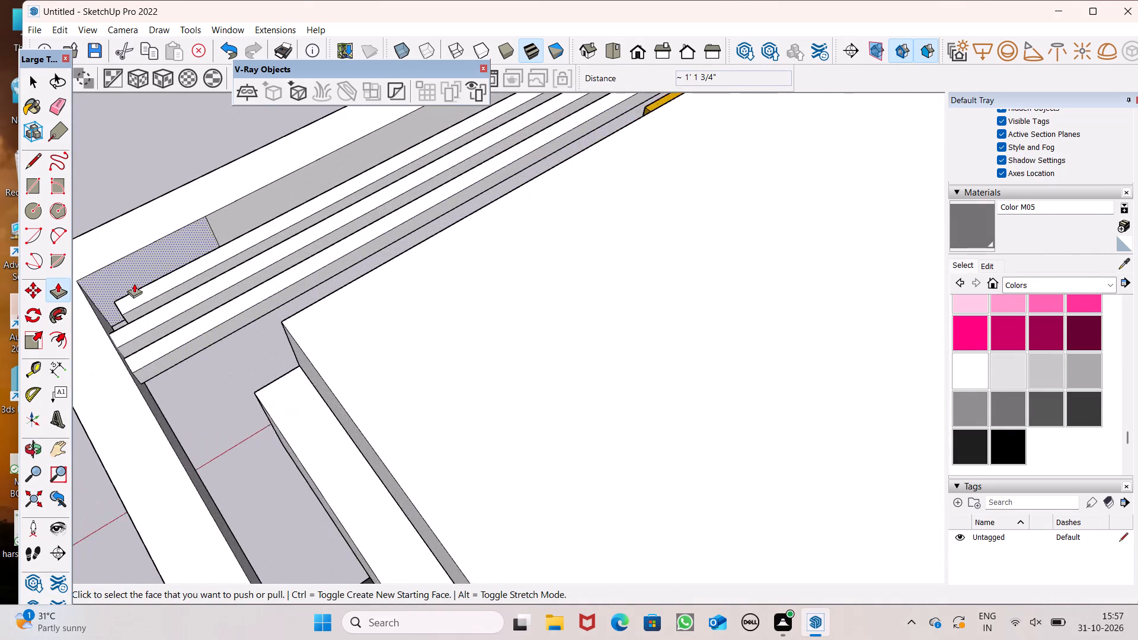
{"action": "scroll", "coordinate": [134, 283], "scroll_direction": "up", "scroll_amount": 5}
{"action": "scroll", "coordinate": [268, 241], "scroll_direction": "down", "scroll_amount": 5}
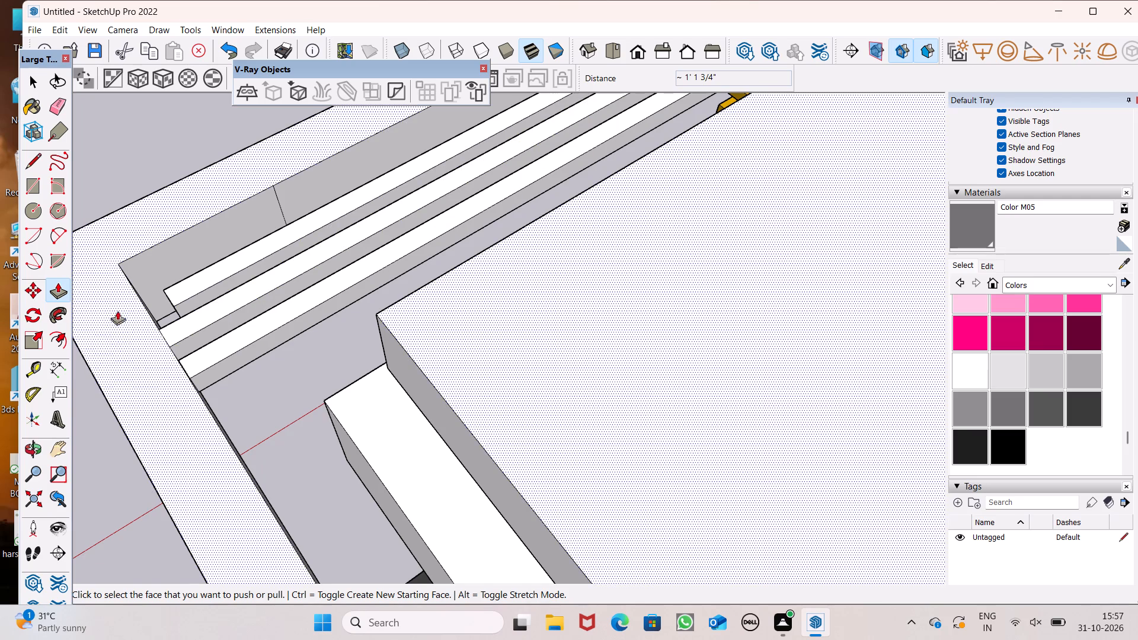
{"action": "scroll", "coordinate": [119, 328], "scroll_direction": "up", "scroll_amount": 7}
{"action": "scroll", "coordinate": [183, 305], "scroll_direction": "up", "scroll_amount": 4}
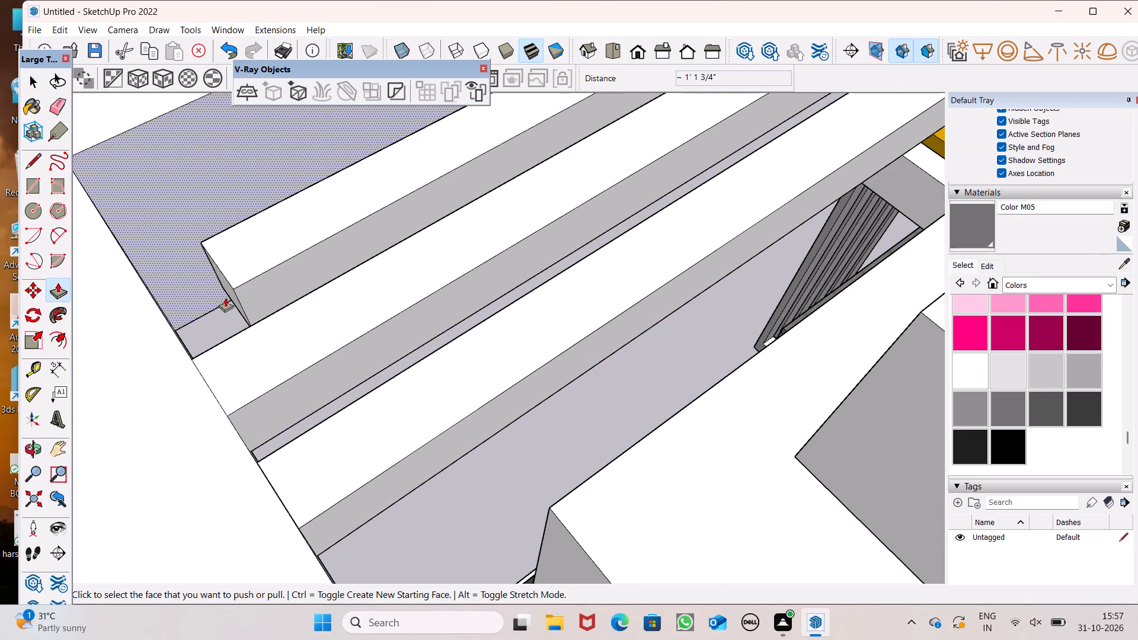
{"action": "left_click_drag", "start_coordinate": [227, 296], "coordinate": [193, 318]}
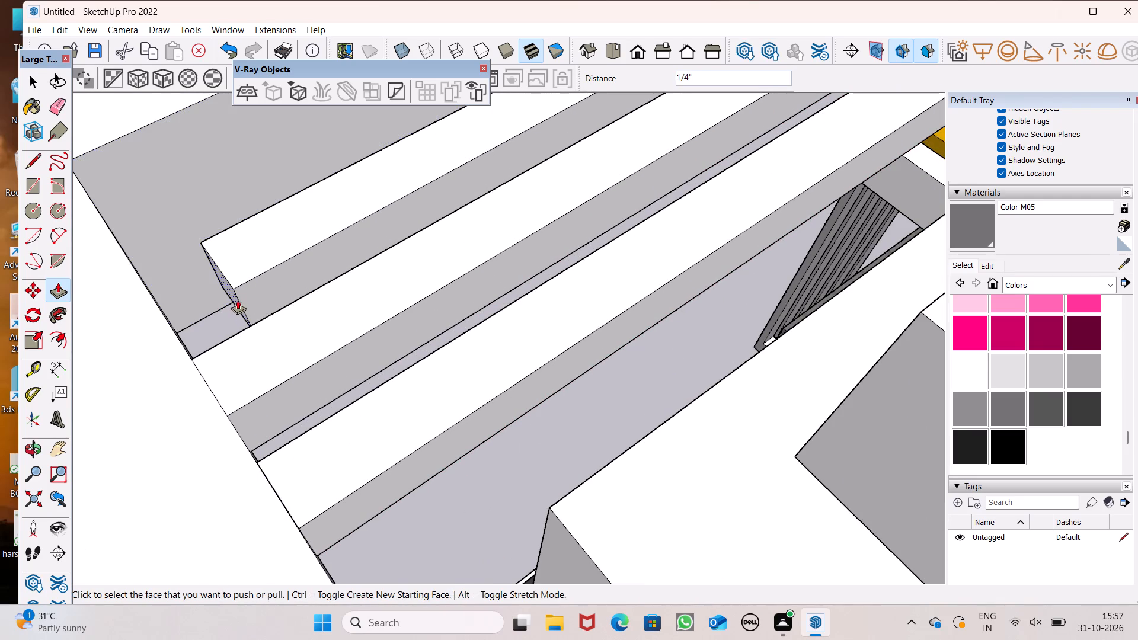
{"action": "left_click_drag", "start_coordinate": [232, 297], "coordinate": [173, 345]}
{"action": "scroll", "coordinate": [274, 292], "scroll_direction": "down", "scroll_amount": 5}
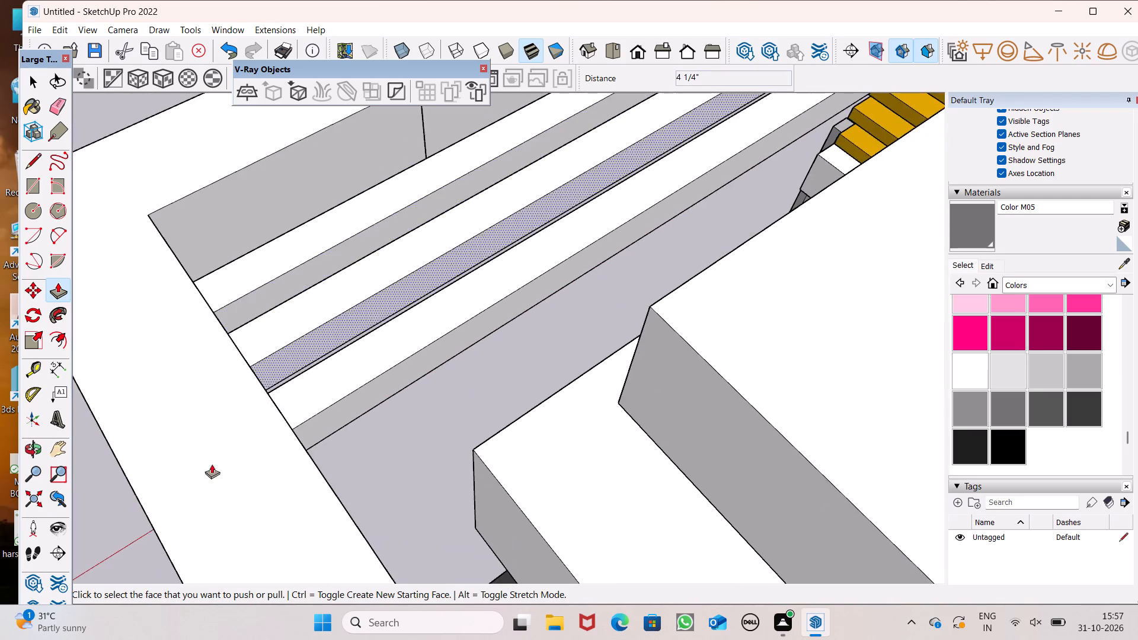
Examine the slot's three bars and the overhanging roof slab from below against the tower facade.
{"action": "middle_click_drag", "start_coordinate": [212, 464], "coordinate": [671, 204]}
{"action": "scroll", "coordinate": [647, 239], "scroll_direction": "down", "scroll_amount": 7}
{"action": "middle_click_drag", "start_coordinate": [381, 323], "coordinate": [553, 0]}
{"action": "scroll", "coordinate": [608, 344], "scroll_direction": "down", "scroll_amount": 5}
{"action": "middle_click_drag", "start_coordinate": [591, 352], "coordinate": [365, 347]}
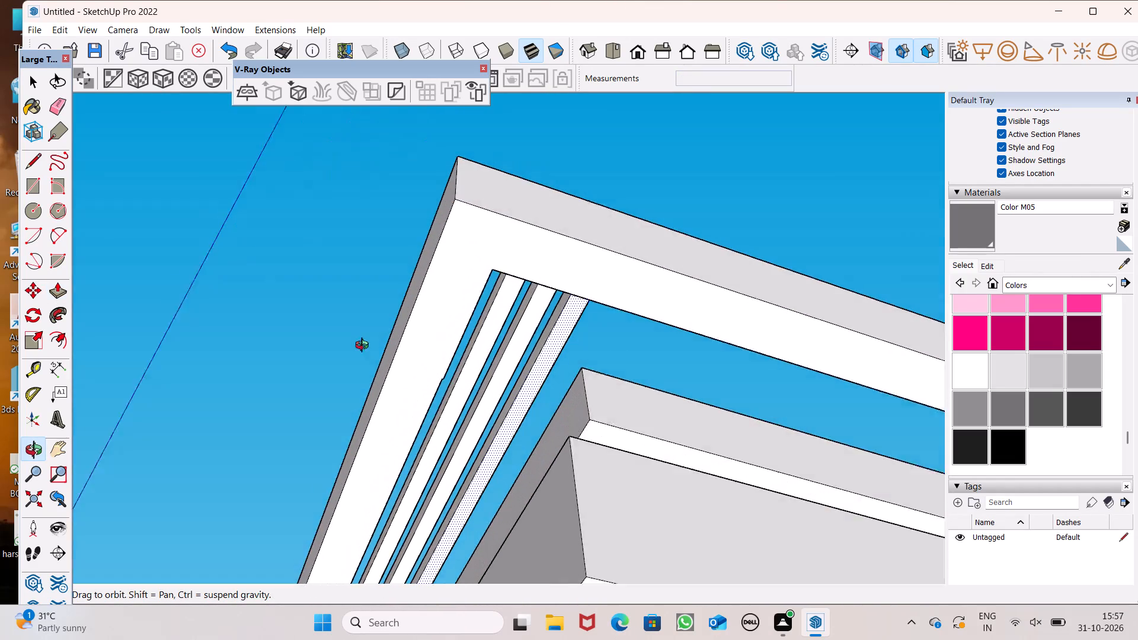
{"action": "middle_click_drag", "start_coordinate": [365, 347], "coordinate": [358, 366]}
{"action": "left_click", "coordinate": [375, 235]}
{"action": "scroll", "coordinate": [378, 201], "scroll_direction": "down", "scroll_amount": 7}
{"action": "middle_click_drag", "start_coordinate": [394, 270], "coordinate": [351, 325]}
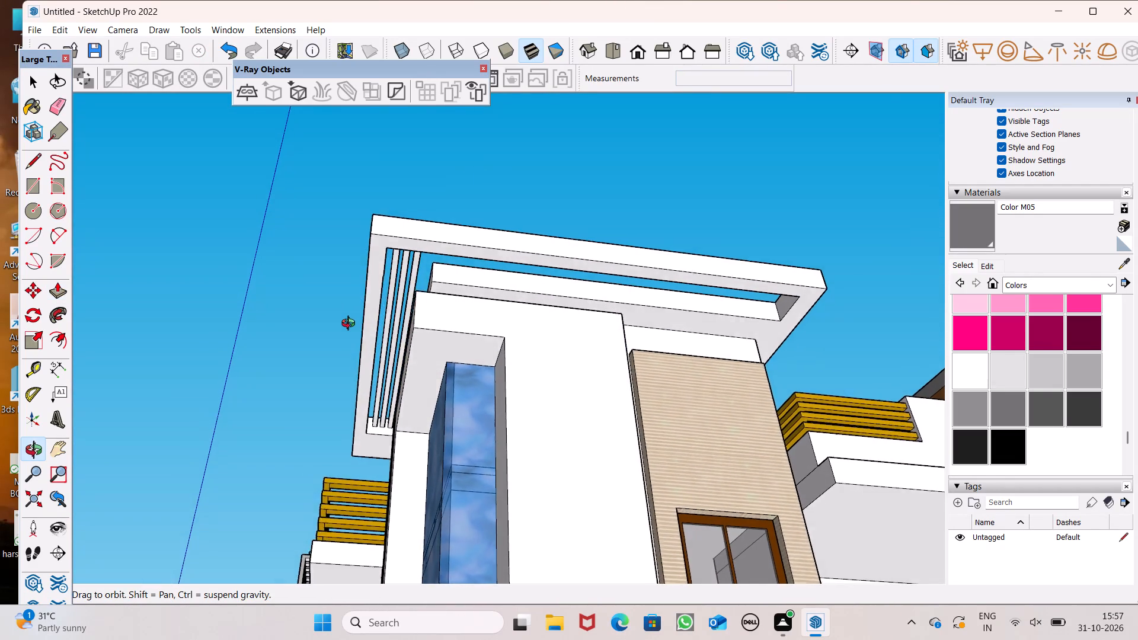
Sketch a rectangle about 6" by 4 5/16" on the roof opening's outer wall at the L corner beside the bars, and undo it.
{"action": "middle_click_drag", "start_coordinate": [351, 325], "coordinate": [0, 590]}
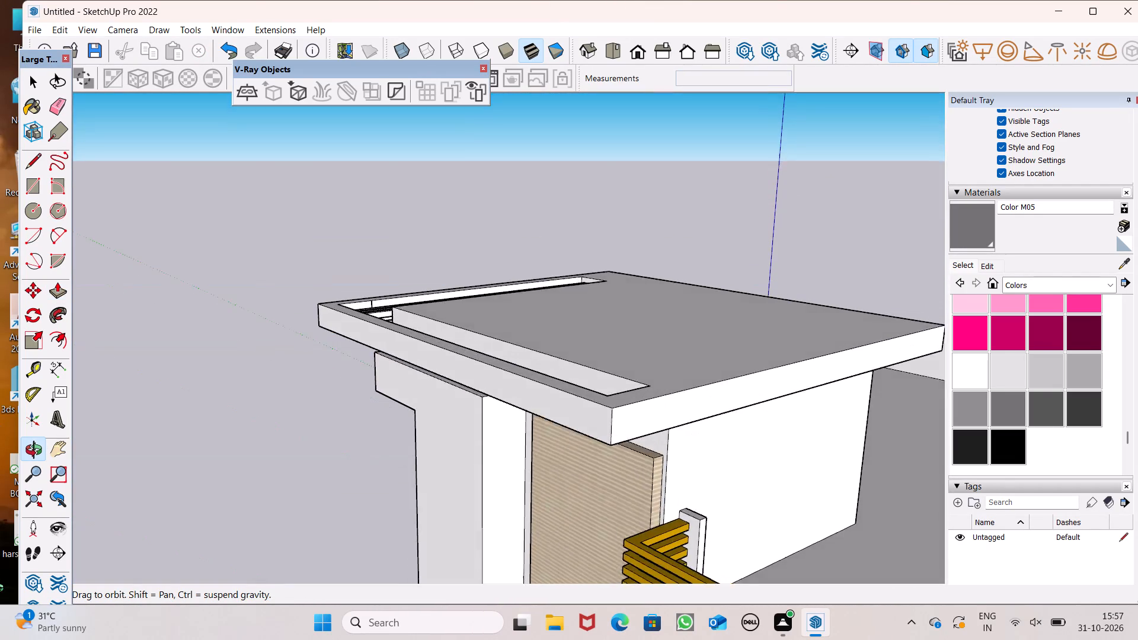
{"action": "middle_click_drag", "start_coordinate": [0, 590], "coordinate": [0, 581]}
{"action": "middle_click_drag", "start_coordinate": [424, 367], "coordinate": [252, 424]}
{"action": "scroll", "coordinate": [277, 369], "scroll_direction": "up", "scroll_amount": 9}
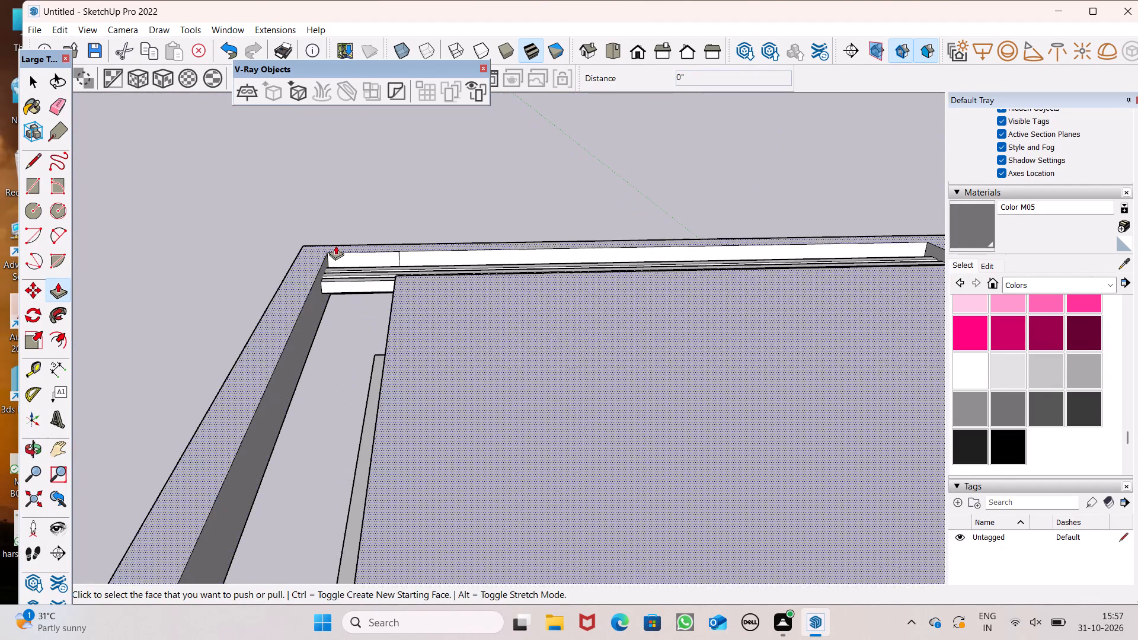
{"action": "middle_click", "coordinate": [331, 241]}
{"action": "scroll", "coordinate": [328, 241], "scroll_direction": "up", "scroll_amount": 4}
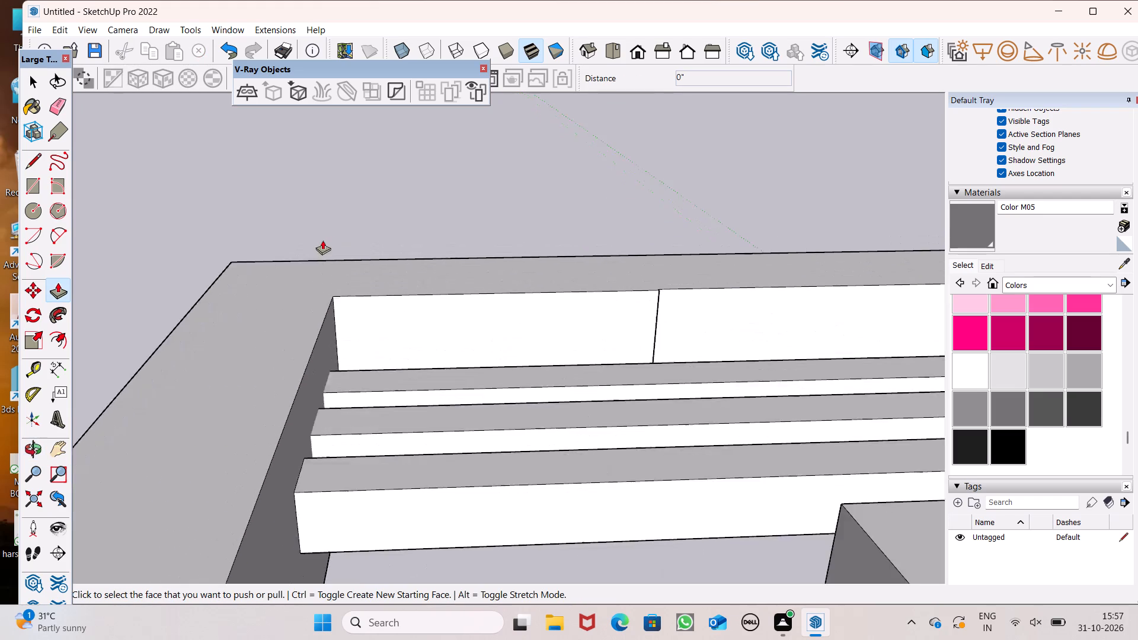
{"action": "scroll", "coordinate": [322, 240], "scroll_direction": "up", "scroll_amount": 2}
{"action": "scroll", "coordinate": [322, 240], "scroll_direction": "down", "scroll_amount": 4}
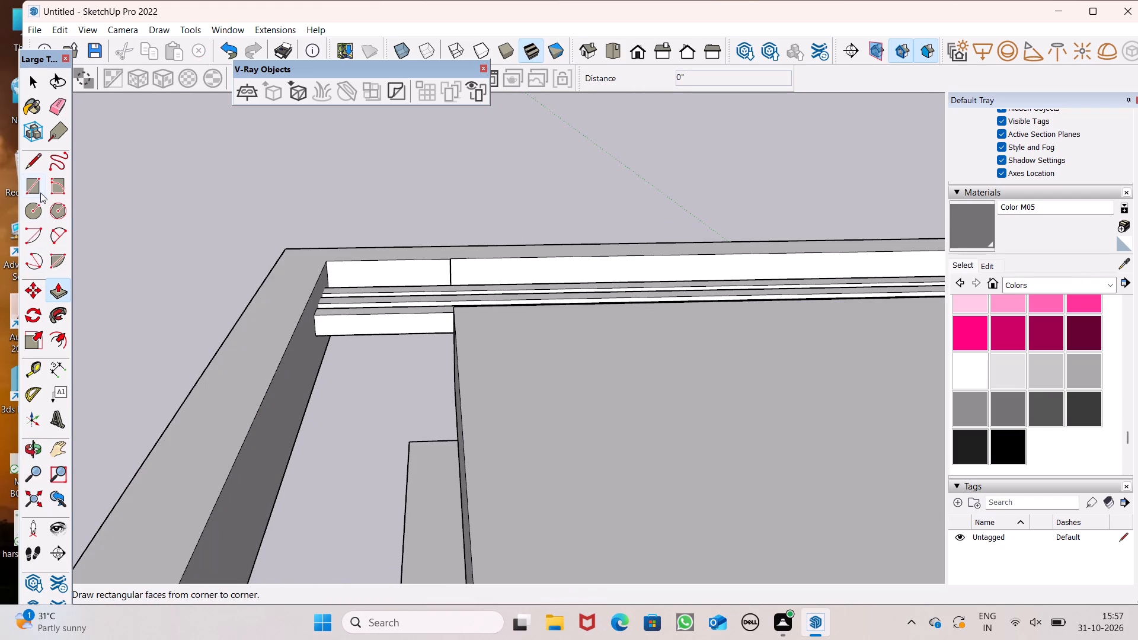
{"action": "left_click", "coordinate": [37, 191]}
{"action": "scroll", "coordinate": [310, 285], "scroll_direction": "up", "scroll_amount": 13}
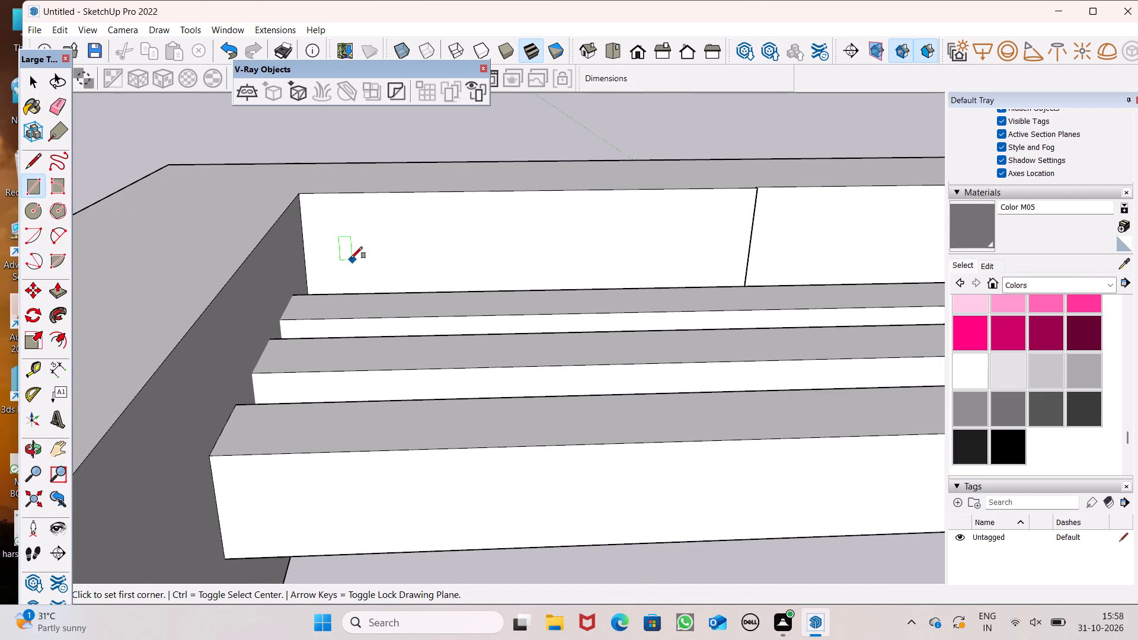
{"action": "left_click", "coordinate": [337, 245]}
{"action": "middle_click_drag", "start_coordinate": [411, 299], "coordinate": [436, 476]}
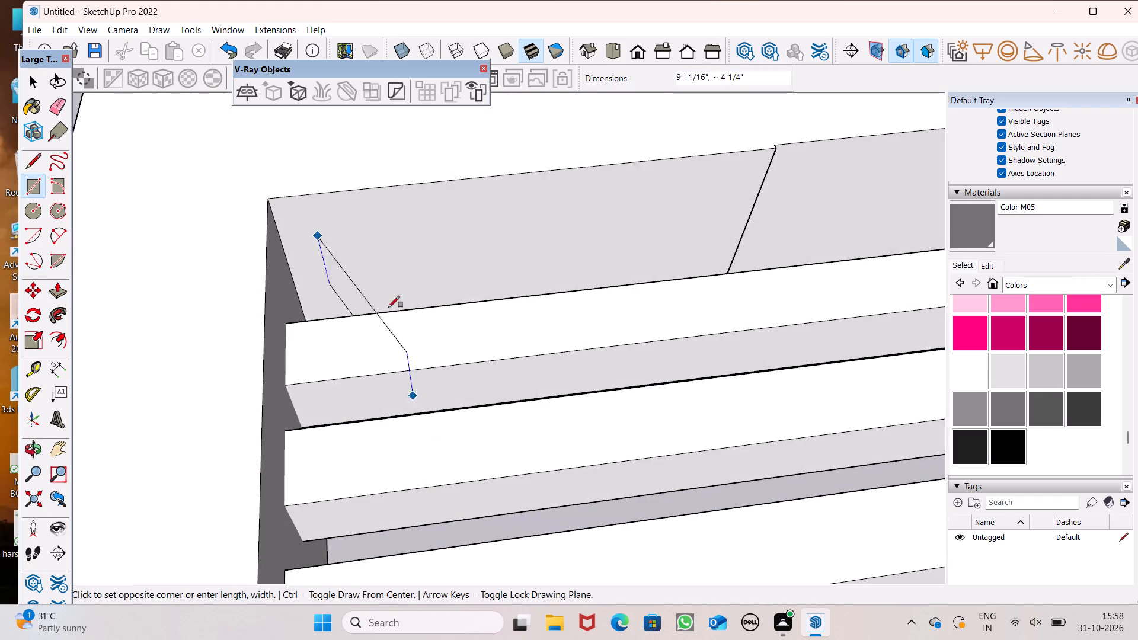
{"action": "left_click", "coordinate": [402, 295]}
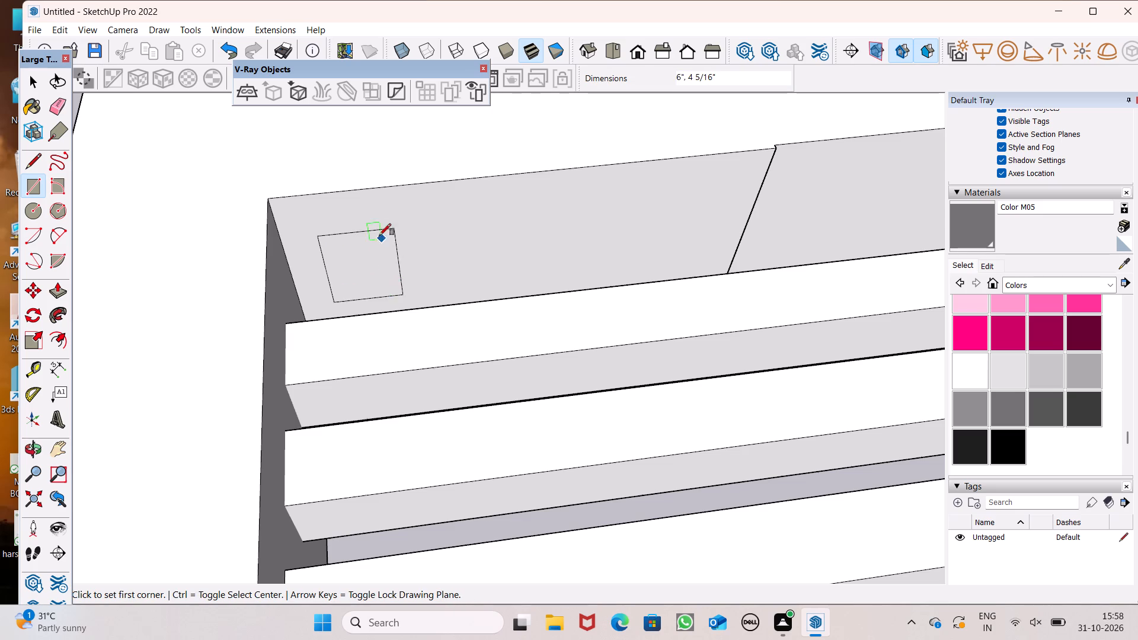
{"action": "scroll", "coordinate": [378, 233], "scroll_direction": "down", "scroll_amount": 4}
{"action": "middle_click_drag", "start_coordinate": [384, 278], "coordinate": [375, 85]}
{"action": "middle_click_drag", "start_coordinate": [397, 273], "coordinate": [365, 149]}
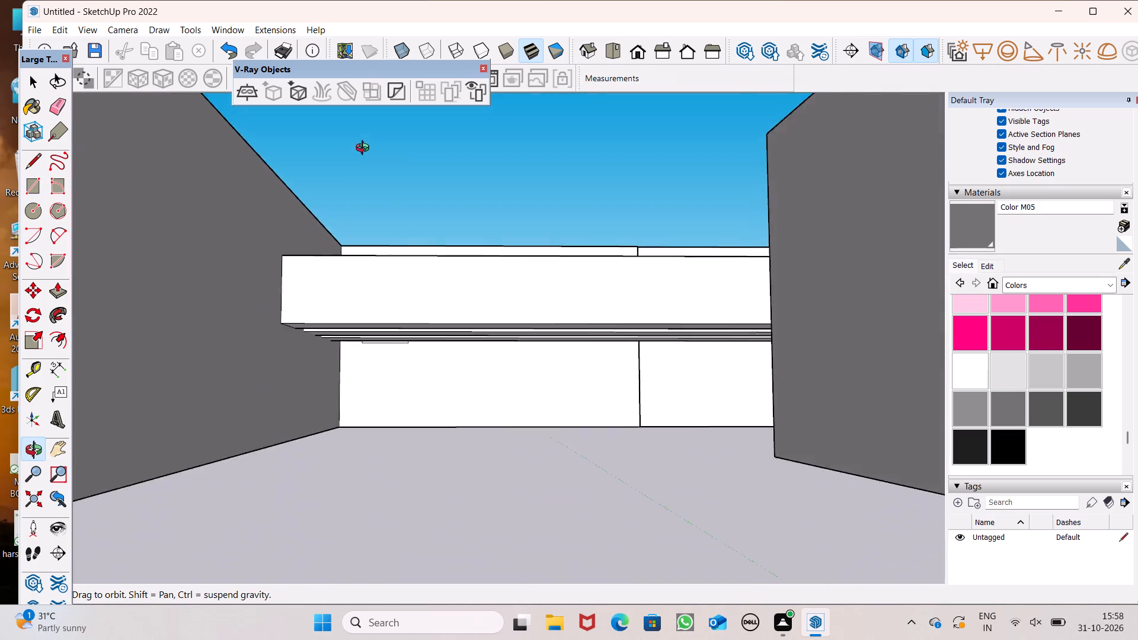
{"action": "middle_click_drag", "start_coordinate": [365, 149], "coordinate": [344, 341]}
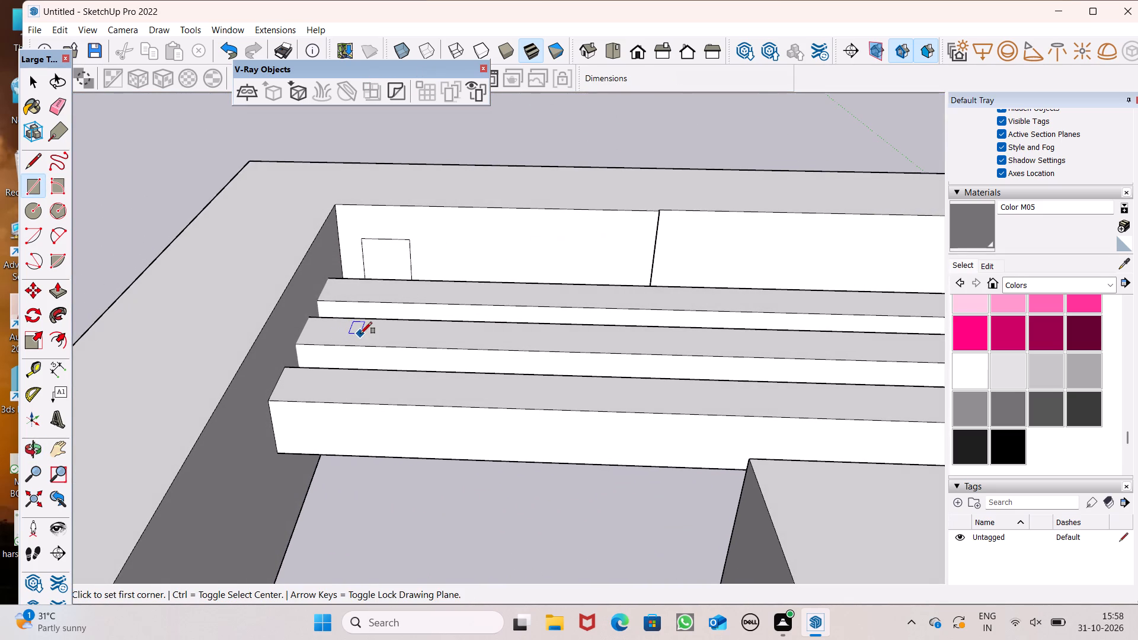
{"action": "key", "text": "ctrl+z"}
Draw a rectangle about 5 1/16" by 4 5/8" on the opening's outer wall at the L corner, just beyond the outermost bar.
{"action": "scroll", "coordinate": [396, 251], "scroll_direction": "up", "scroll_amount": 6}
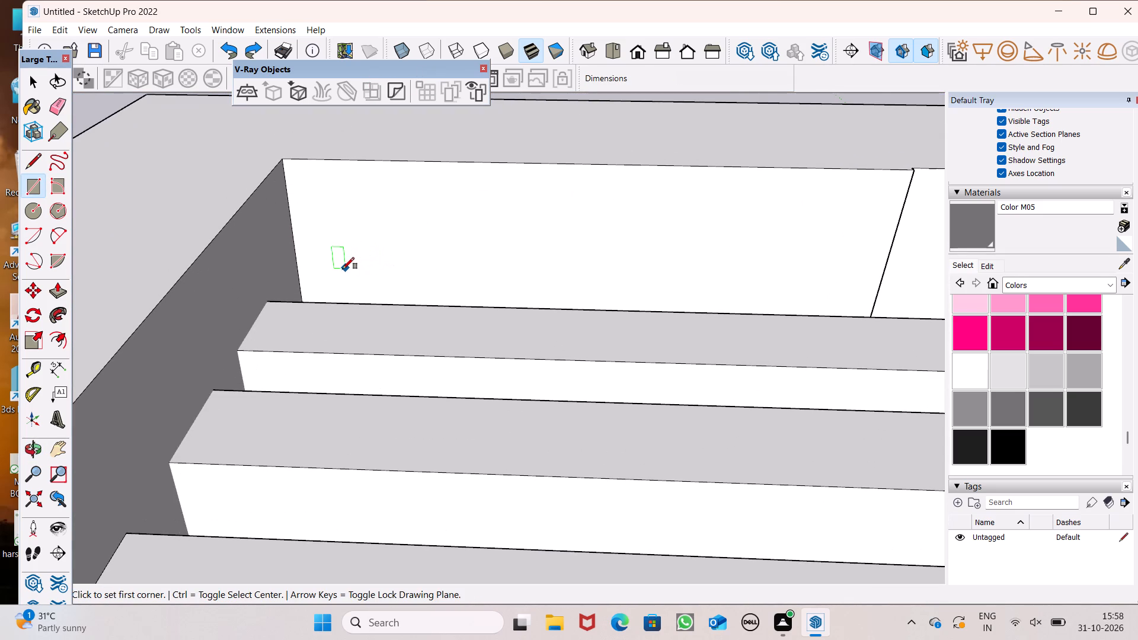
{"action": "left_click", "coordinate": [351, 258]}
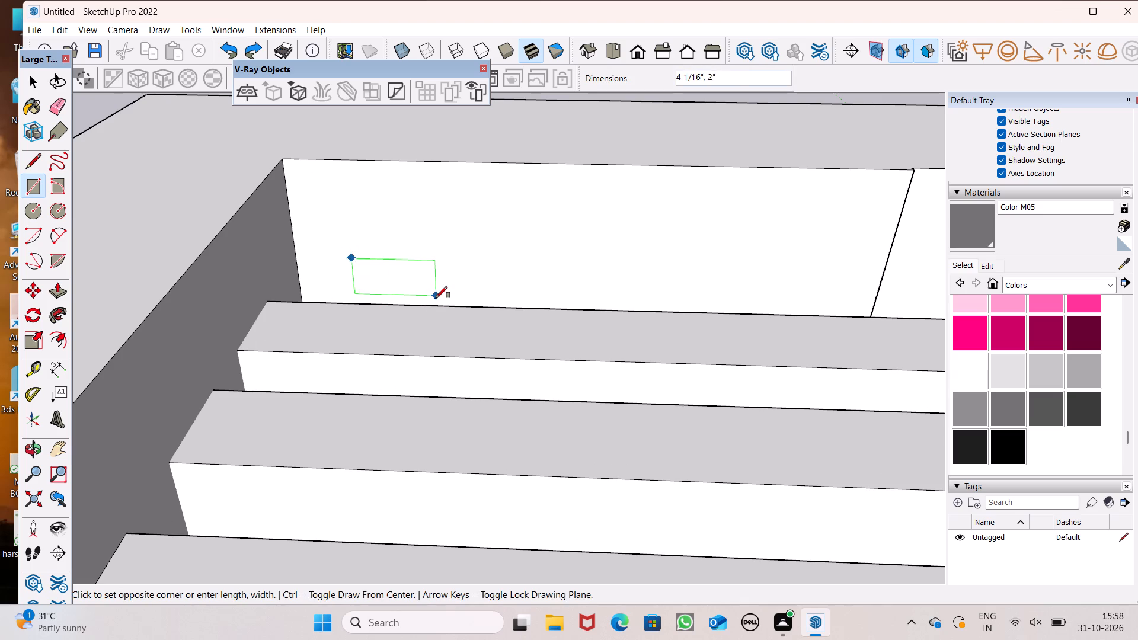
{"action": "middle_click_drag", "start_coordinate": [448, 299], "coordinate": [459, 449]}
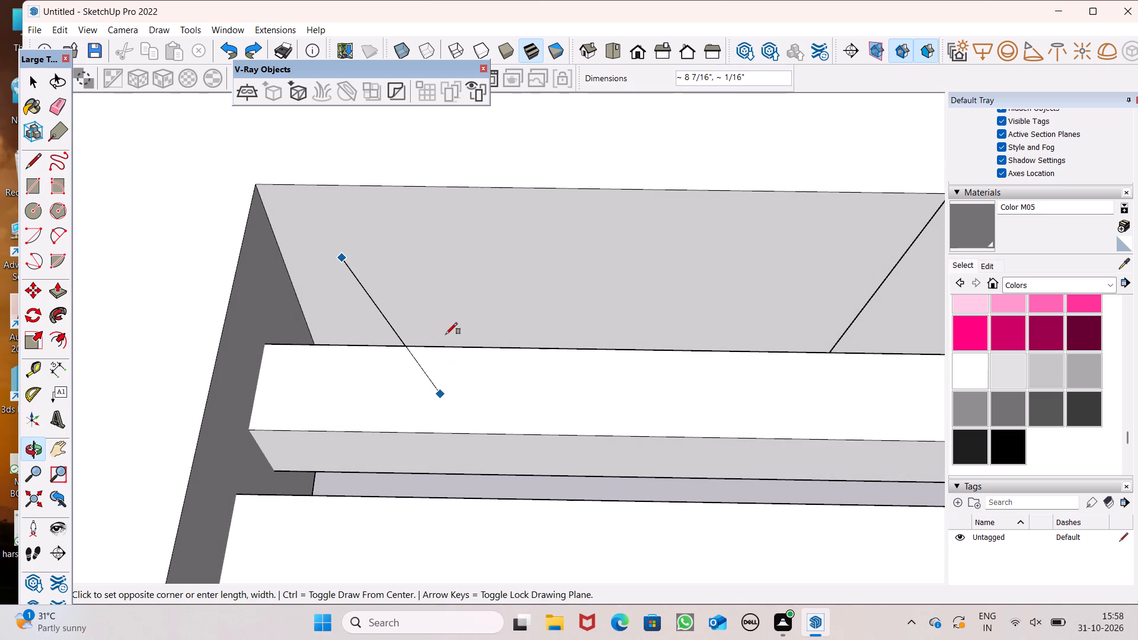
{"action": "scroll", "coordinate": [446, 313], "scroll_direction": "up", "scroll_amount": 8}
{"action": "left_click", "coordinate": [451, 326]}
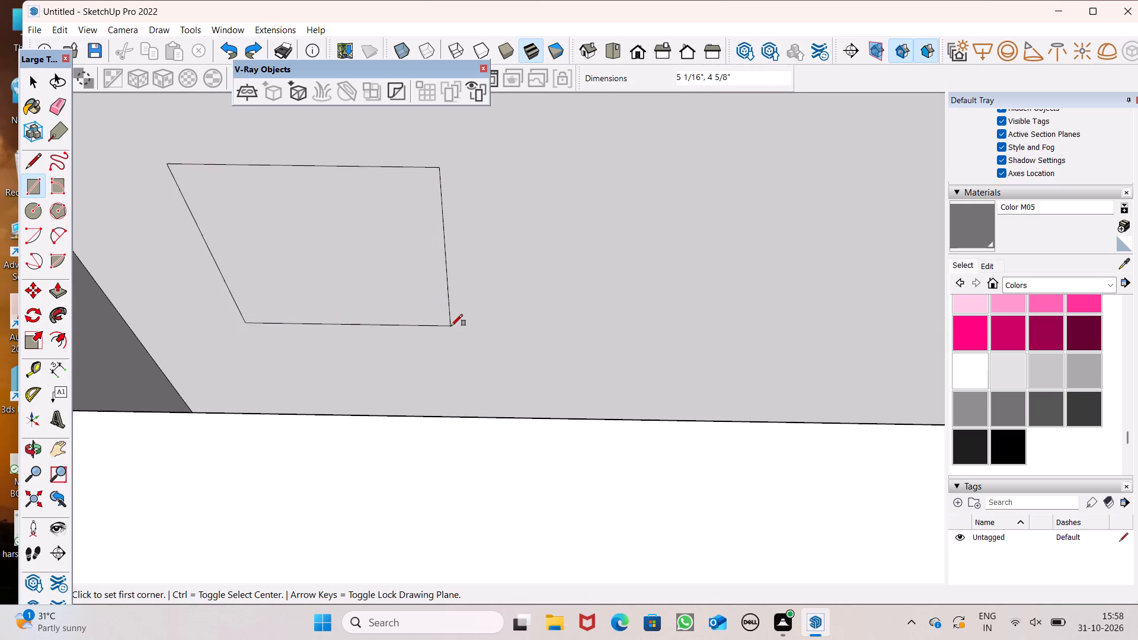
Copy the small rectangle twice along the outer wall, making an evenly spaced row of three across the empty leg's width.
{"action": "scroll", "coordinate": [410, 260], "scroll_direction": "down", "scroll_amount": 7}
{"action": "middle_click_drag", "start_coordinate": [407, 299], "coordinate": [409, 123]}
{"action": "scroll", "coordinate": [414, 197], "scroll_direction": "down", "scroll_amount": 4}
{"action": "middle_click_drag", "start_coordinate": [411, 325], "coordinate": [417, 181]}
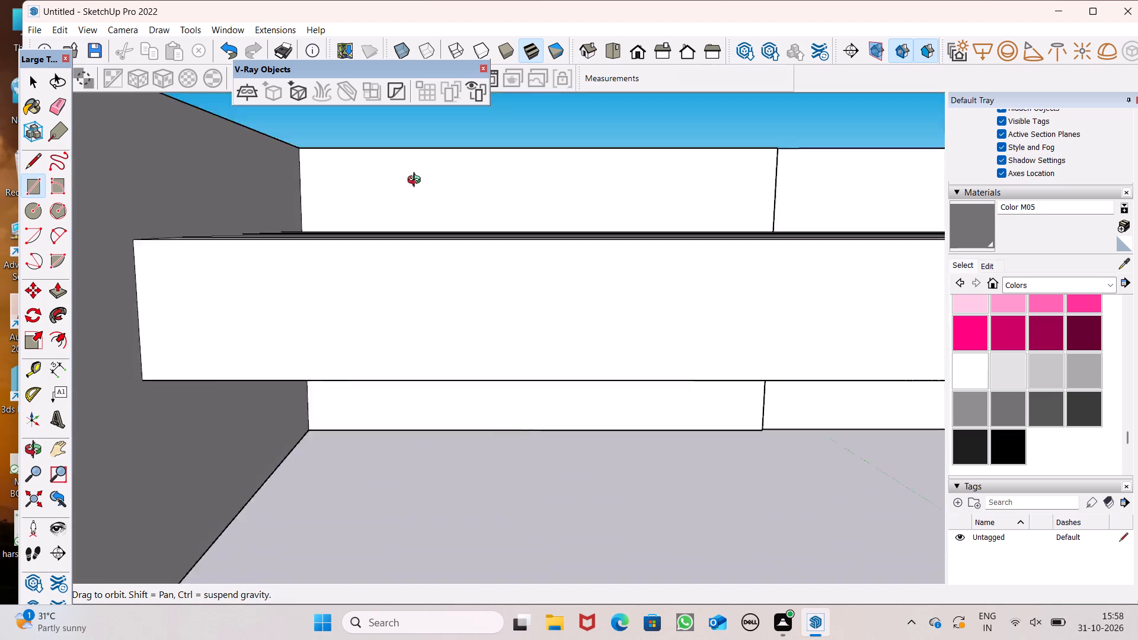
{"action": "middle_click_drag", "start_coordinate": [417, 181], "coordinate": [193, 257]}
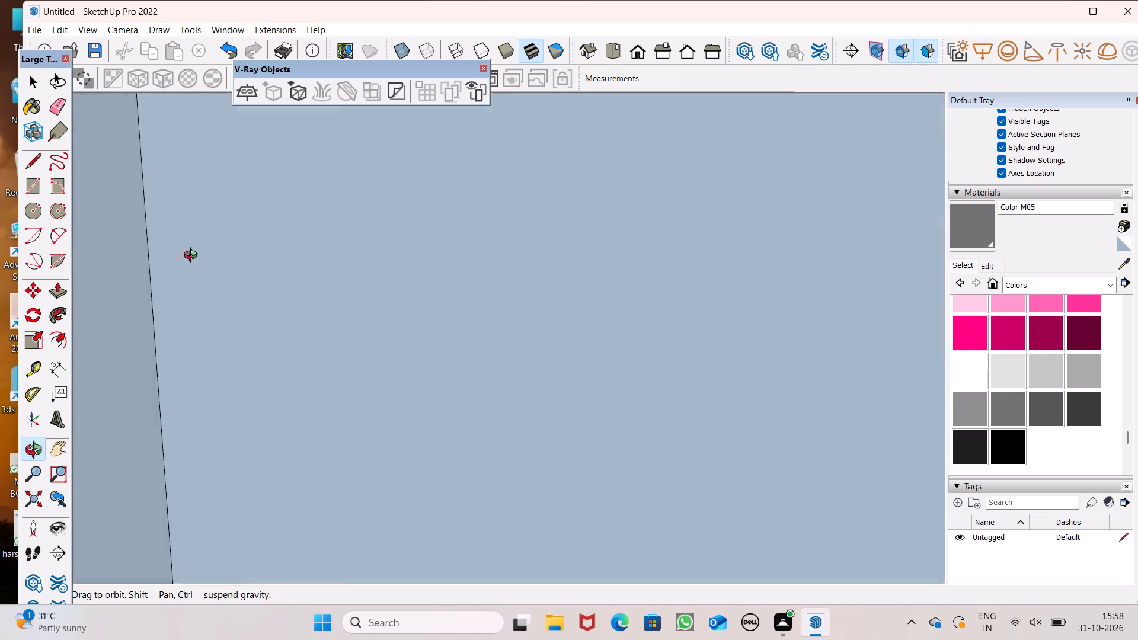
{"action": "middle_click_drag", "start_coordinate": [193, 257], "coordinate": [411, 436]}
{"action": "key", "text": "space"}
{"action": "double_click", "coordinate": [401, 220]}
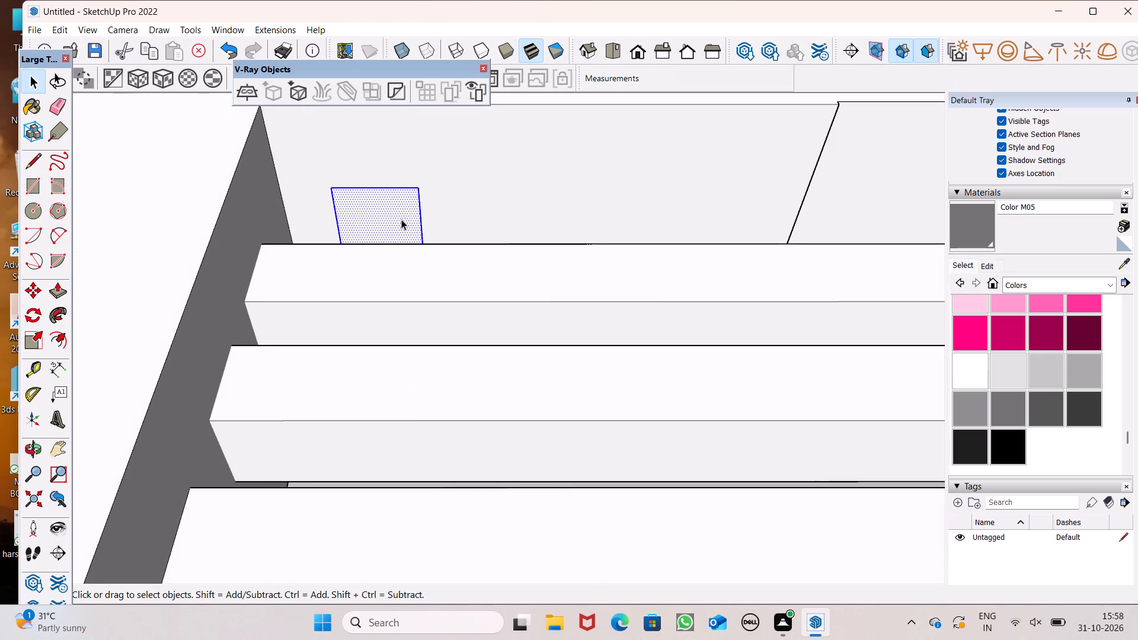
{"action": "key", "text": "m"}
{"action": "key", "text": "Return"}
{"action": "left_click_drag", "start_coordinate": [399, 234], "coordinate": [473, 236], "text": "ctrl"}
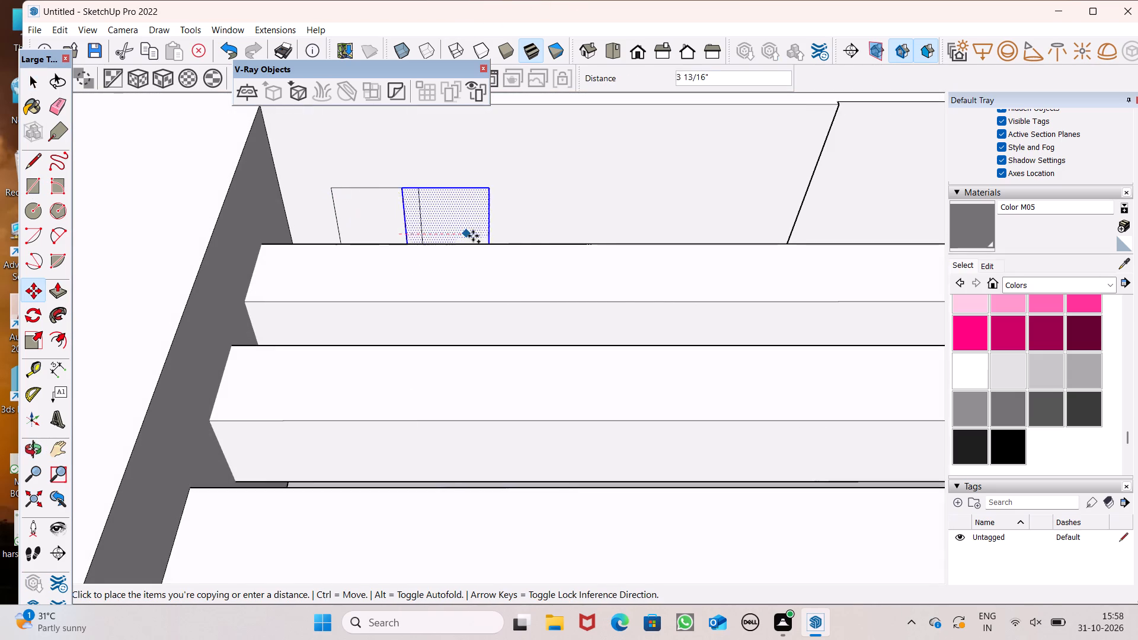
{"action": "left_click_drag", "start_coordinate": [473, 236], "coordinate": [536, 231], "text": "ctrl"}
{"action": "left_click_drag", "start_coordinate": [536, 231], "coordinate": [556, 228], "text": "ctrl"}
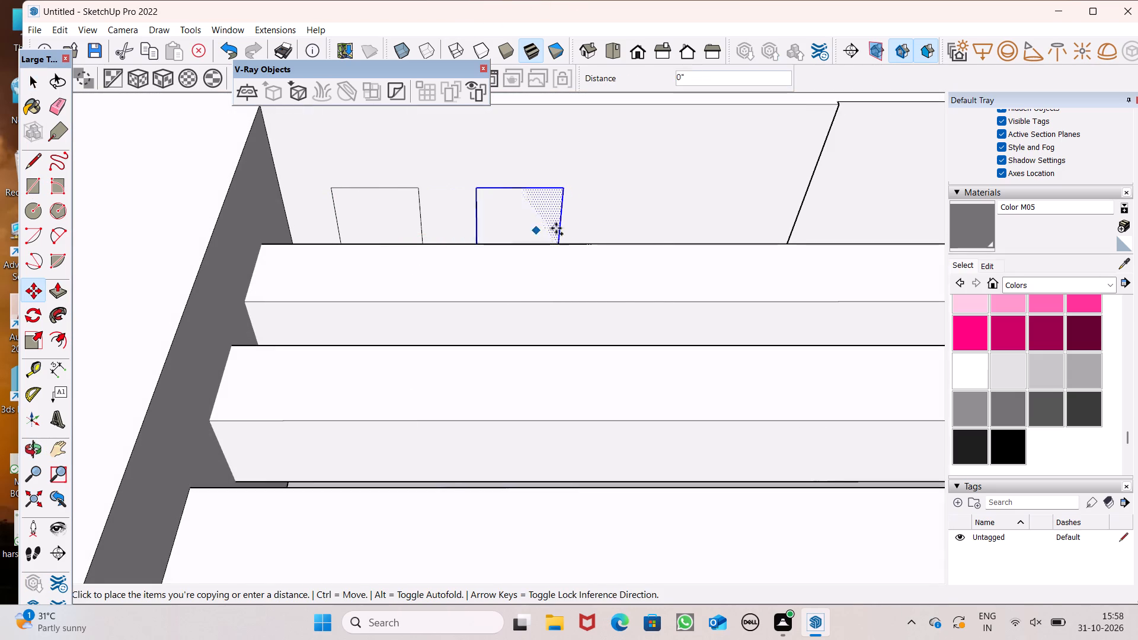
{"action": "left_click_drag", "start_coordinate": [556, 228], "coordinate": [672, 232], "text": "ctrl"}
{"action": "key", "text": "space"}
{"action": "scroll", "coordinate": [525, 212], "scroll_direction": "down", "scroll_amount": 6}
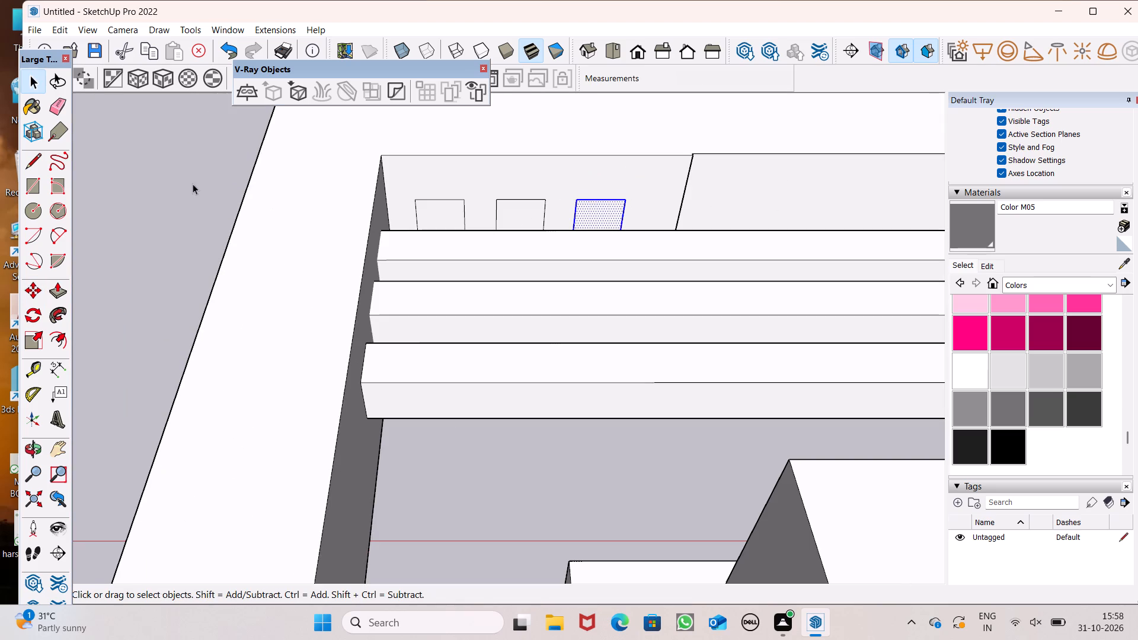
{"action": "left_click", "coordinate": [193, 184]}
Pull the three rectangles past the existing bars into the opening's empty leg, the middle about 6' 11 9/16" and the innermost about 8' 4 11/16".
{"action": "left_click", "coordinate": [63, 287]}
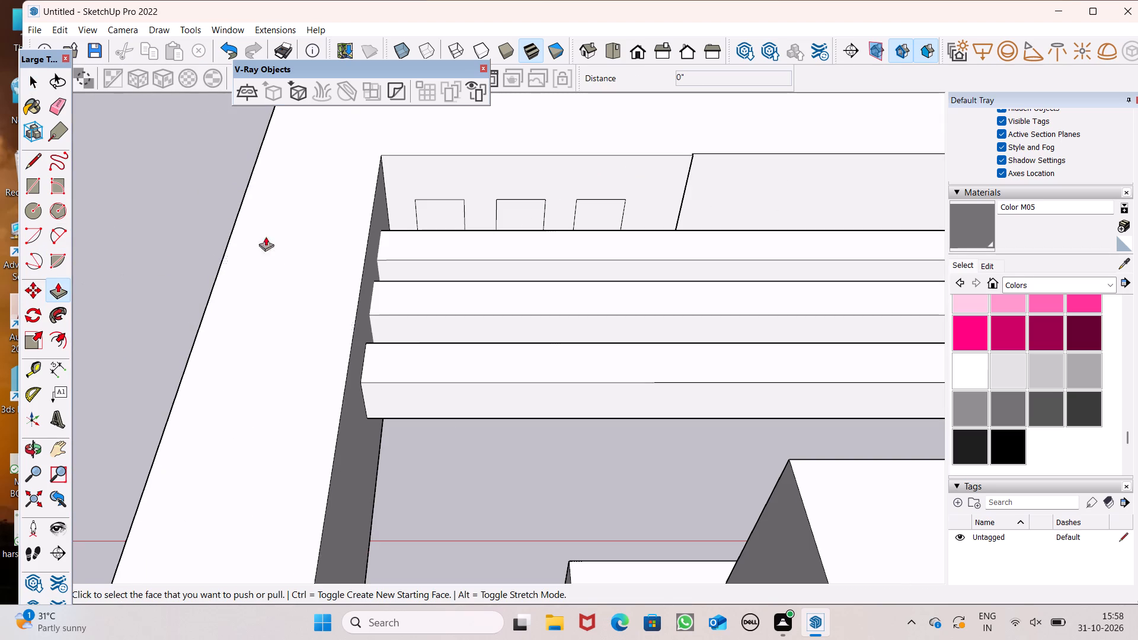
{"action": "left_click_drag", "start_coordinate": [443, 213], "coordinate": [453, 638]}
{"action": "scroll", "coordinate": [453, 213], "scroll_direction": "down", "scroll_amount": 7}
{"action": "left_click_drag", "start_coordinate": [445, 396], "coordinate": [471, 629]}
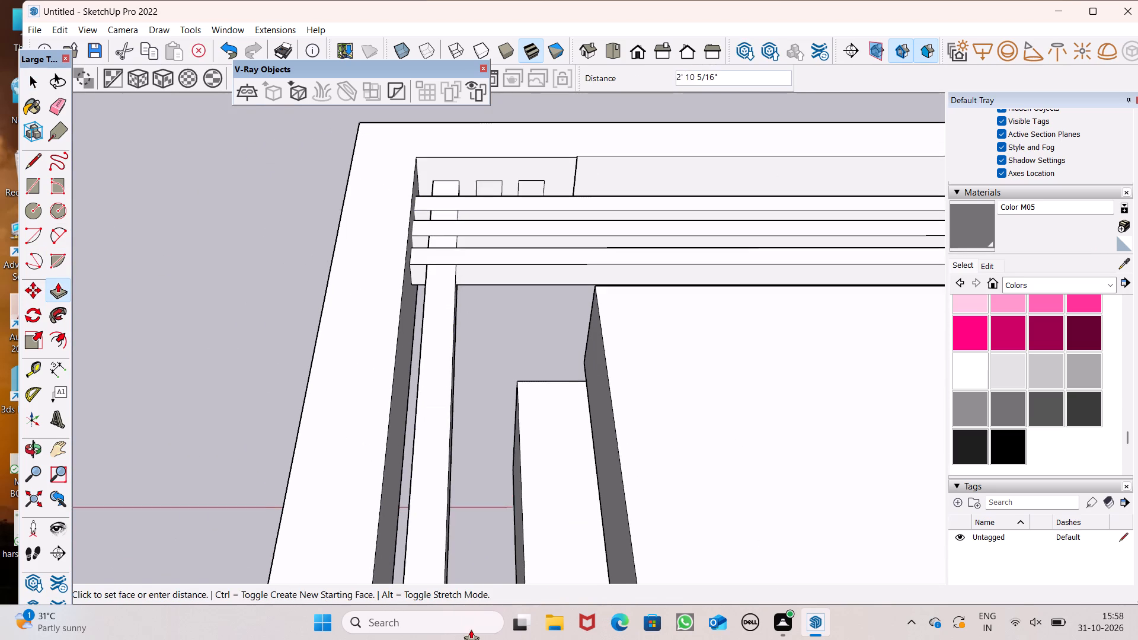
{"action": "left_click_drag", "start_coordinate": [471, 629], "coordinate": [479, 619]}
{"action": "left_click_drag", "start_coordinate": [494, 174], "coordinate": [551, 639]}
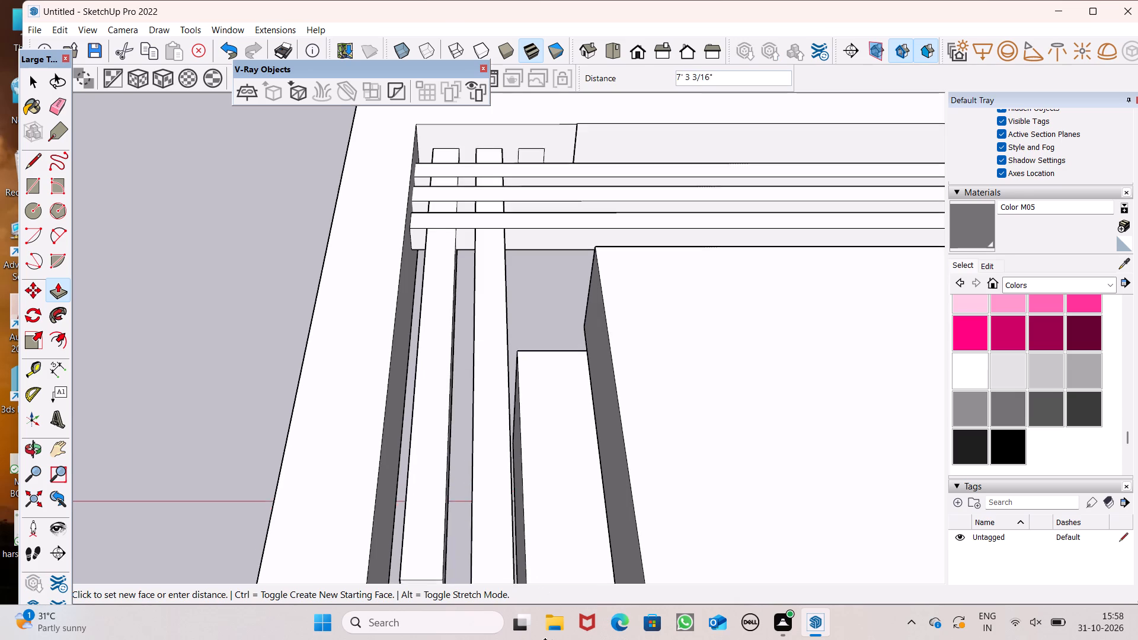
{"action": "left_click_drag", "start_coordinate": [551, 639], "coordinate": [526, 531]}
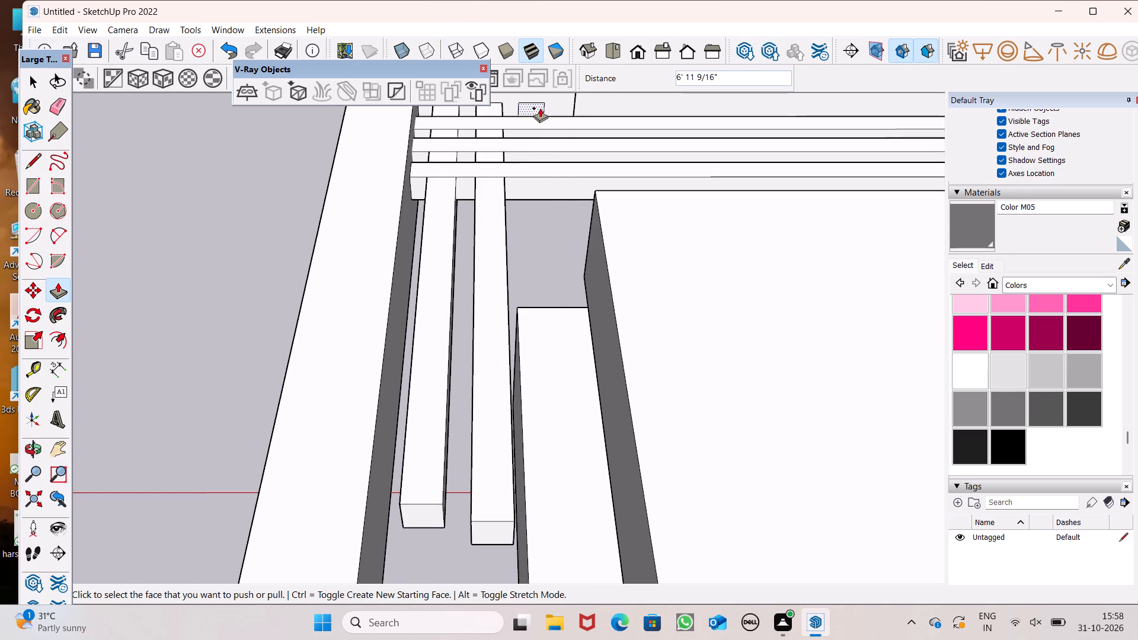
{"action": "left_click_drag", "start_coordinate": [540, 110], "coordinate": [511, 589]}
Extend the three new bars to the leg's far end: innermost about 15' 3 7/8", middle about 16' 9", outermost about 16' 11 1/16".
{"action": "scroll", "coordinate": [456, 210], "scroll_direction": "down", "scroll_amount": 13}
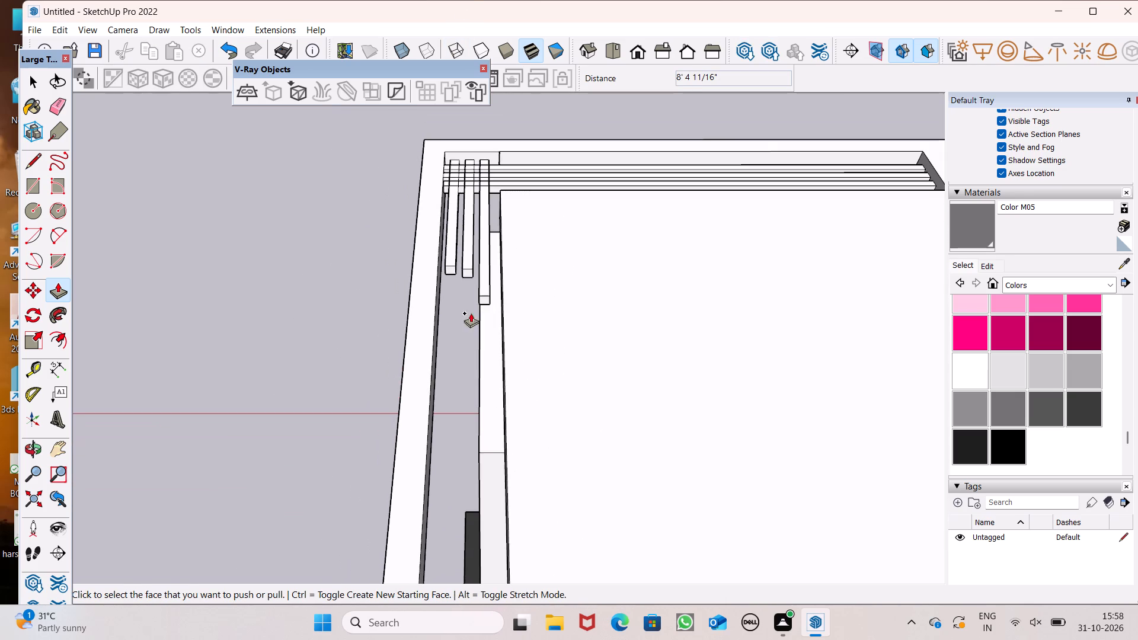
{"action": "scroll", "coordinate": [458, 208], "scroll_direction": "down", "scroll_amount": 6}
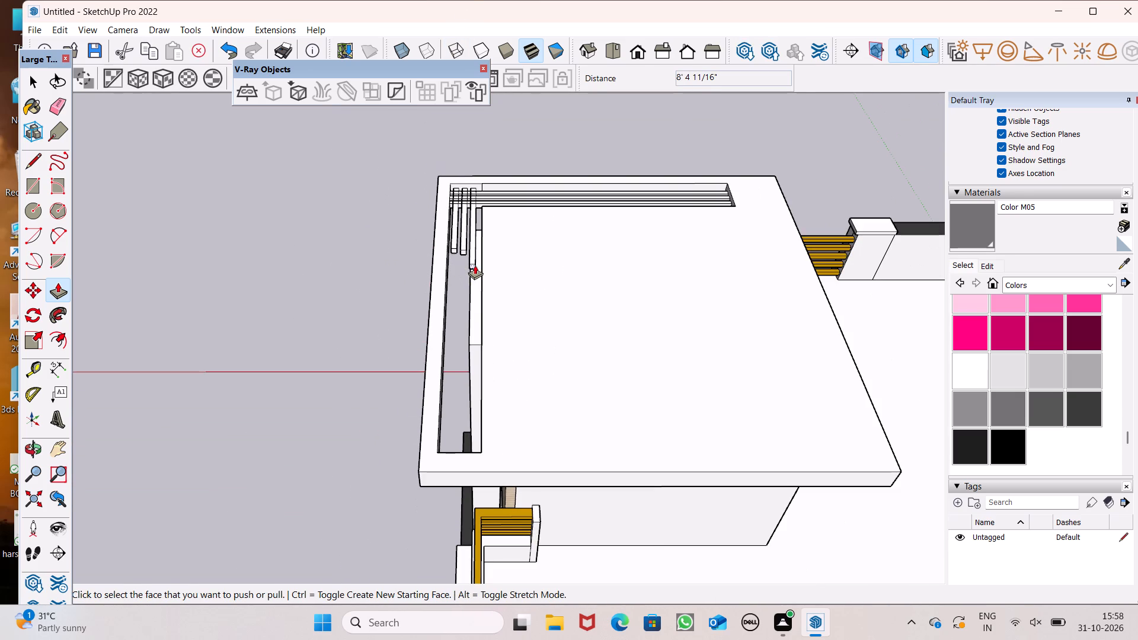
{"action": "left_click_drag", "start_coordinate": [472, 265], "coordinate": [475, 448]}
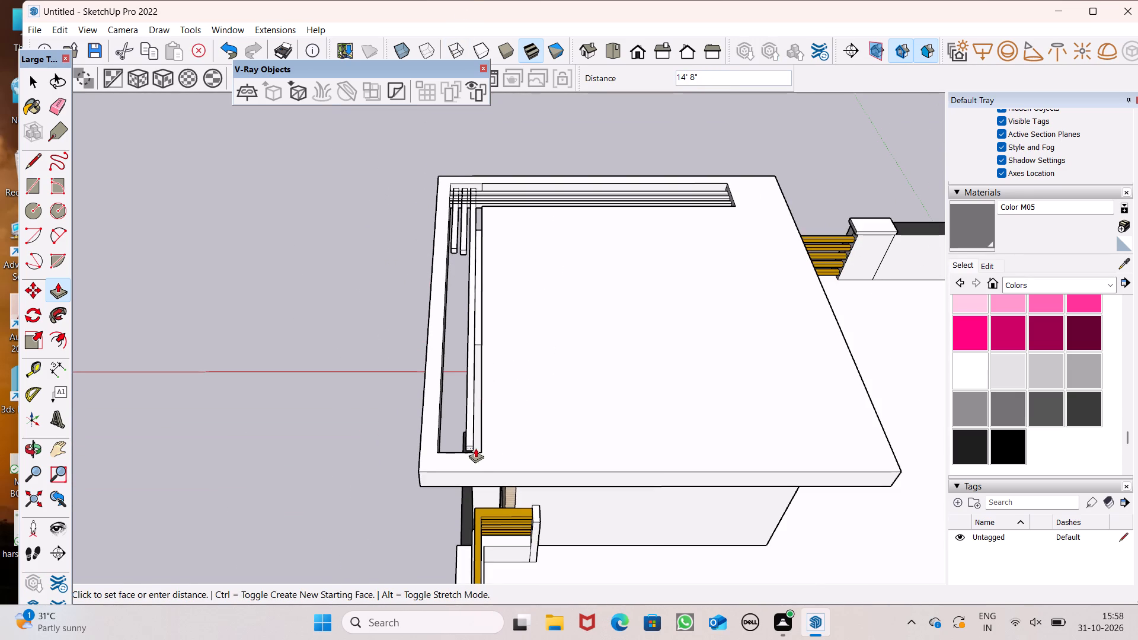
{"action": "left_click_drag", "start_coordinate": [475, 448], "coordinate": [481, 452]}
{"action": "scroll", "coordinate": [454, 252], "scroll_direction": "up", "scroll_amount": 1}
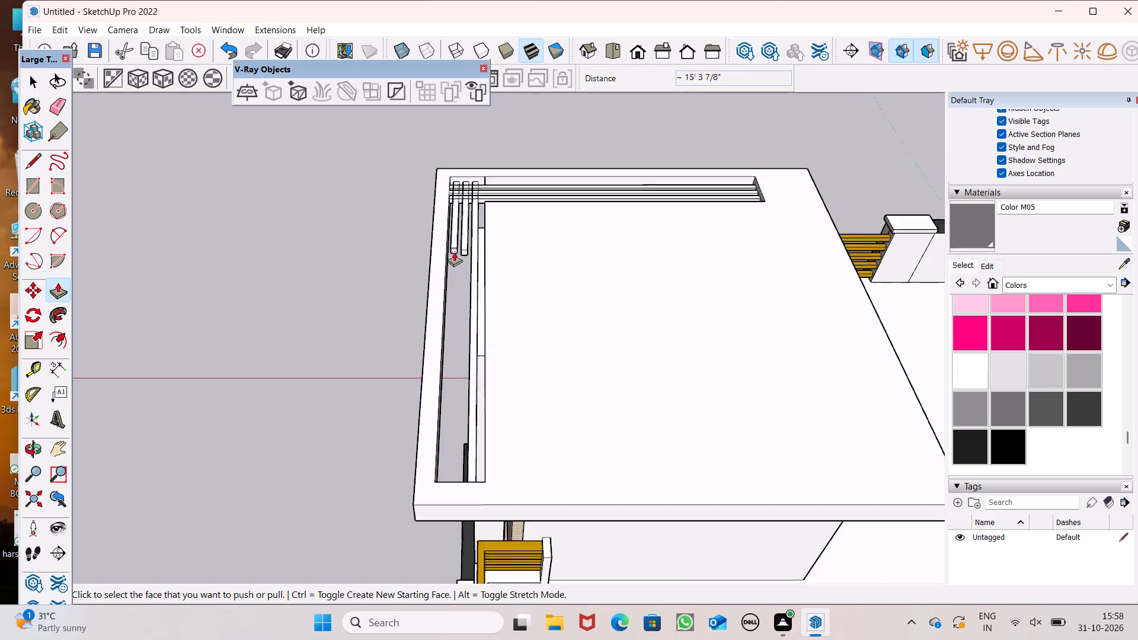
{"action": "scroll", "coordinate": [454, 252], "scroll_direction": "up", "scroll_amount": 1}
{"action": "left_click_drag", "start_coordinate": [463, 250], "coordinate": [477, 433]}
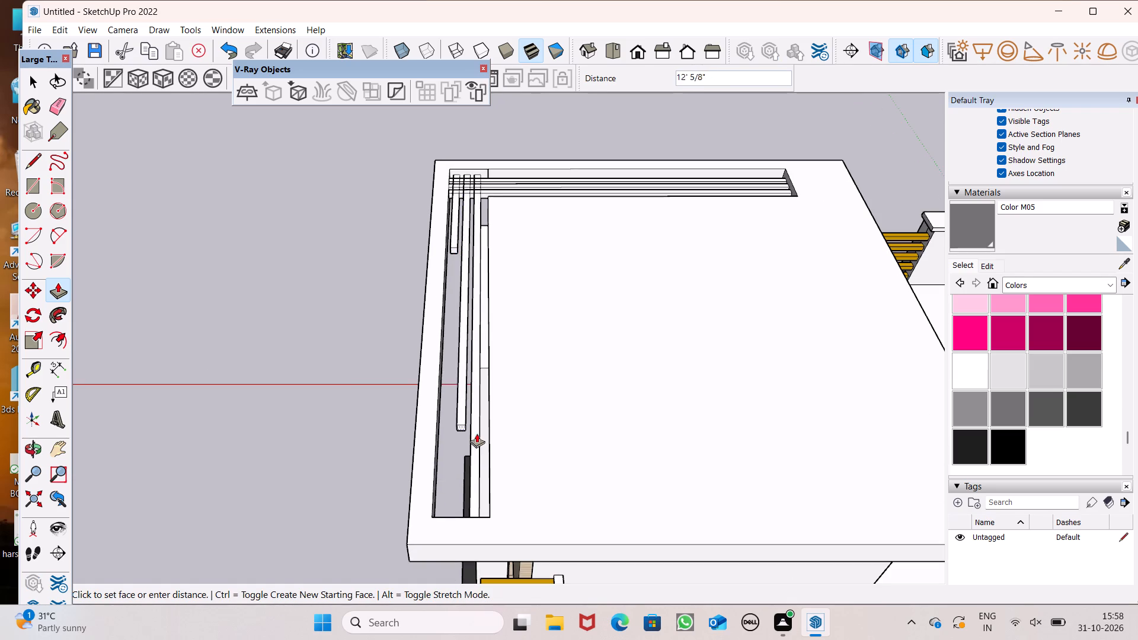
{"action": "left_click_drag", "start_coordinate": [477, 433], "coordinate": [489, 516]}
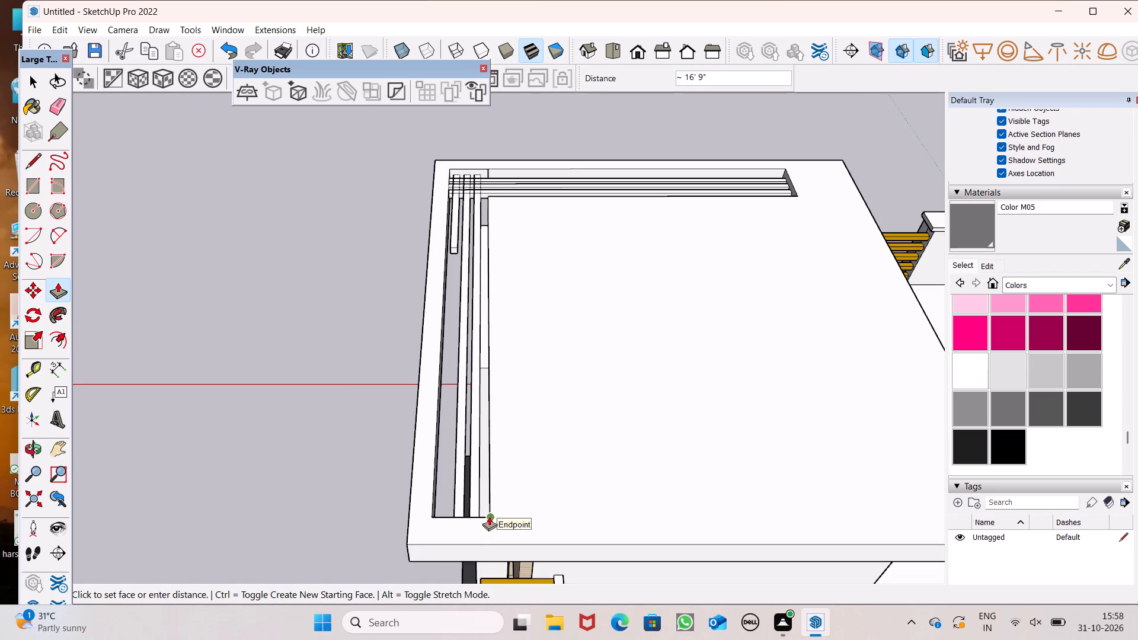
{"action": "left_click_drag", "start_coordinate": [489, 516], "coordinate": [488, 513]}
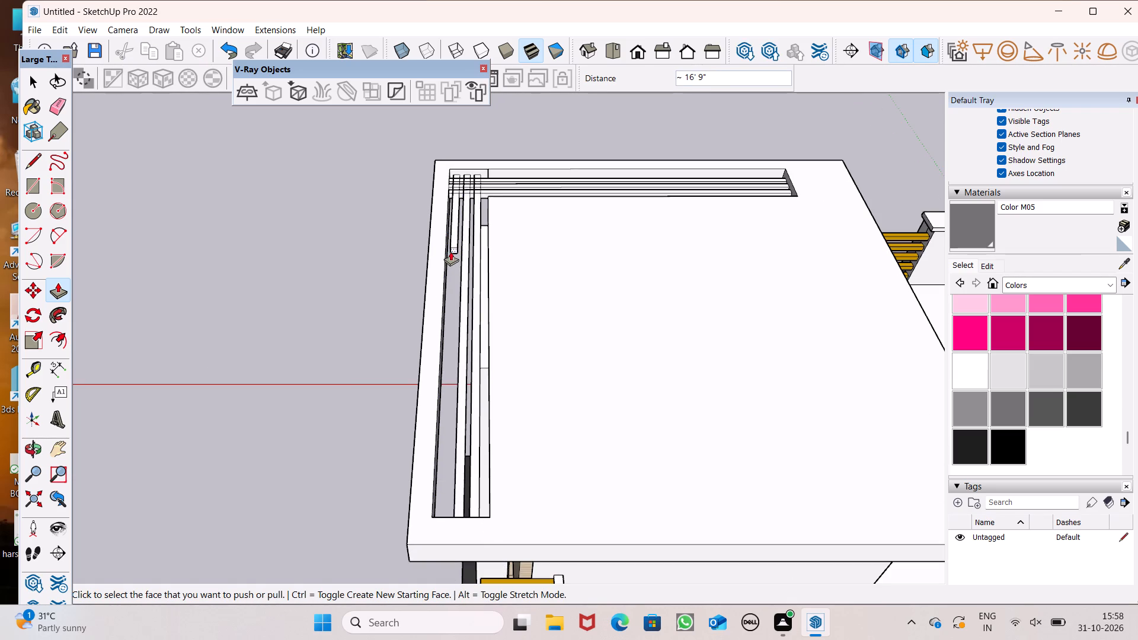
{"action": "left_click_drag", "start_coordinate": [452, 248], "coordinate": [455, 515]}
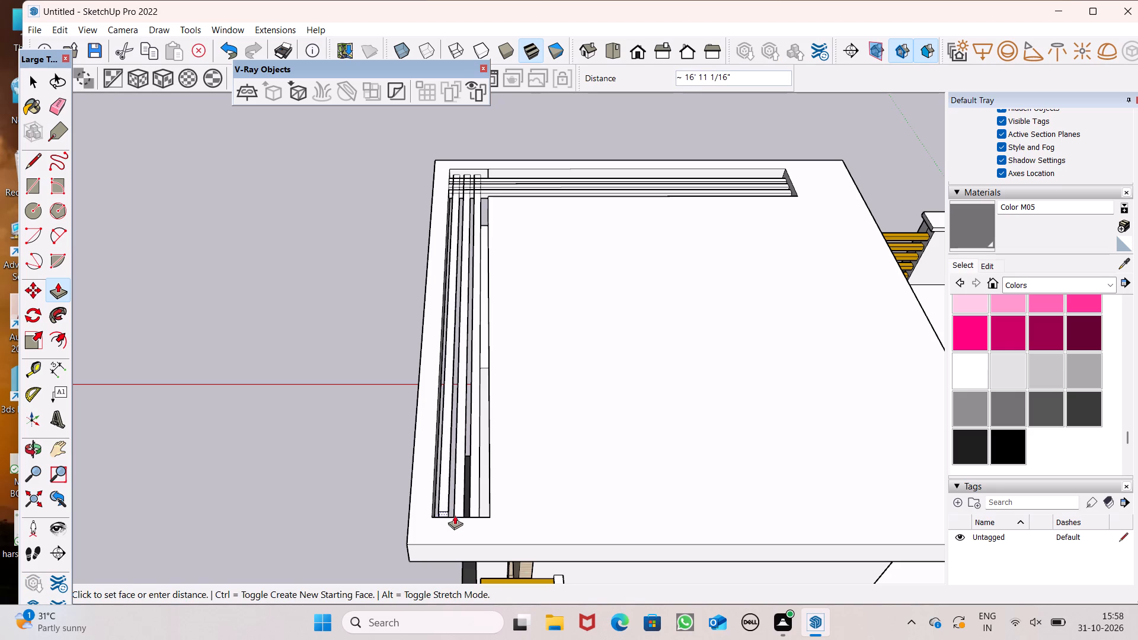
{"action": "left_click_drag", "start_coordinate": [455, 515], "coordinate": [460, 517]}
Examine the crossing bars in both legs of the roof opening from above and from below against the tower facade.
{"action": "scroll", "coordinate": [443, 443], "scroll_direction": "down", "scroll_amount": 6}
{"action": "middle_click_drag", "start_coordinate": [366, 462], "coordinate": [657, 609]}
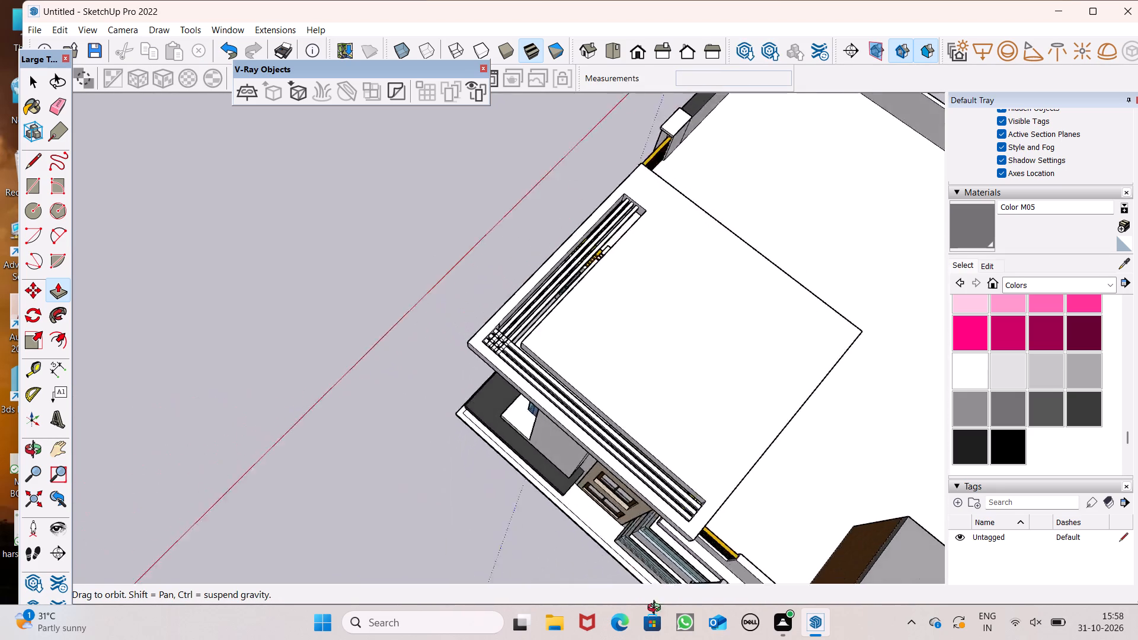
{"action": "middle_click_drag", "start_coordinate": [657, 609], "coordinate": [715, 633]}
{"action": "scroll", "coordinate": [700, 600], "scroll_direction": "right", "scroll_amount": 9}
{"action": "key", "text": "space"}
{"action": "scroll", "coordinate": [503, 377], "scroll_direction": "down", "scroll_amount": 4}
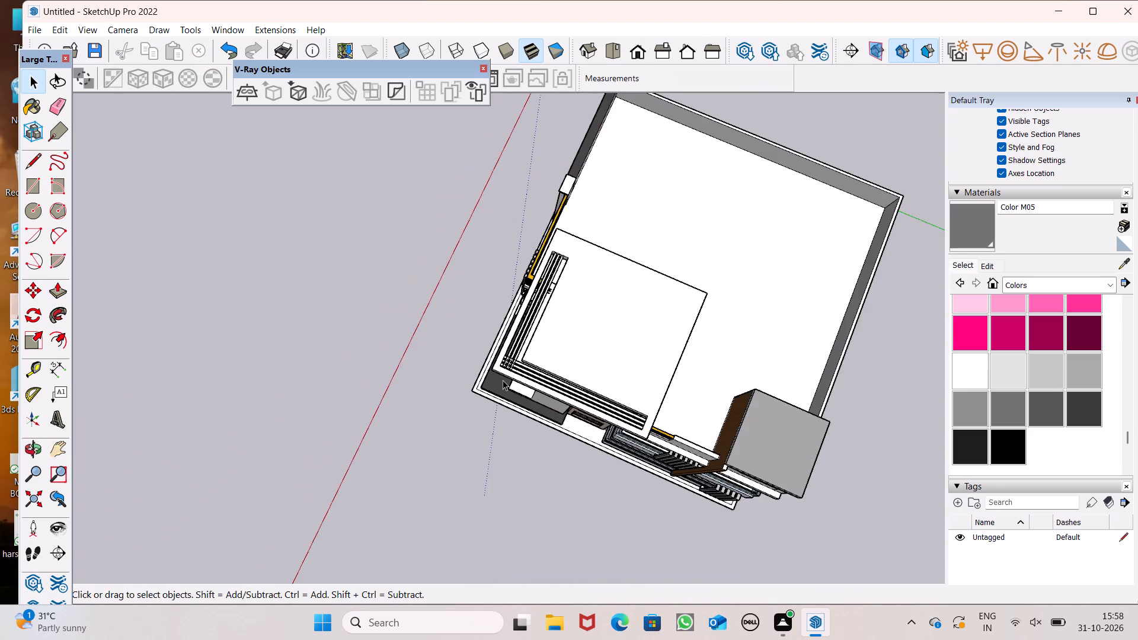
{"action": "middle_click_drag", "start_coordinate": [629, 455], "coordinate": [667, 0]}
{"action": "scroll", "coordinate": [667, 0], "scroll_direction": "up", "scroll_amount": 1}
{"action": "scroll", "coordinate": [667, 221], "scroll_direction": "up", "scroll_amount": 1}
{"action": "middle_click_drag", "start_coordinate": [667, 221], "coordinate": [836, 0]}
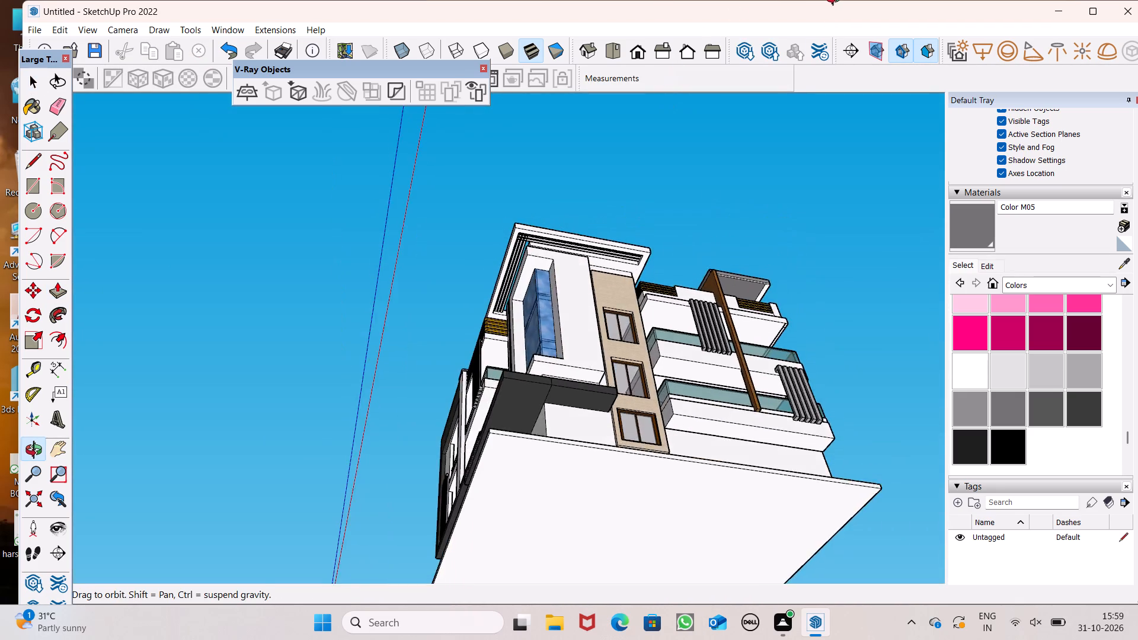
{"action": "middle_click_drag", "start_coordinate": [836, 0], "coordinate": [836, 27]}
{"action": "scroll", "coordinate": [626, 268], "scroll_direction": "up", "scroll_amount": 7}
{"action": "scroll", "coordinate": [624, 217], "scroll_direction": "up", "scroll_amount": 1}
{"action": "middle_click_drag", "start_coordinate": [624, 217], "coordinate": [651, 126]}
{"action": "scroll", "coordinate": [431, 230], "scroll_direction": "up", "scroll_amount": 7}
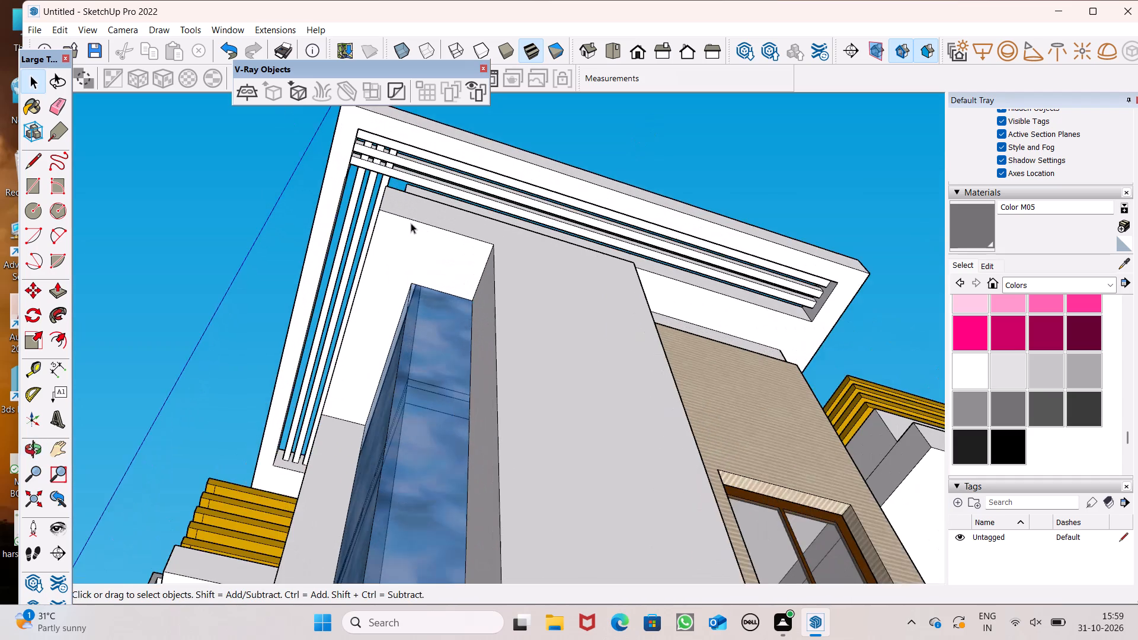
Paint the undersides of the two slabs overhanging the side facade's balconies with Wood Bamboo from the Wood materials.
{"action": "scroll", "coordinate": [359, 178], "scroll_direction": "up", "scroll_amount": 5}
{"action": "scroll", "coordinate": [360, 164], "scroll_direction": "down", "scroll_amount": 9}
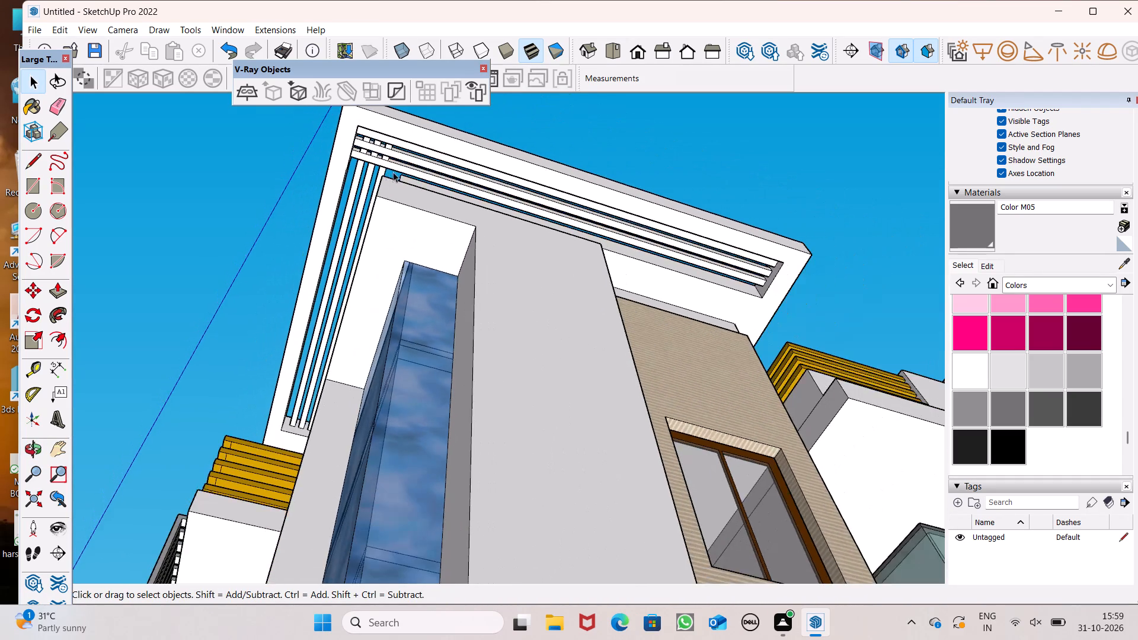
{"action": "middle_click_drag", "start_coordinate": [393, 172], "coordinate": [450, 190]}
{"action": "scroll", "coordinate": [471, 175], "scroll_direction": "down", "scroll_amount": 10}
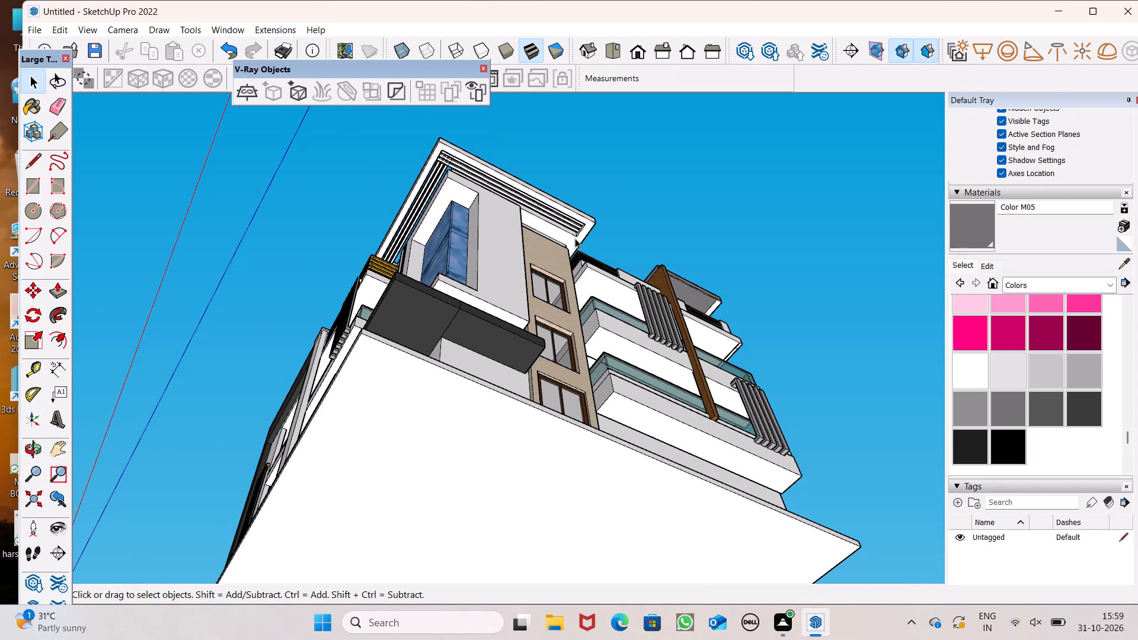
{"action": "scroll", "coordinate": [570, 225], "scroll_direction": "down", "scroll_amount": 2}
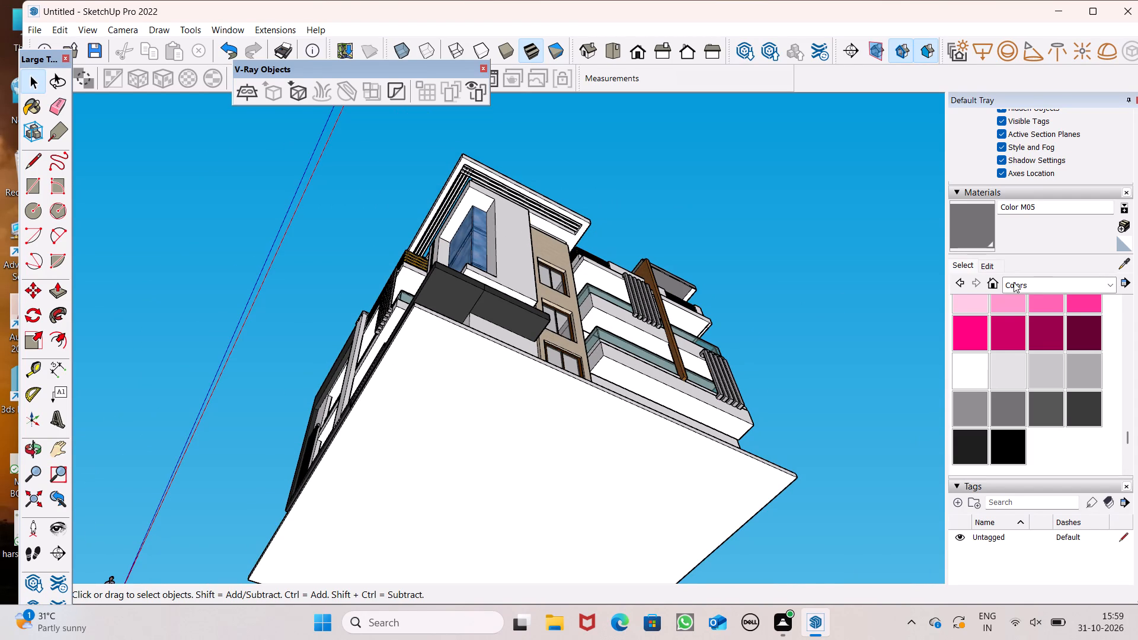
{"action": "left_click", "coordinate": [1014, 282]}
{"action": "left_click", "coordinate": [1023, 482]}
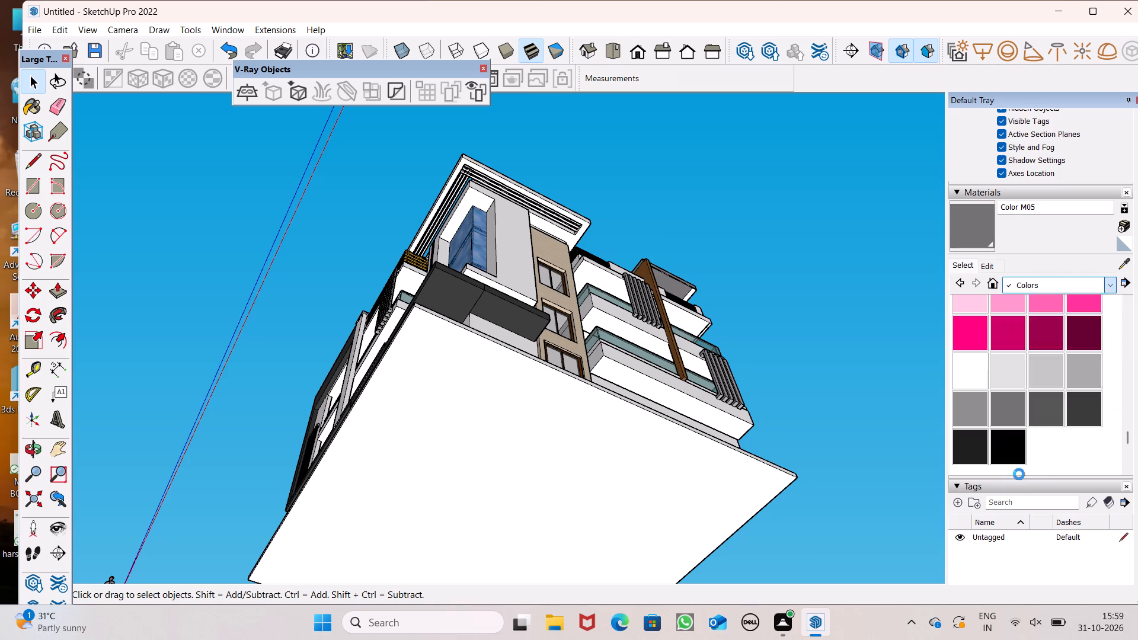
{"action": "left_click", "coordinate": [979, 317]}
{"action": "middle_click_drag", "start_coordinate": [688, 319], "coordinate": [552, 430]}
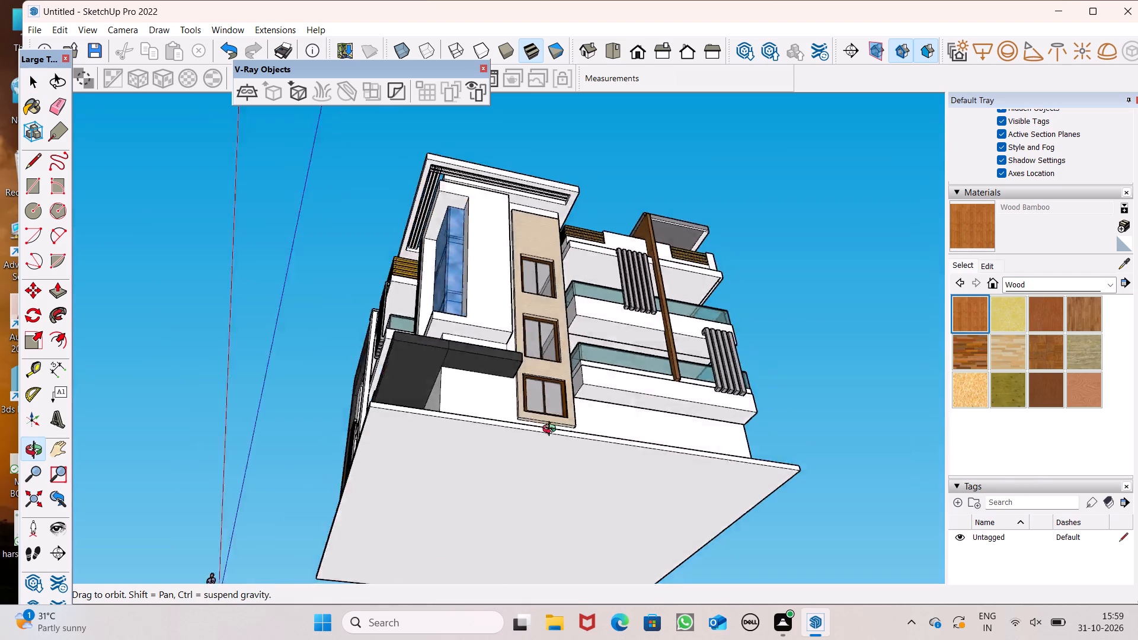
{"action": "middle_click_drag", "start_coordinate": [552, 430], "coordinate": [373, 571]}
{"action": "scroll", "coordinate": [576, 255], "scroll_direction": "up", "scroll_amount": 5}
{"action": "left_click", "coordinate": [619, 286]}
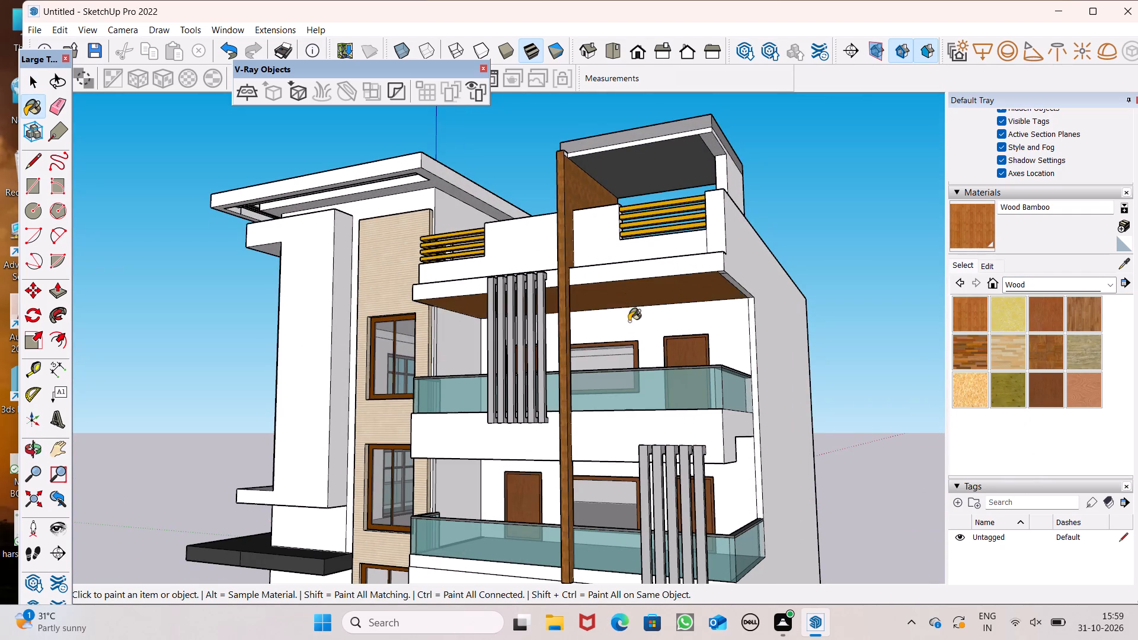
{"action": "middle_click_drag", "start_coordinate": [629, 321], "coordinate": [643, 124]}
{"action": "scroll", "coordinate": [646, 116], "scroll_direction": "up", "scroll_amount": 1}
{"action": "left_click_drag", "start_coordinate": [630, 260], "coordinate": [631, 252]}
{"action": "scroll", "coordinate": [724, 143], "scroll_direction": "down", "scroll_amount": 5}
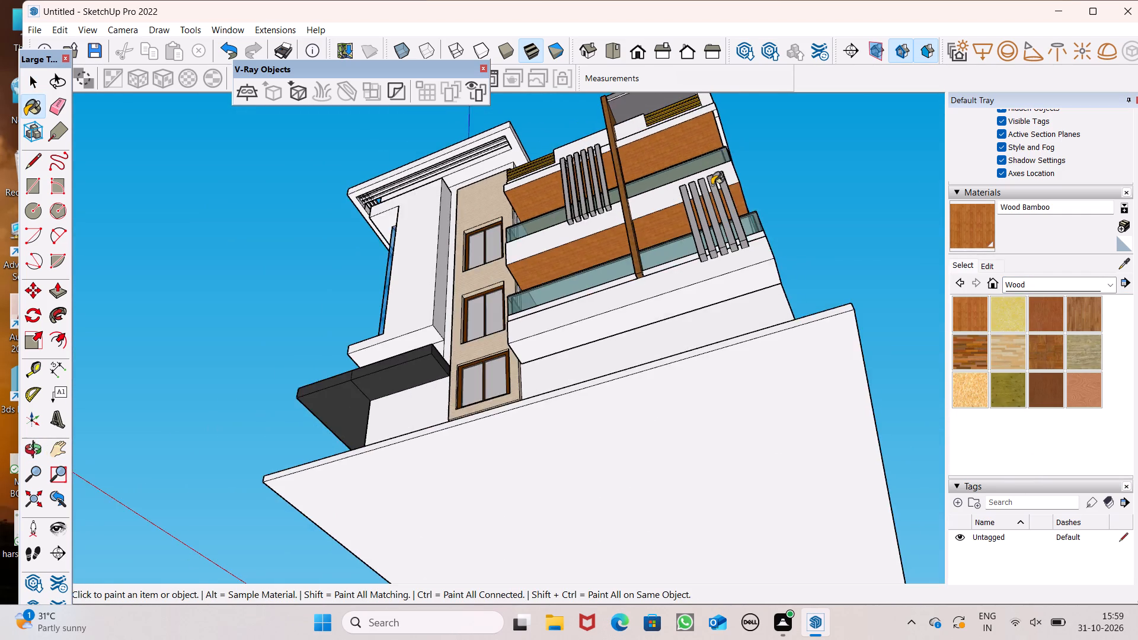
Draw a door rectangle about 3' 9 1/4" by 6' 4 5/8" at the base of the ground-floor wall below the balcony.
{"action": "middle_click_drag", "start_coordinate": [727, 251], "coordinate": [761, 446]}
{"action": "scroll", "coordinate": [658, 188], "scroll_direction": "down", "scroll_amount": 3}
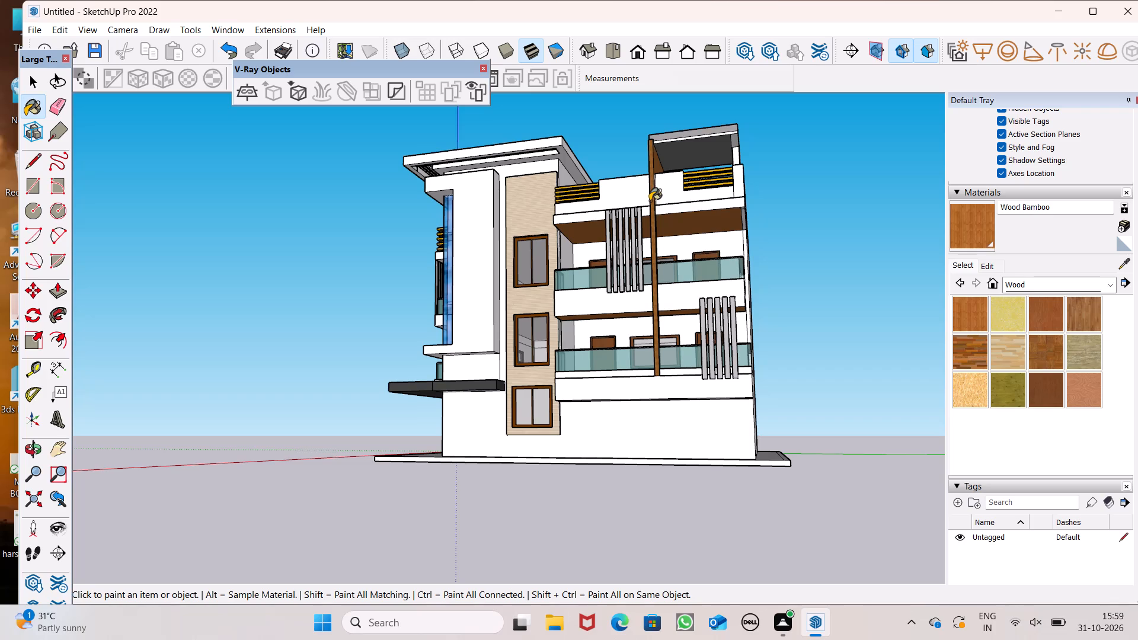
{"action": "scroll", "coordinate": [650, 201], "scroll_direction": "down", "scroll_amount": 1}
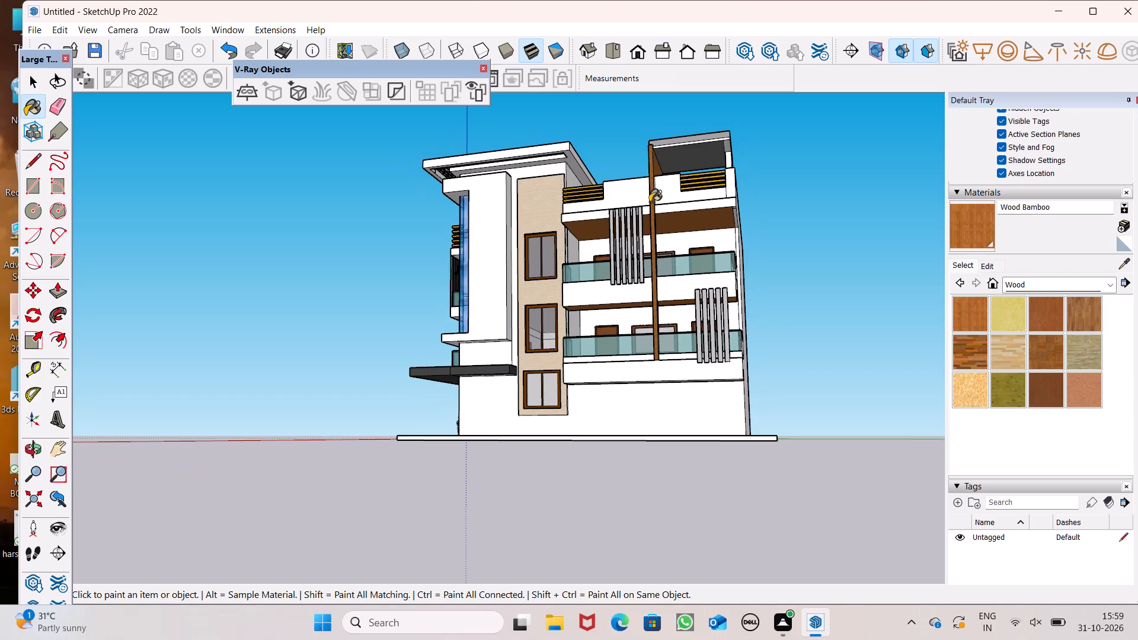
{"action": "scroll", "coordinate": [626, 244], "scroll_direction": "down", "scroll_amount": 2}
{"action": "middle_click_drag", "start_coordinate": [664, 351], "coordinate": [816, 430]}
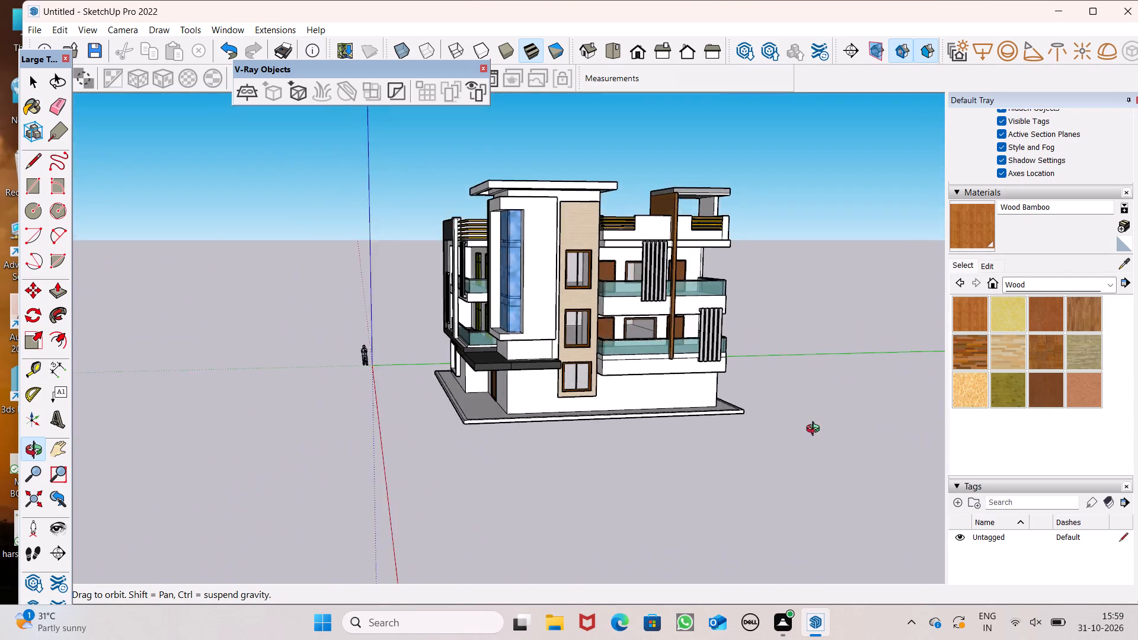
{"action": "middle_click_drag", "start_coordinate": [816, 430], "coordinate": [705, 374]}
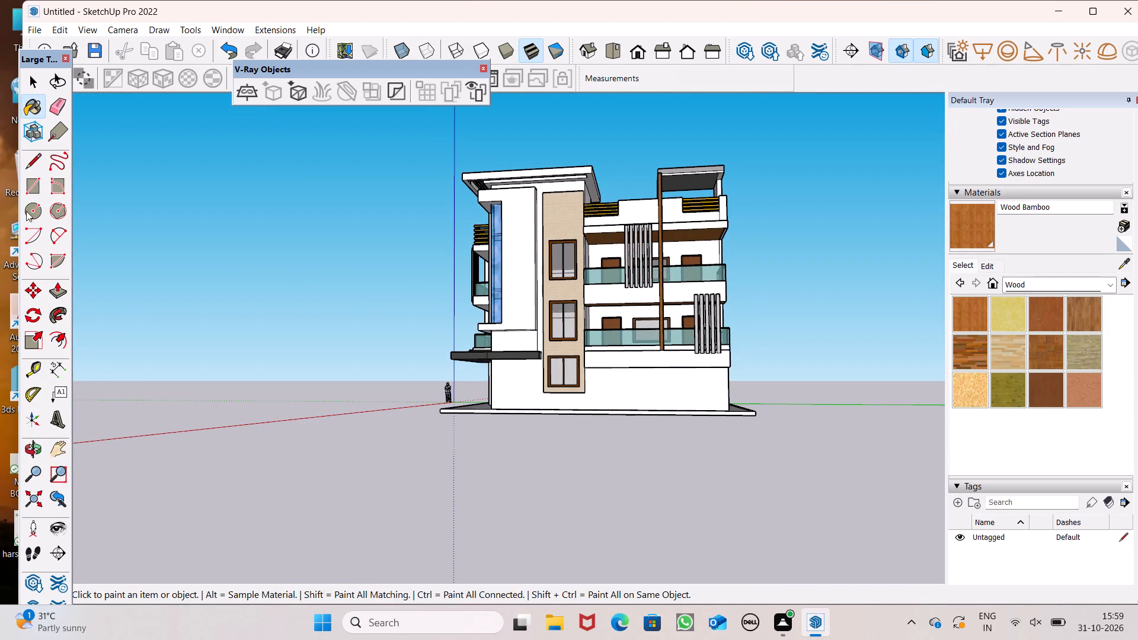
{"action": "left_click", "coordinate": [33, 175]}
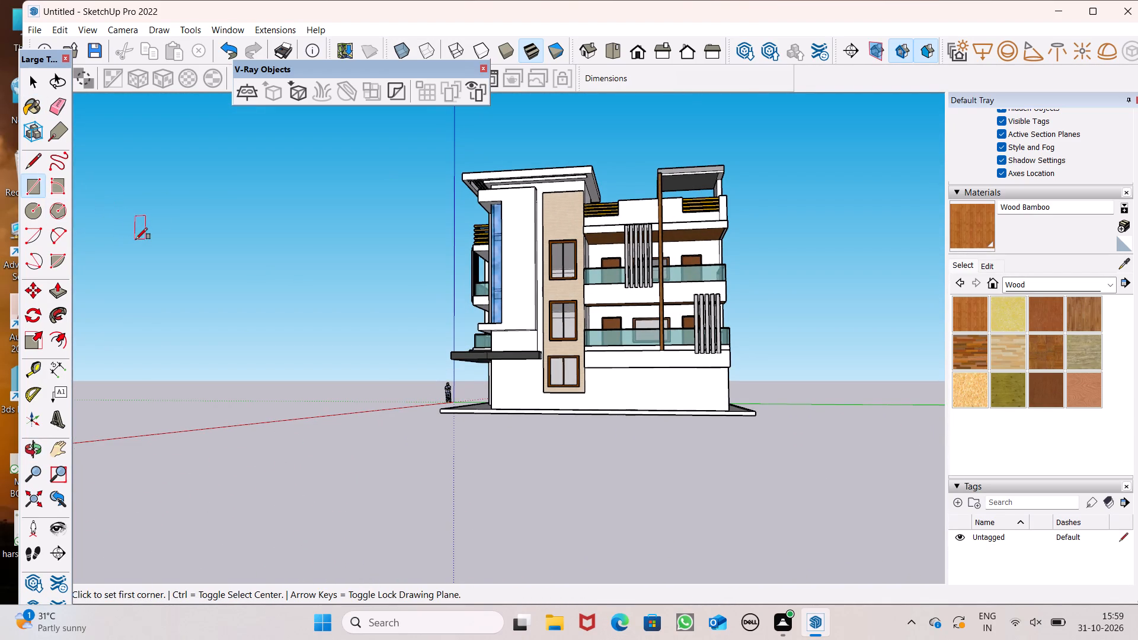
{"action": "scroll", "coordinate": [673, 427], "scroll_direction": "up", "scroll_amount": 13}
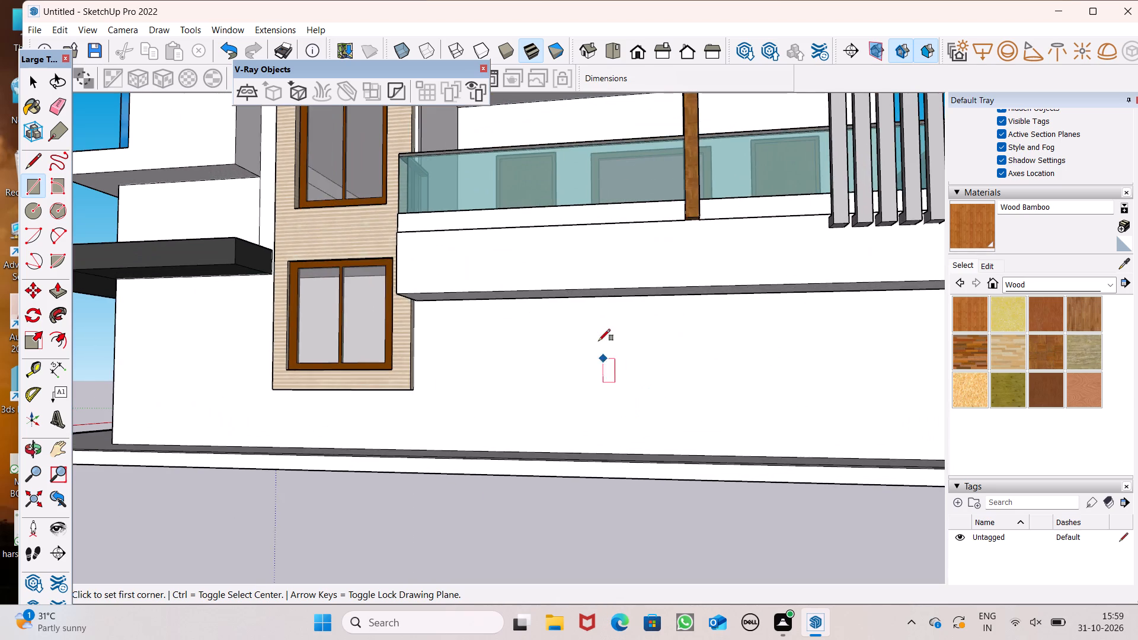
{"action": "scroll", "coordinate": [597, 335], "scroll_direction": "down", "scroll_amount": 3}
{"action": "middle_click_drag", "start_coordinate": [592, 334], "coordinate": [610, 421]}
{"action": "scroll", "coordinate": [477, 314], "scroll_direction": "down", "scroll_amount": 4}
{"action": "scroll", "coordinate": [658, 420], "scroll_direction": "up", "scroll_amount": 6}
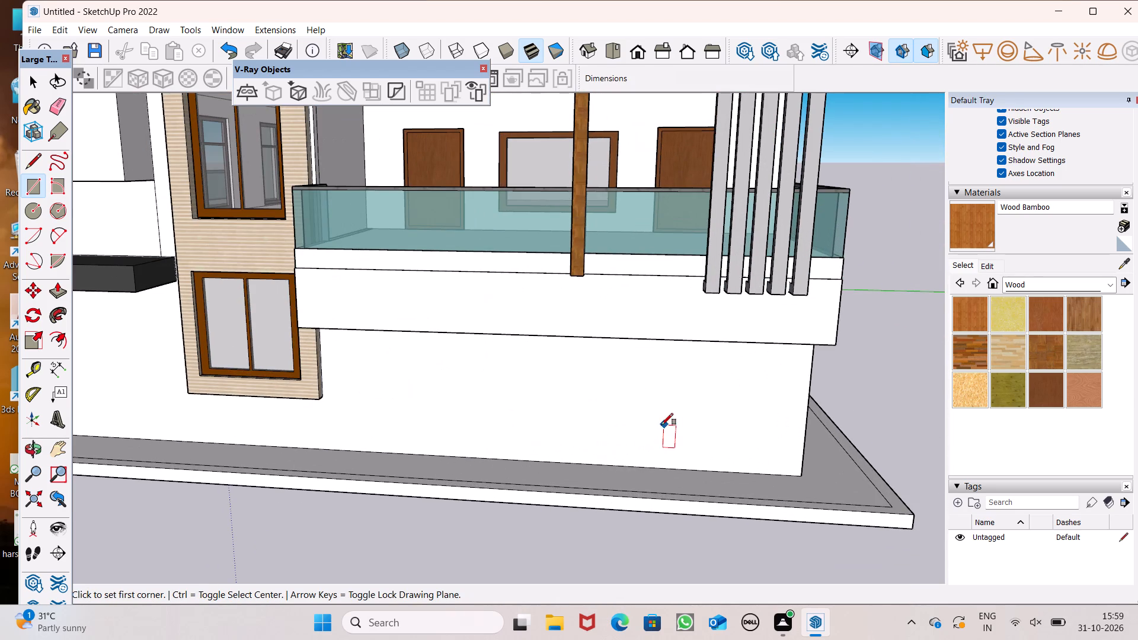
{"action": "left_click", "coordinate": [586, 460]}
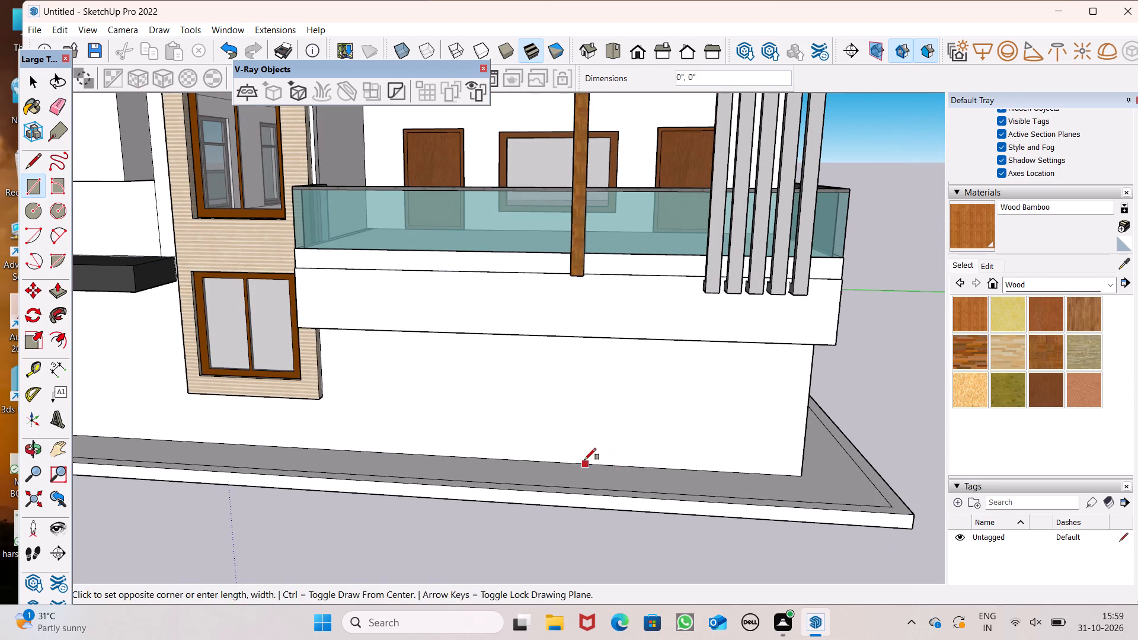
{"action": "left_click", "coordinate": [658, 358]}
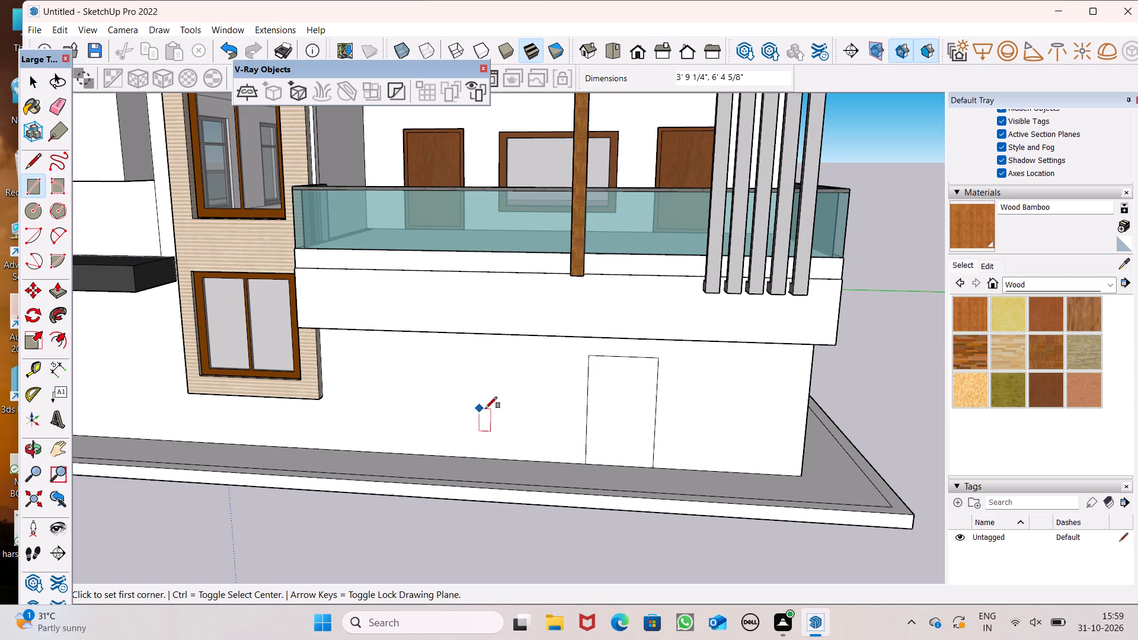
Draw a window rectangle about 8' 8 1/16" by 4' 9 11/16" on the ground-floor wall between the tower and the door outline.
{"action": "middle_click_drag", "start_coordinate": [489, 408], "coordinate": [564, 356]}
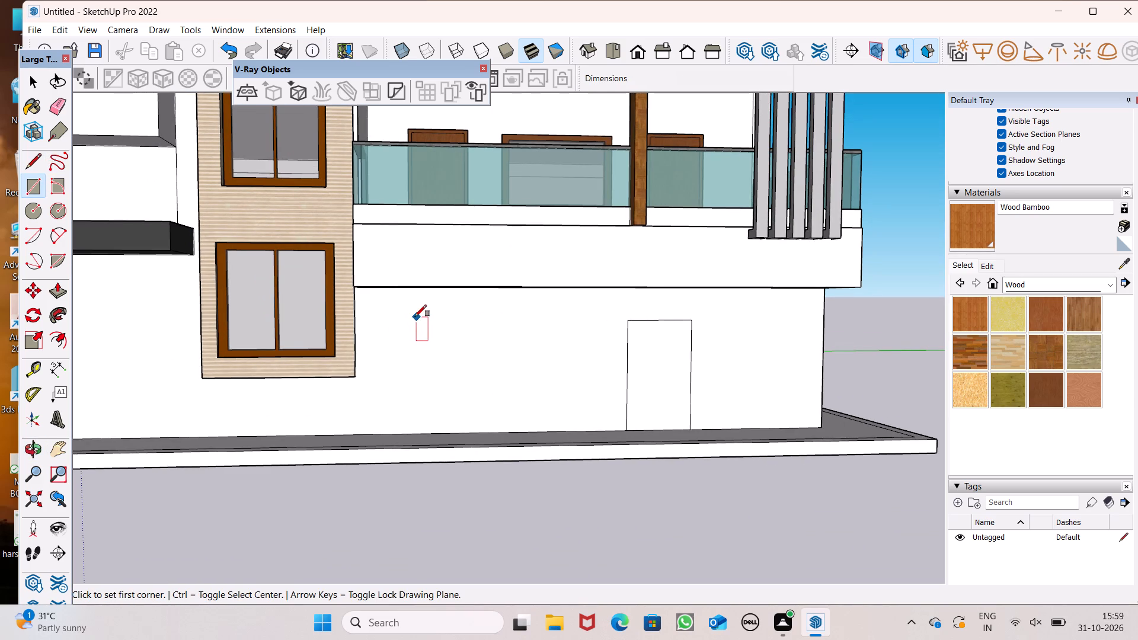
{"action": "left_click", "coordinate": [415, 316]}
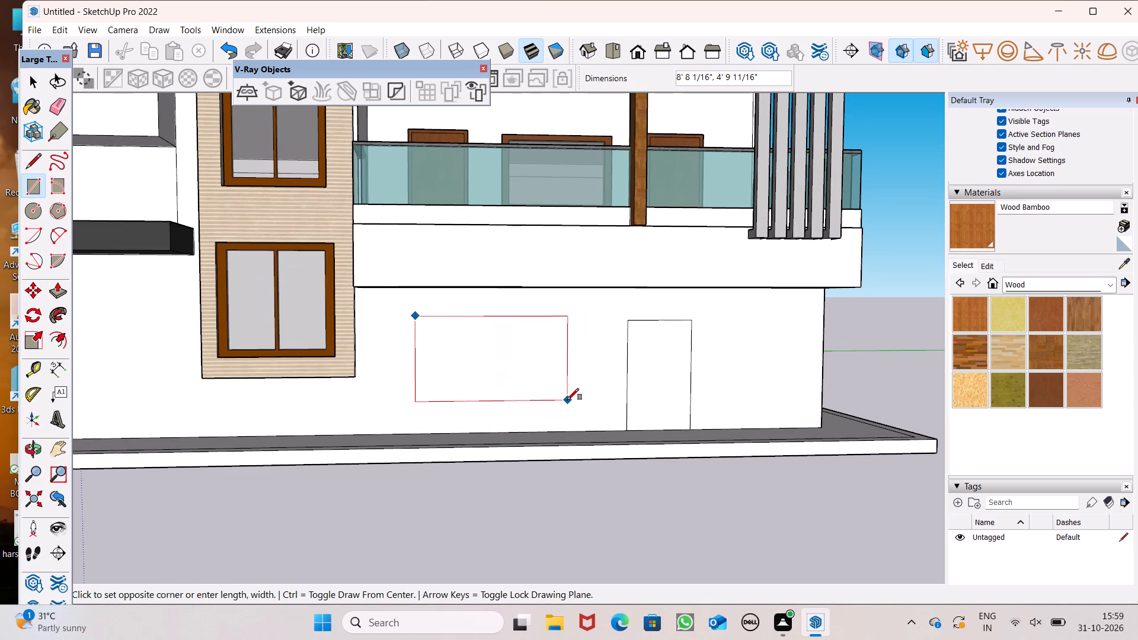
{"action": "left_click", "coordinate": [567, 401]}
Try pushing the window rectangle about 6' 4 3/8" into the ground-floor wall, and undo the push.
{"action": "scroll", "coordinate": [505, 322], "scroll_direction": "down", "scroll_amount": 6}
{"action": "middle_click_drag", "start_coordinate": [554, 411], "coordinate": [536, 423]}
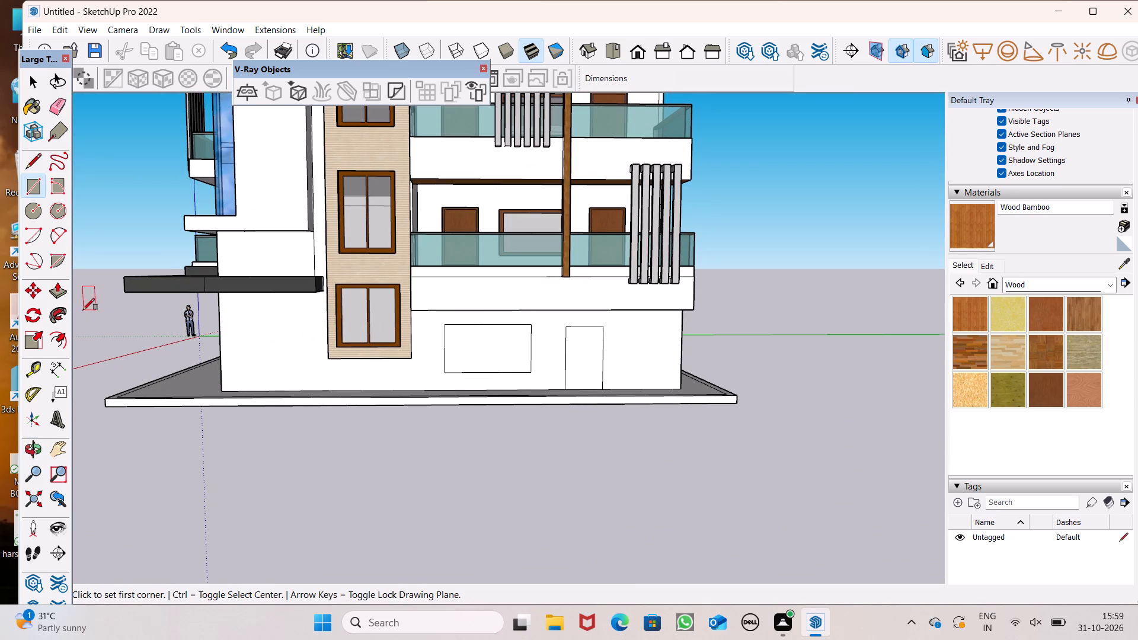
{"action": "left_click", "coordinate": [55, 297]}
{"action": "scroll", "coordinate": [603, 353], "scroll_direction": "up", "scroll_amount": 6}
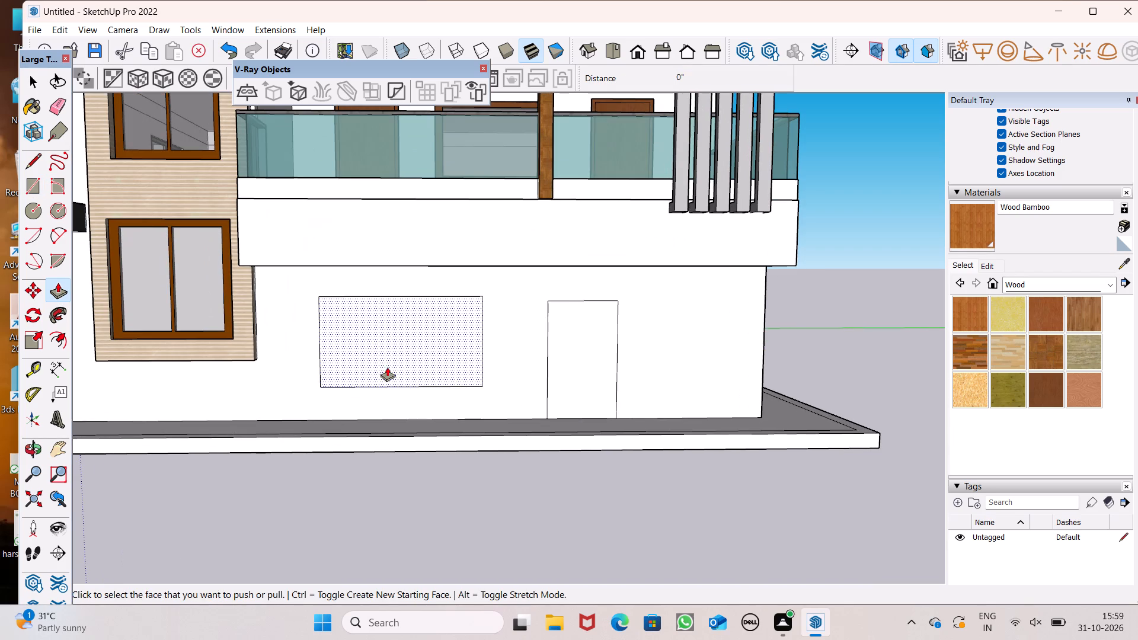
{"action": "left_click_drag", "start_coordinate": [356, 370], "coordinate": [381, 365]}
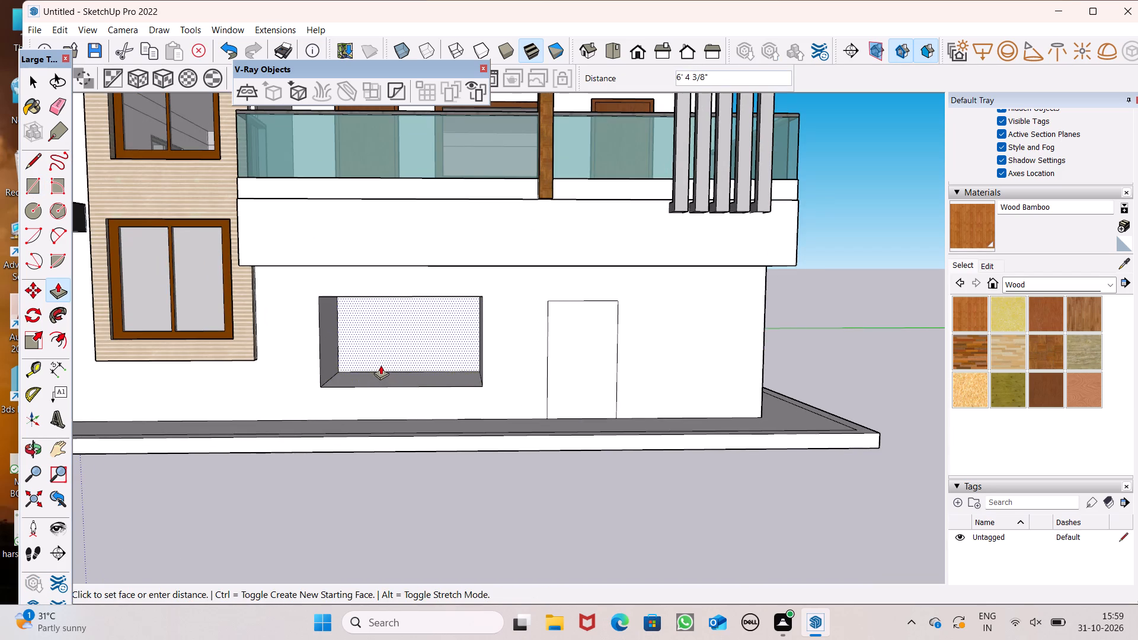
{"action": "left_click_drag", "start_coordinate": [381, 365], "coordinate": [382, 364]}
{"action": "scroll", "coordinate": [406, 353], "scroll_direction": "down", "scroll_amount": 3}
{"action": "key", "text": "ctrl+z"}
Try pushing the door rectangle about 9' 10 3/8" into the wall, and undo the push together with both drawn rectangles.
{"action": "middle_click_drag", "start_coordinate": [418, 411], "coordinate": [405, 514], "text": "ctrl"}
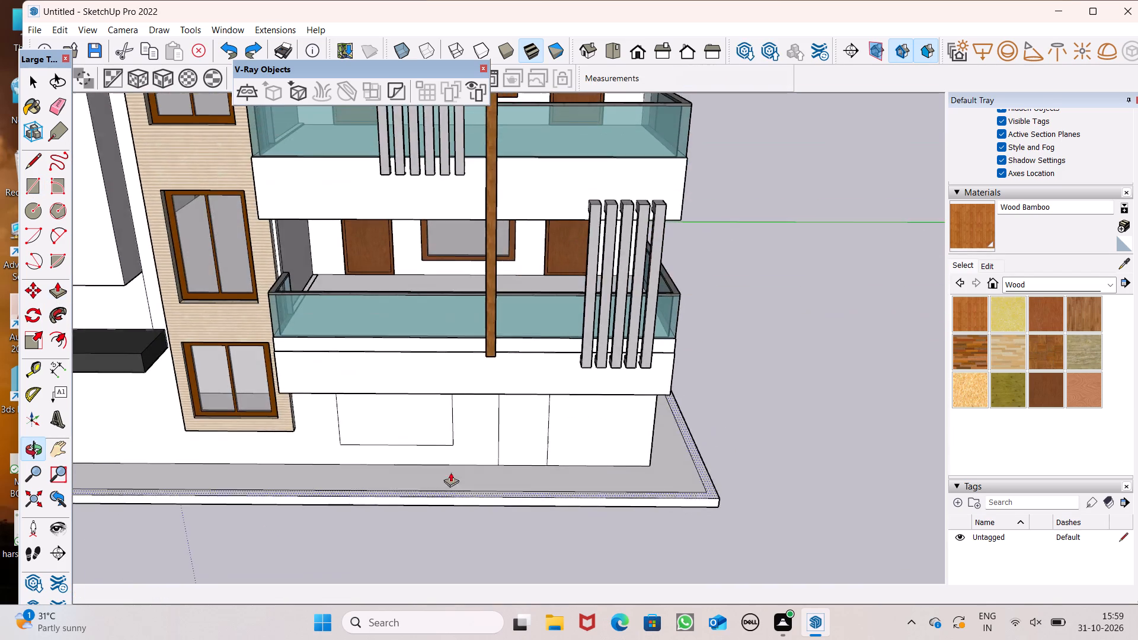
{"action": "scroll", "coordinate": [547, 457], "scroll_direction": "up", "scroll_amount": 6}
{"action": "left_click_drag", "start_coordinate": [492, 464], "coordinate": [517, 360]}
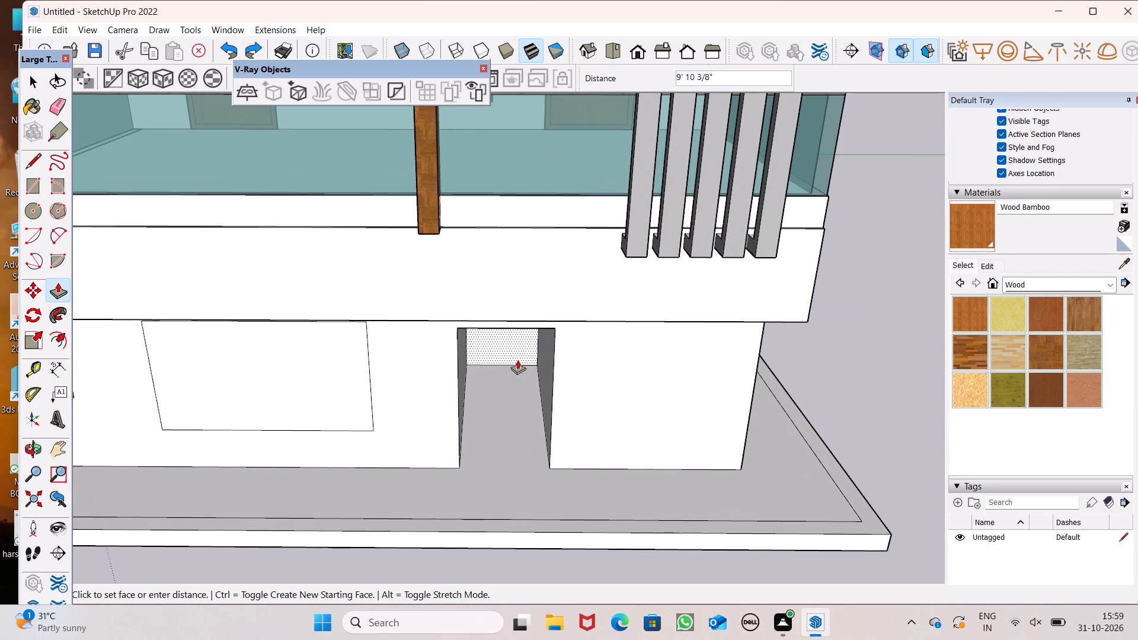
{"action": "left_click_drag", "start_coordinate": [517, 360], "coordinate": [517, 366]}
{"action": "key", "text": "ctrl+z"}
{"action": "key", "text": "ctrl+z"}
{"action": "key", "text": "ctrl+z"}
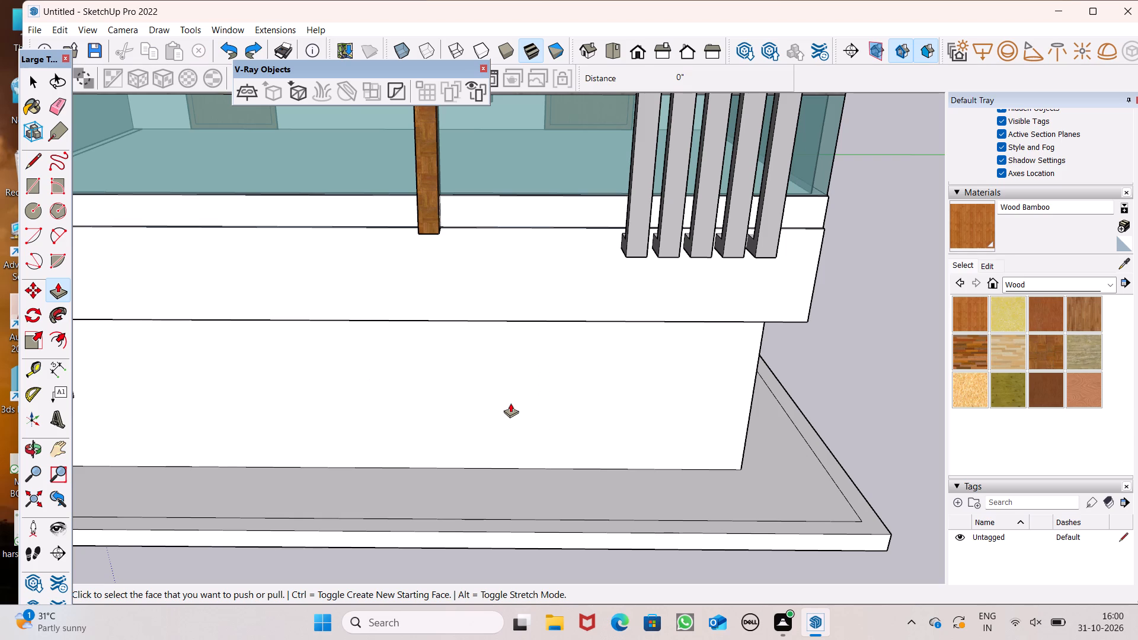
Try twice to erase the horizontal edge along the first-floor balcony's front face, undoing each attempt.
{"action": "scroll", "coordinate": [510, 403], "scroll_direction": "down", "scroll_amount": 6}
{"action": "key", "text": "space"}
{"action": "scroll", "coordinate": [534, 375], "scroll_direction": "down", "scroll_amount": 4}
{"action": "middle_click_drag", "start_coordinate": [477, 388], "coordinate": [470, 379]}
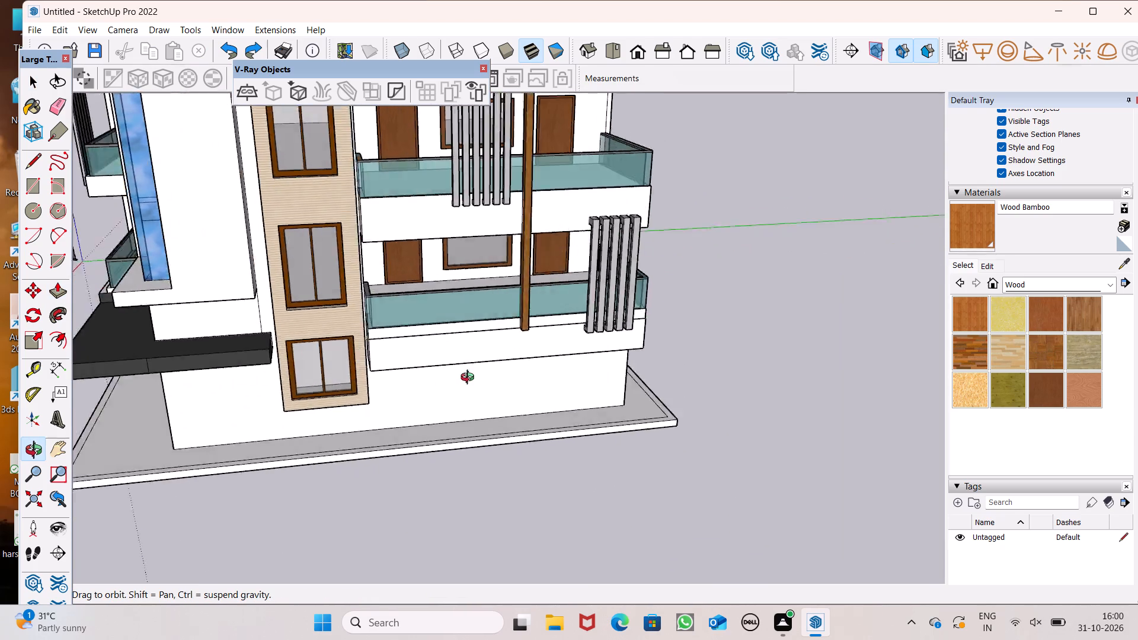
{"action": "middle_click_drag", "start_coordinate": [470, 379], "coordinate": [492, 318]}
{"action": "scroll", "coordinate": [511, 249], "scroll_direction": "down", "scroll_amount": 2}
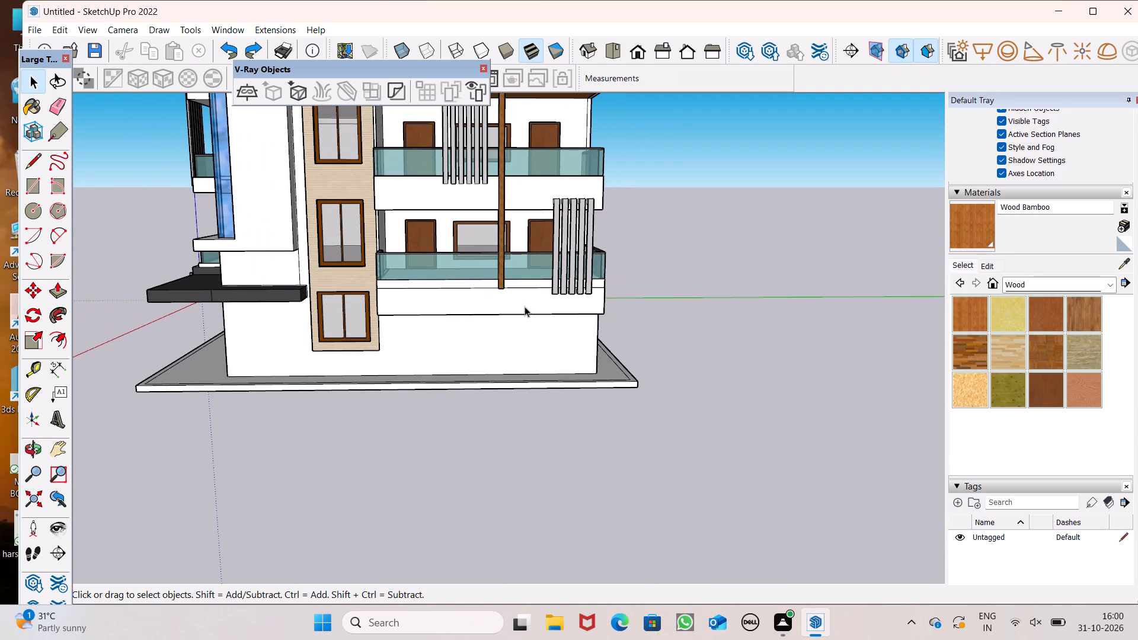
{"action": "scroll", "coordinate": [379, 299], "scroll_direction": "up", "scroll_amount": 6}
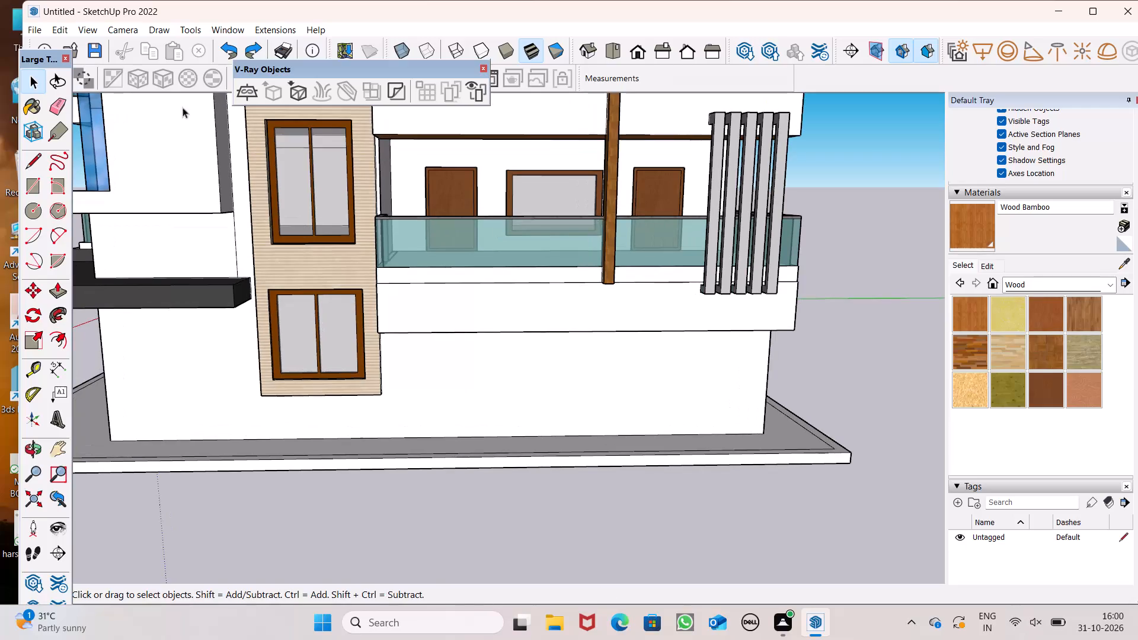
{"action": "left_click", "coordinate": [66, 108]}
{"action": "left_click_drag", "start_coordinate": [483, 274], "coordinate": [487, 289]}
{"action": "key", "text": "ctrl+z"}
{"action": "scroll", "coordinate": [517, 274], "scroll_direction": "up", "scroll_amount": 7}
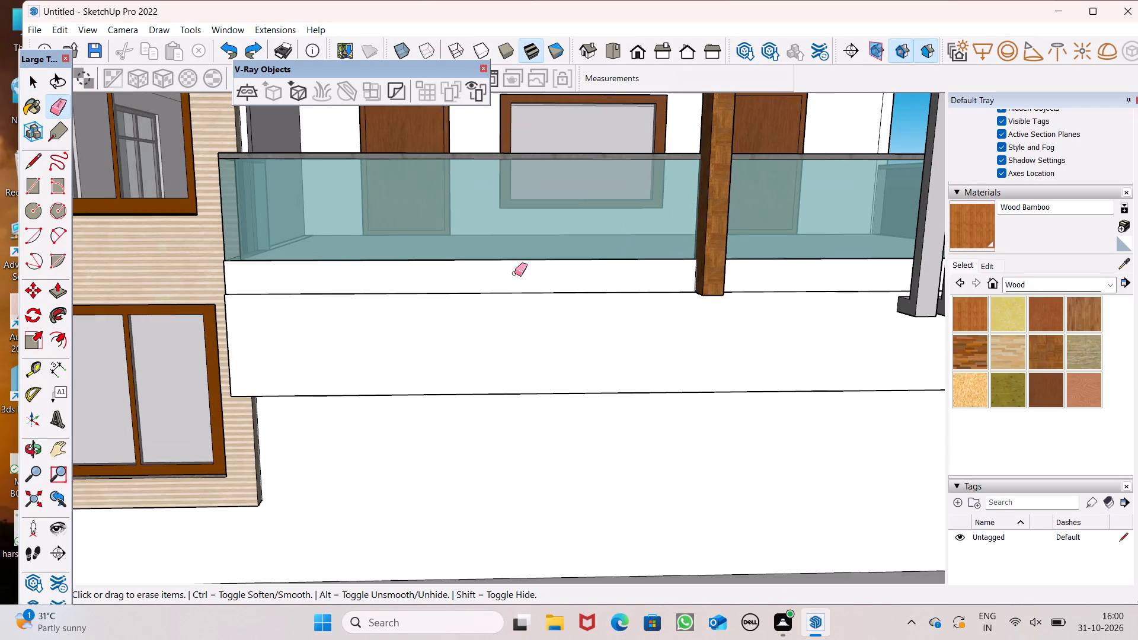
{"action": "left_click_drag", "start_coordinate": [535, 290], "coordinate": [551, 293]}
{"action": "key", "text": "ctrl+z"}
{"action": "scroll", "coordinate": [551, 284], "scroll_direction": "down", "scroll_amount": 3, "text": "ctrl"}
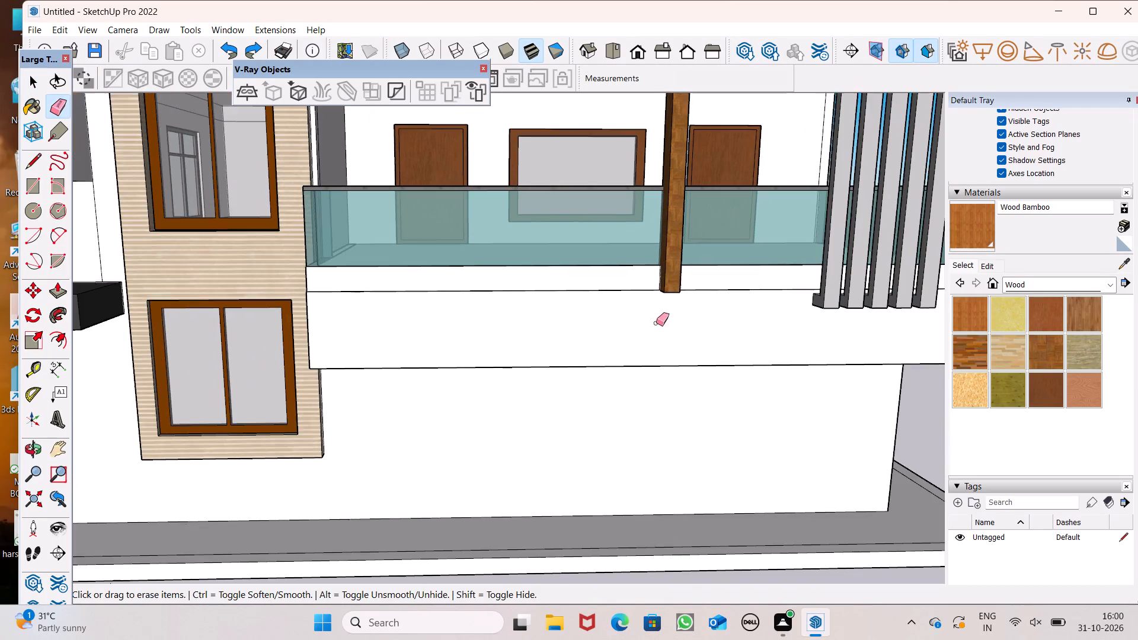
Erase the leftover horizontal edge on the end face of the first-floor balcony parapet.
{"action": "middle_click_drag", "start_coordinate": [657, 316], "coordinate": [275, 232], "text": "ctrl"}
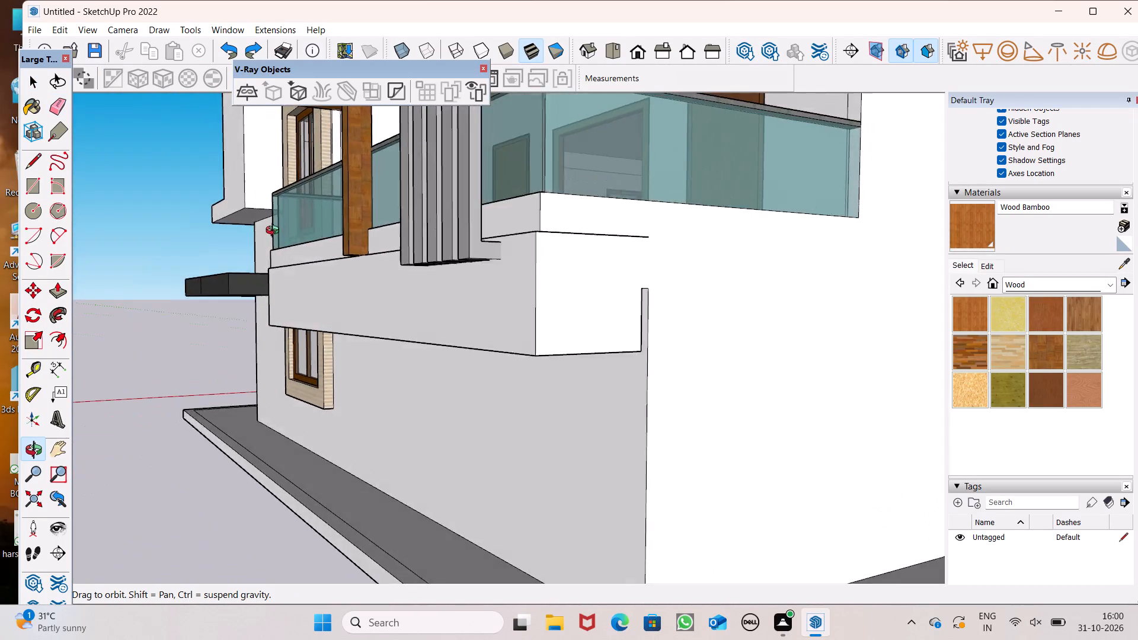
{"action": "middle_click_drag", "start_coordinate": [275, 232], "coordinate": [266, 272], "text": "ctrl"}
{"action": "left_click", "coordinate": [558, 351]}
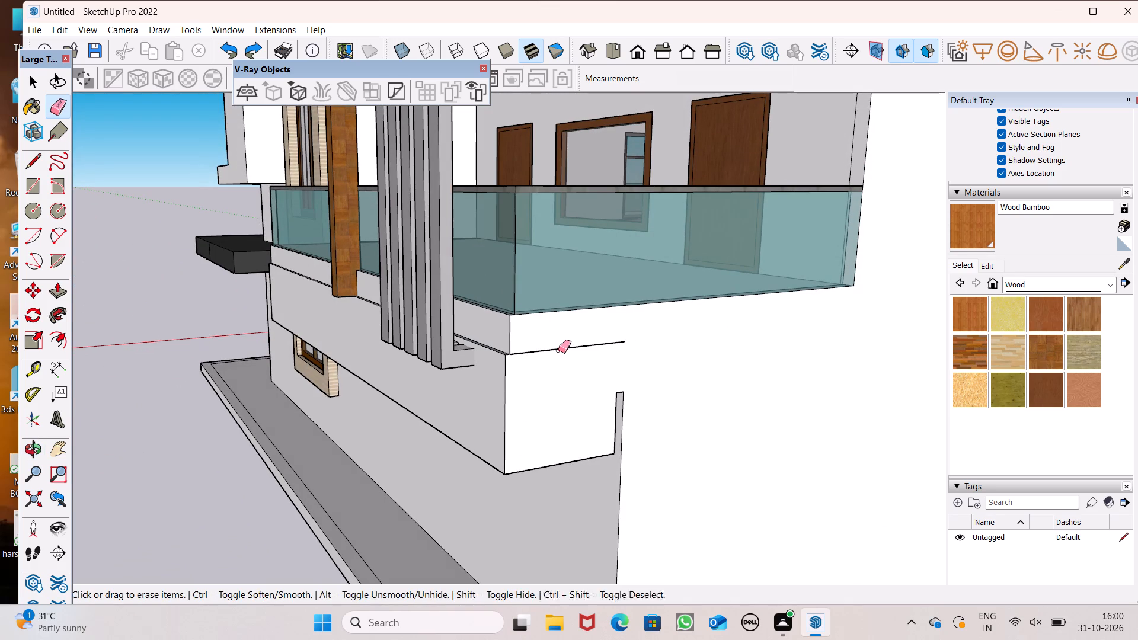
Pull the narrow recessed strip at the first-floor balcony's end out by 2 7/8", flush with the side wall.
{"action": "middle_click_drag", "start_coordinate": [517, 372], "coordinate": [793, 299]}
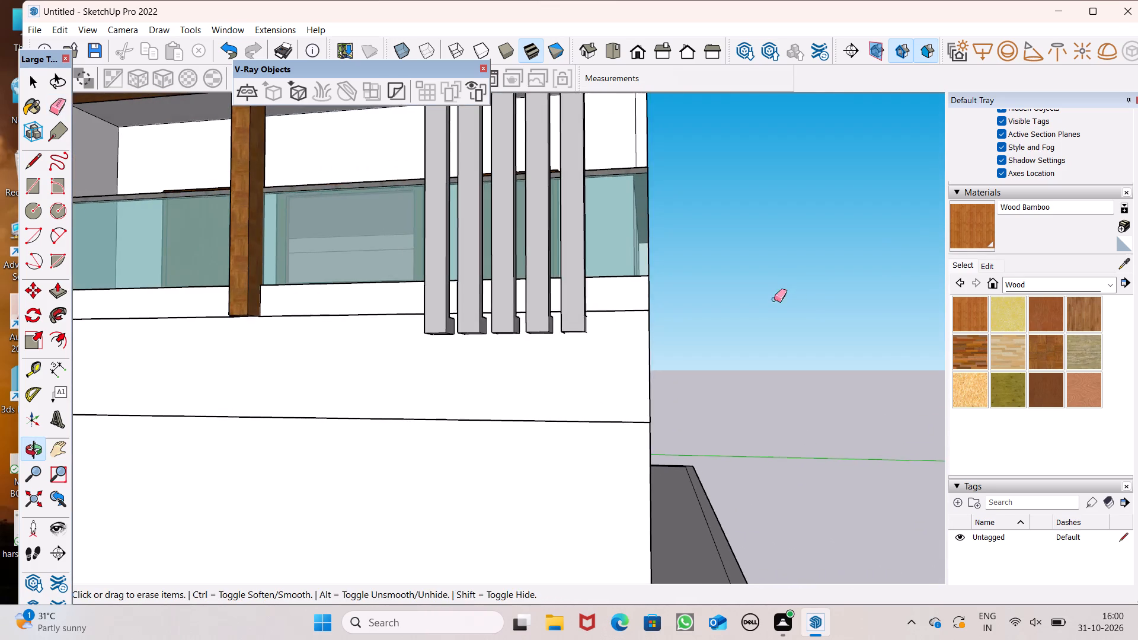
{"action": "scroll", "coordinate": [625, 290], "scroll_direction": "down", "scroll_amount": 4}
{"action": "middle_click_drag", "start_coordinate": [616, 307], "coordinate": [154, 368]}
{"action": "scroll", "coordinate": [196, 384], "scroll_direction": "up", "scroll_amount": 1}
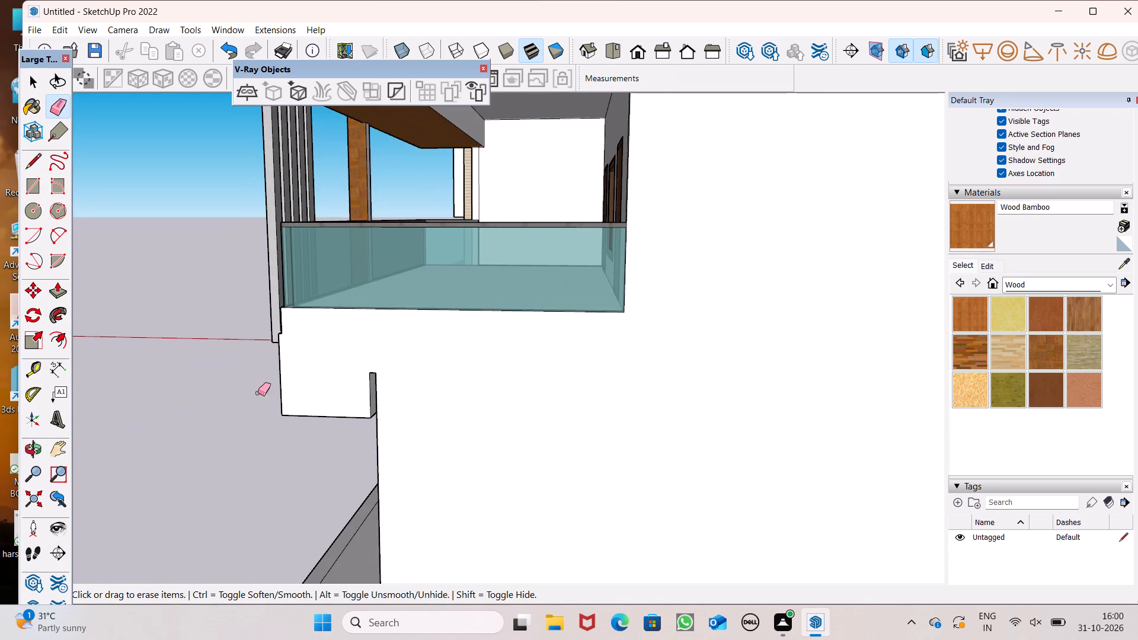
{"action": "scroll", "coordinate": [343, 391], "scroll_direction": "up", "scroll_amount": 3}
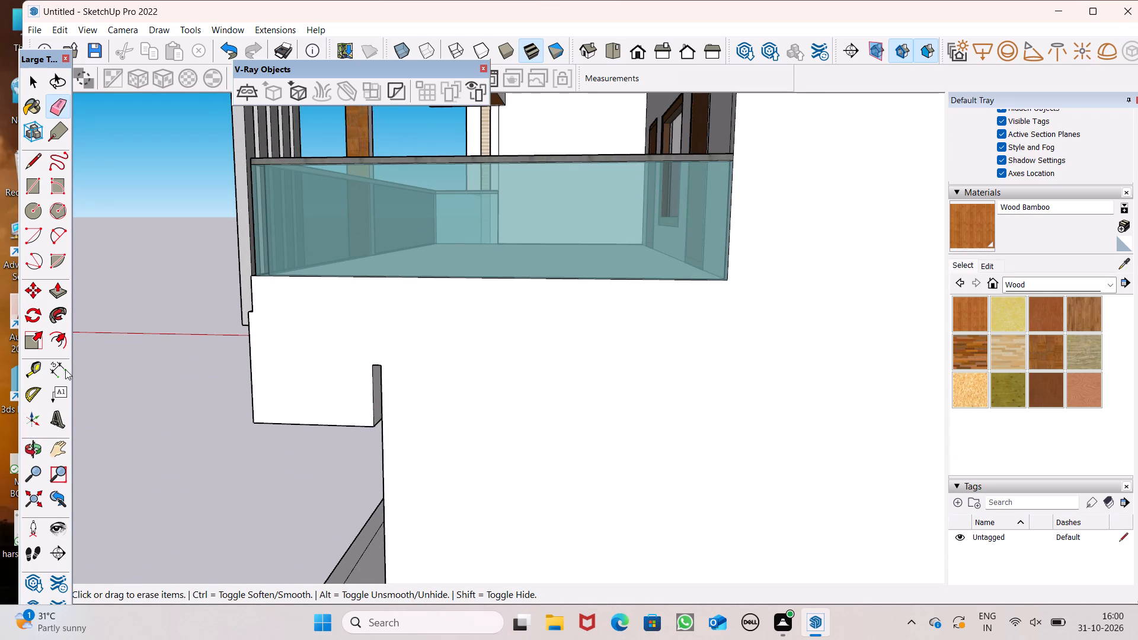
{"action": "left_click", "coordinate": [60, 298]}
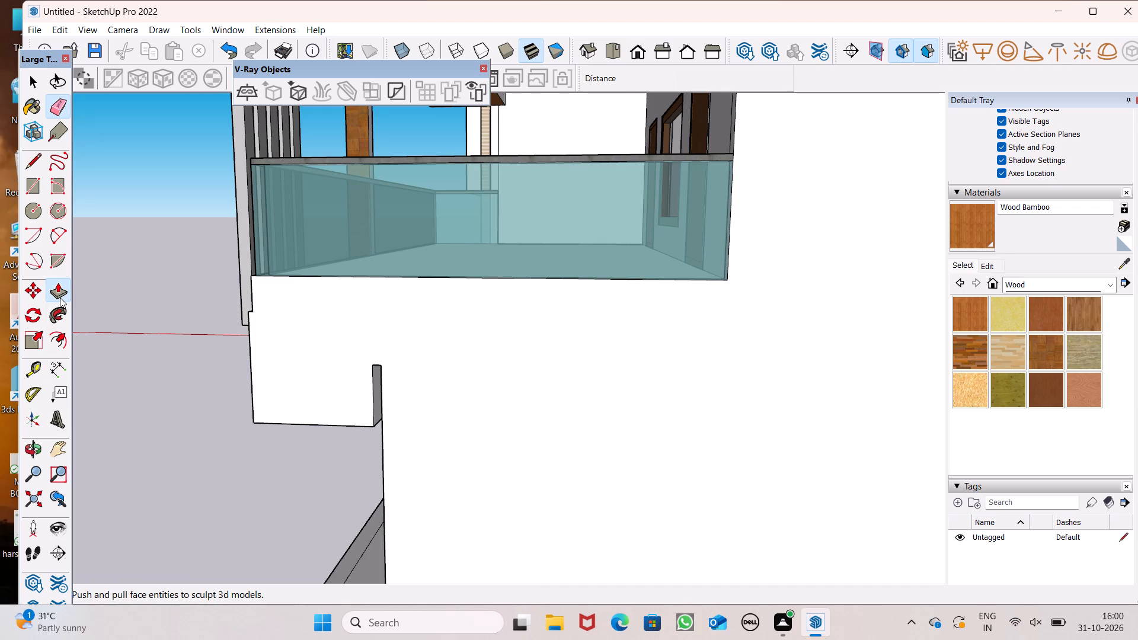
{"action": "left_click", "coordinate": [55, 286]}
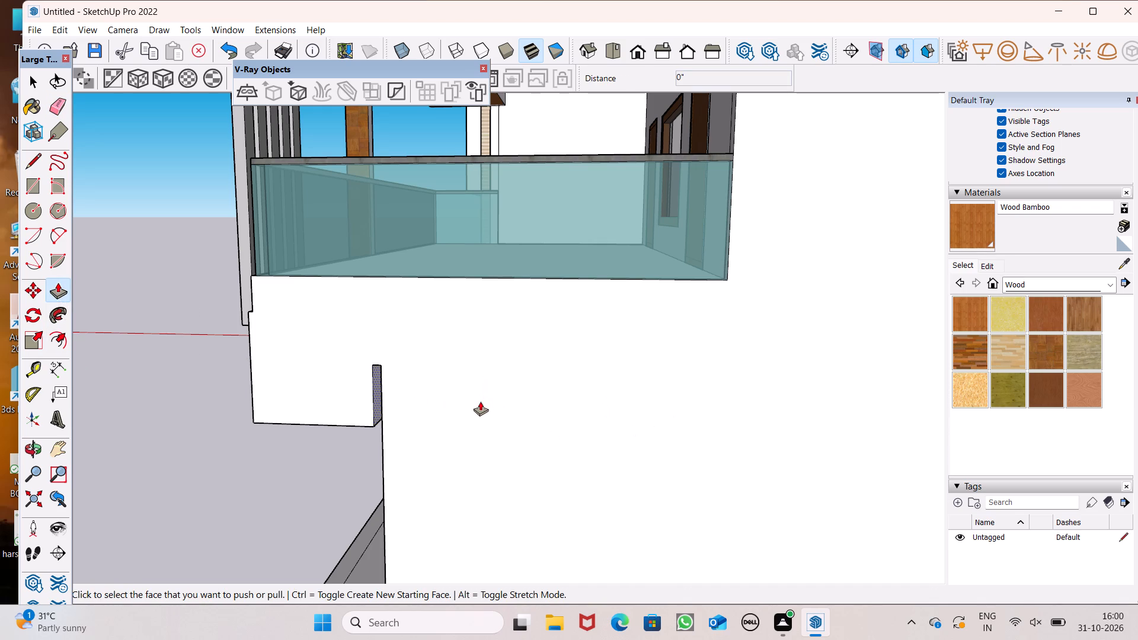
{"action": "scroll", "coordinate": [401, 407], "scroll_direction": "up", "scroll_amount": 6}
{"action": "scroll", "coordinate": [350, 406], "scroll_direction": "up", "scroll_amount": 5}
{"action": "left_click_drag", "start_coordinate": [363, 407], "coordinate": [370, 414]}
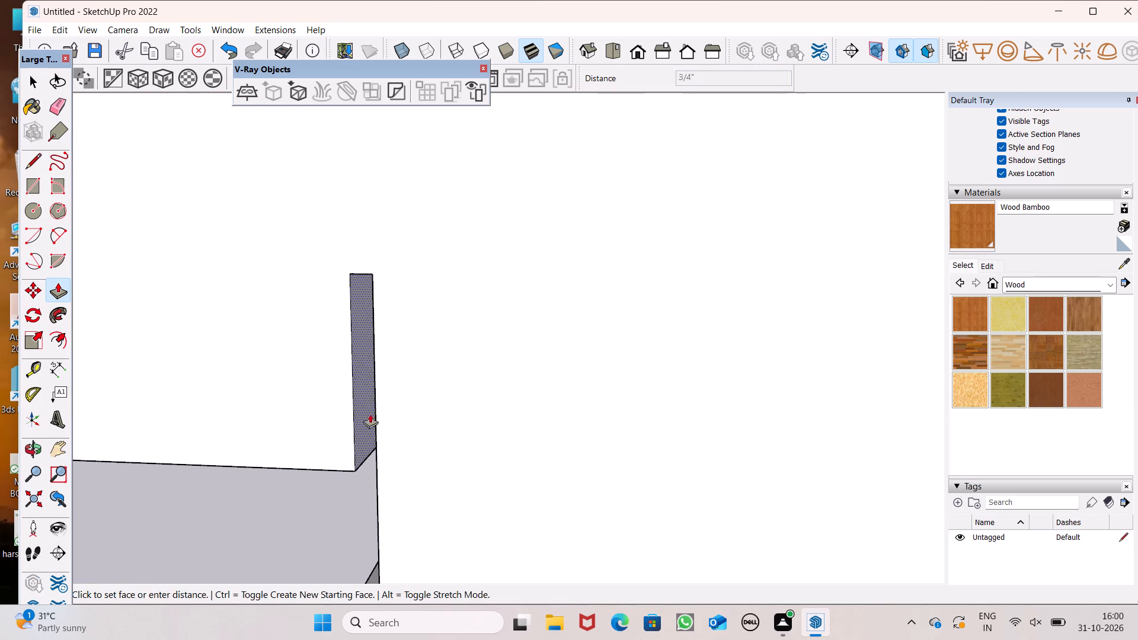
{"action": "left_click_drag", "start_coordinate": [370, 414], "coordinate": [376, 427]}
{"action": "scroll", "coordinate": [401, 359], "scroll_direction": "down", "scroll_amount": 12}
{"action": "middle_click_drag", "start_coordinate": [383, 407], "coordinate": [484, 431]}
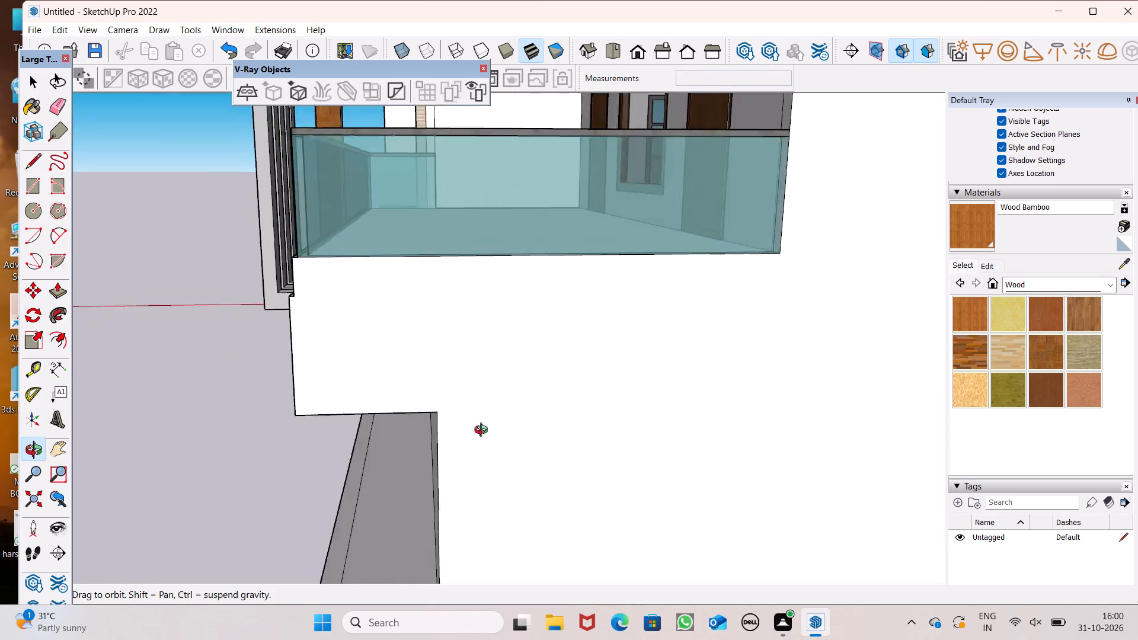
{"action": "middle_click_drag", "start_coordinate": [484, 431], "coordinate": [663, 426]}
{"action": "scroll", "coordinate": [506, 386], "scroll_direction": "down", "scroll_amount": 5}
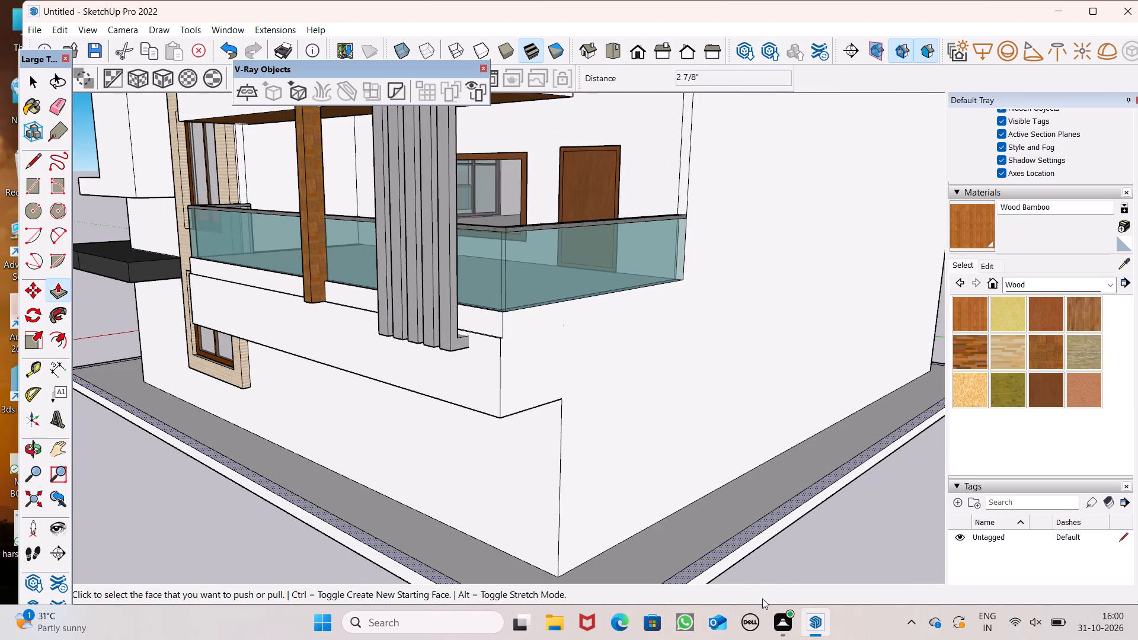
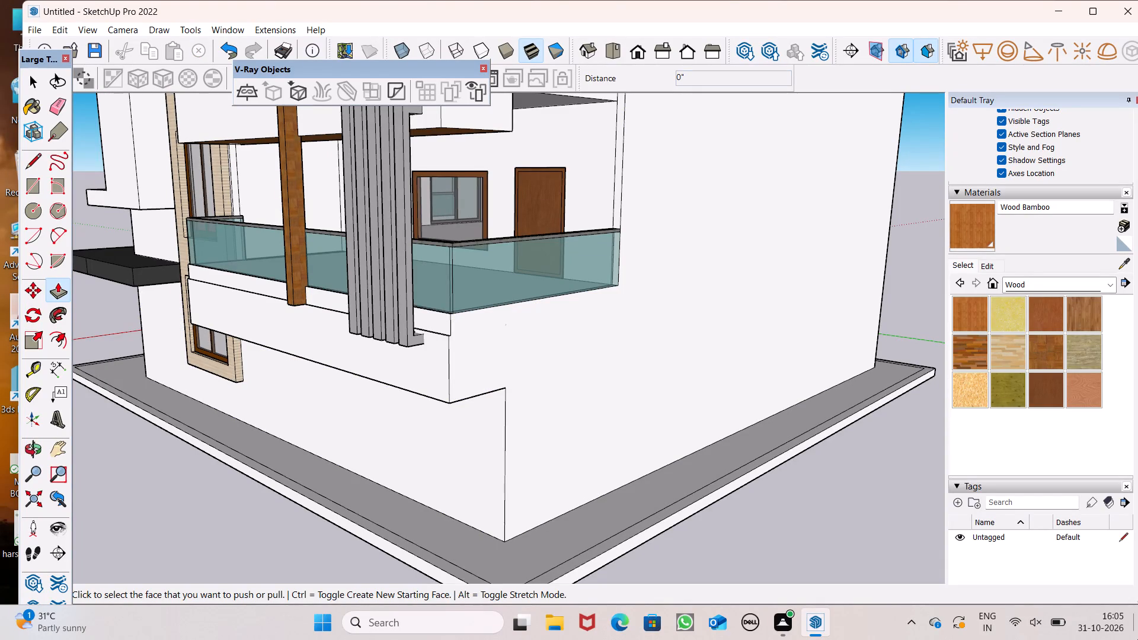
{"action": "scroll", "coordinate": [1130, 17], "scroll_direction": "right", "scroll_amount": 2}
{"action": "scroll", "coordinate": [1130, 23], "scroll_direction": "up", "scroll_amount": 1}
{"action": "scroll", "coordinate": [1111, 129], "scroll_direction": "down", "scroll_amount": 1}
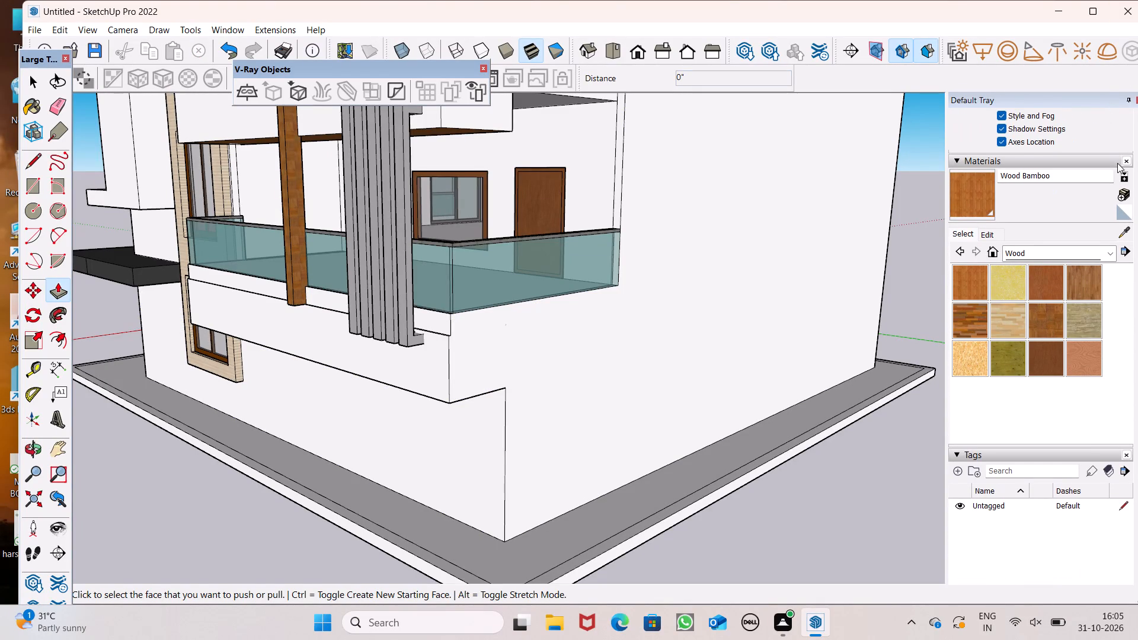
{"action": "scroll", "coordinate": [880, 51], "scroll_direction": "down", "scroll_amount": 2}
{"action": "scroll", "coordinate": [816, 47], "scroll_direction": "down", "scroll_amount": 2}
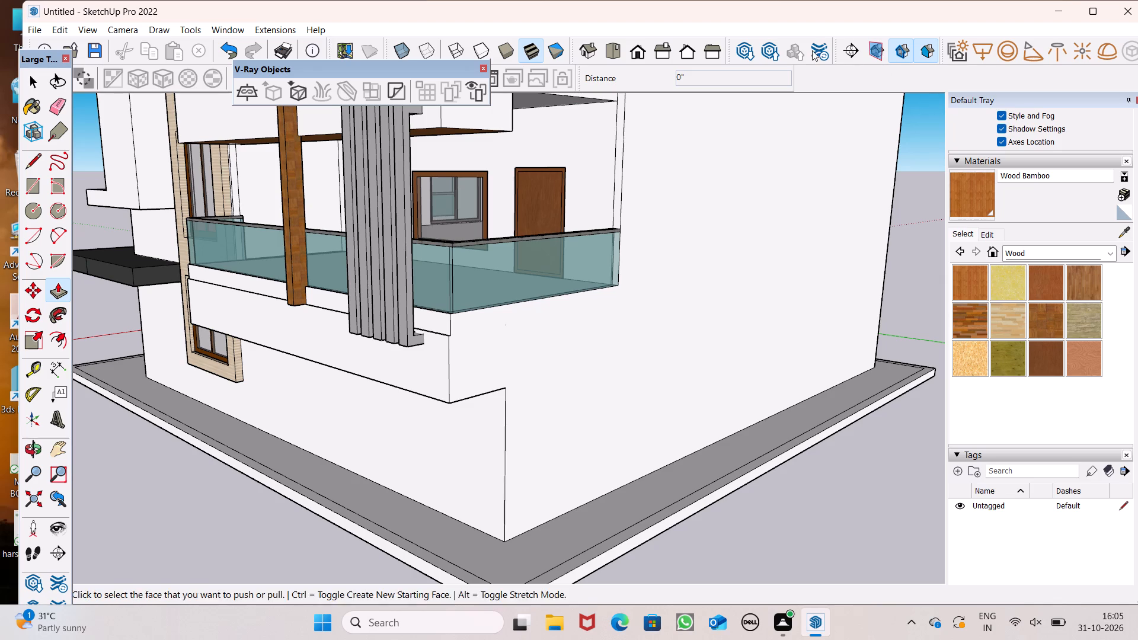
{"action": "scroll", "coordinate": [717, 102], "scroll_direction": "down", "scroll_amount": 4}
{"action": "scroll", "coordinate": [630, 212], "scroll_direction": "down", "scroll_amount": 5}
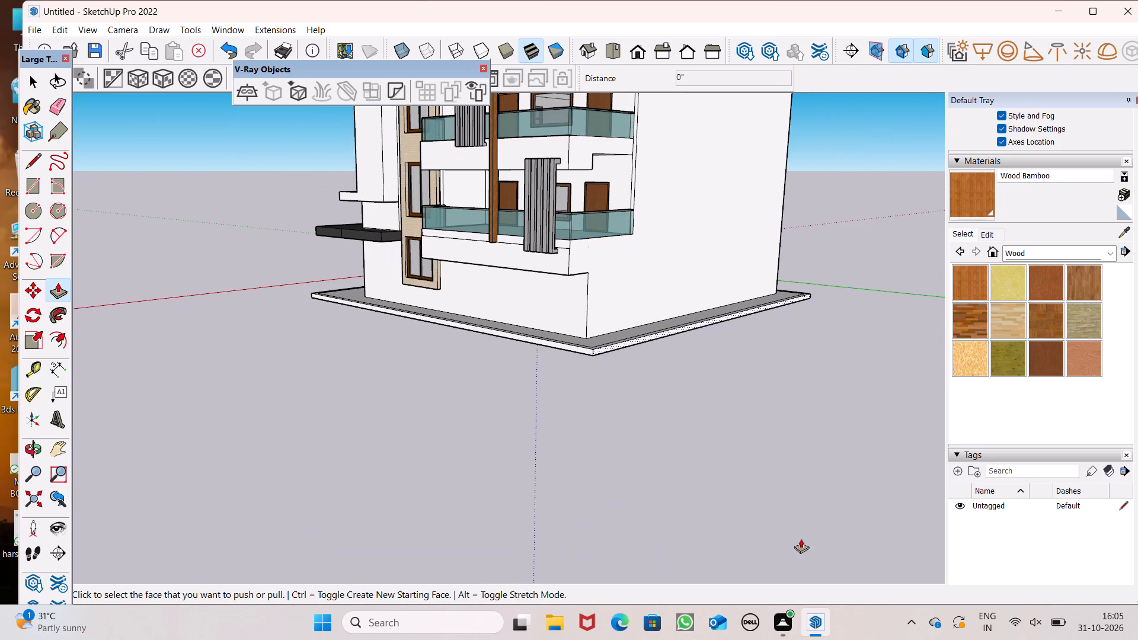
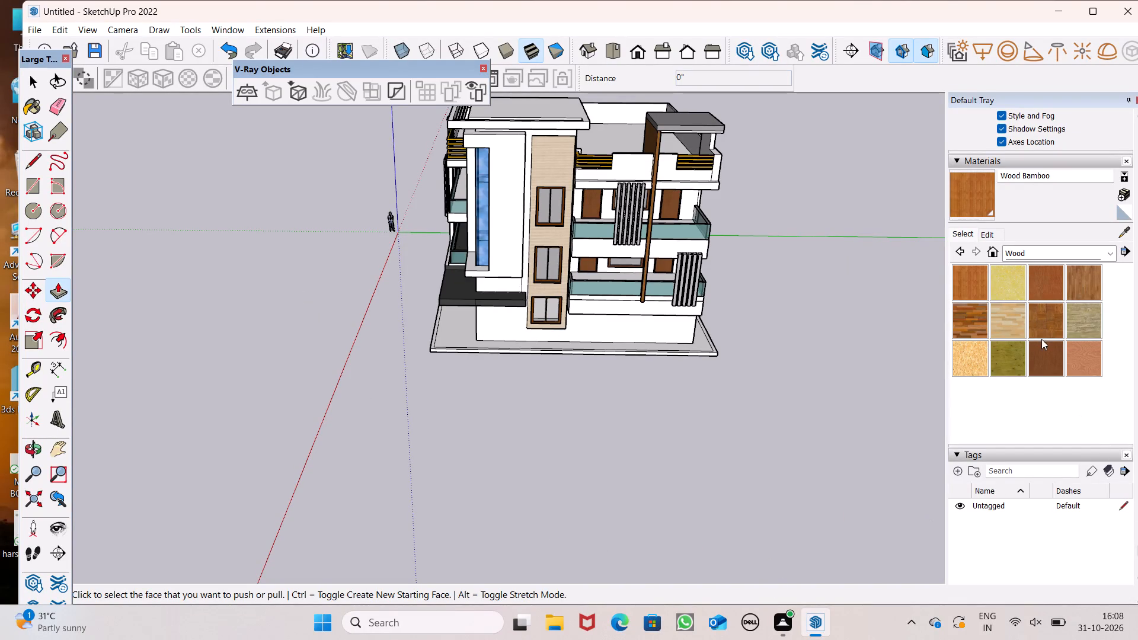
Choose the 0086_MediumAquamarine colour from the Colors-Named material collection.
{"action": "left_click", "coordinate": [1079, 254]}
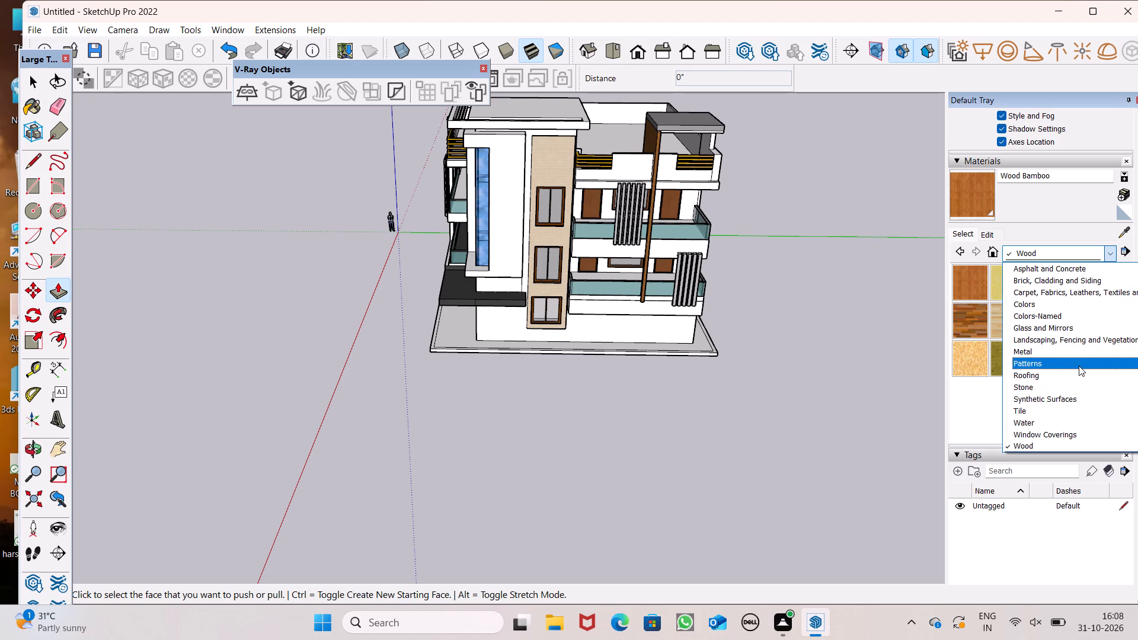
{"action": "left_click", "coordinate": [1072, 305]}
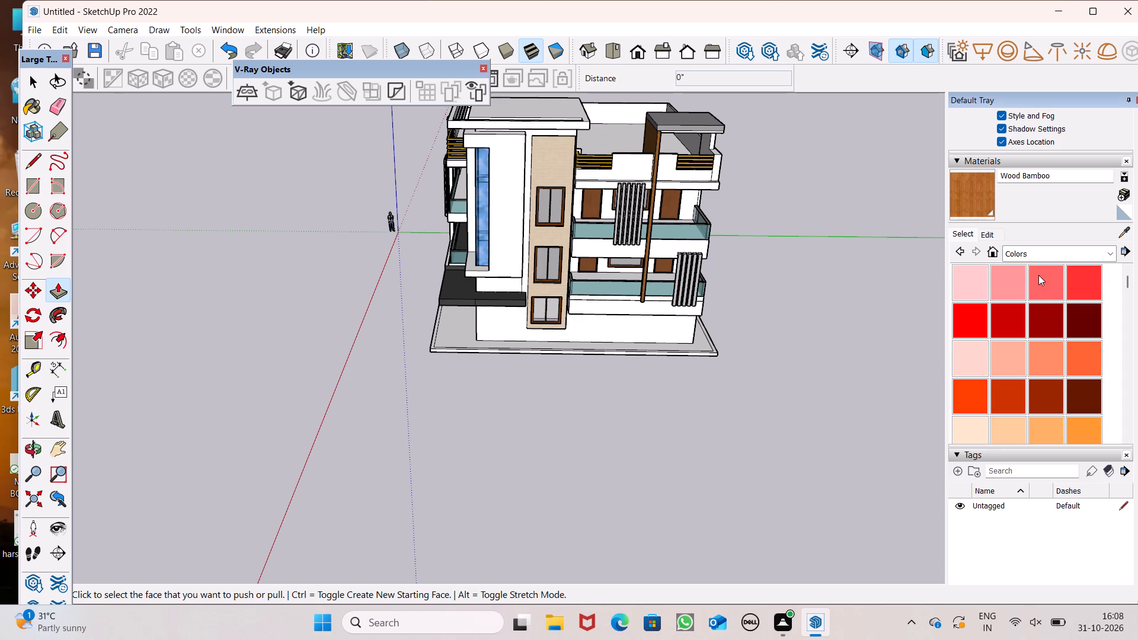
{"action": "left_click", "coordinate": [1039, 257]}
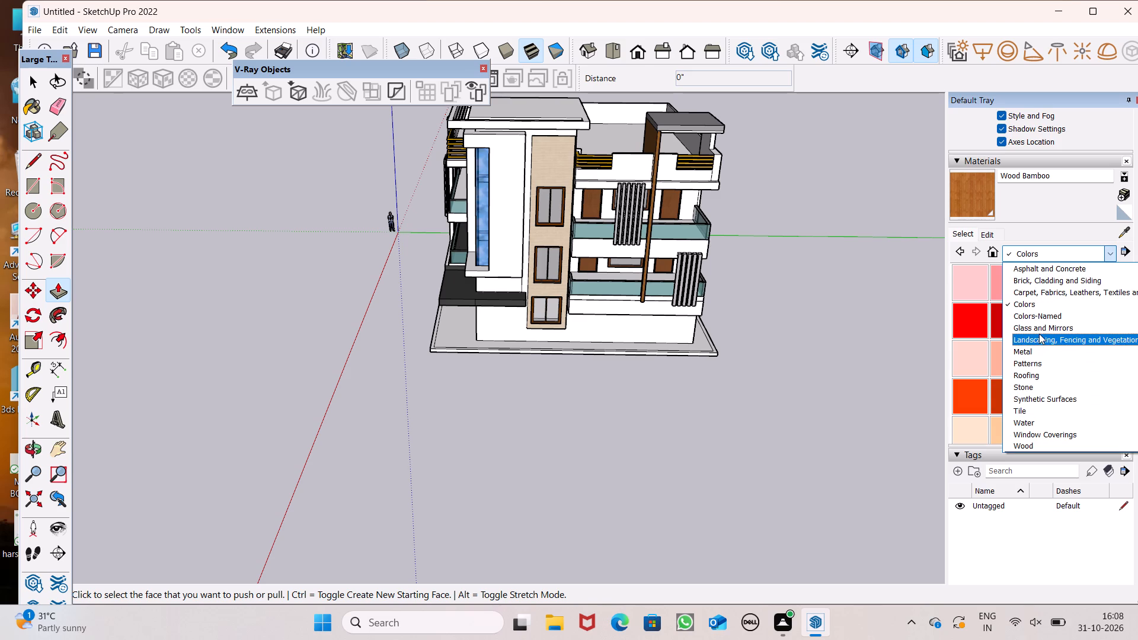
{"action": "left_click", "coordinate": [1037, 318]}
{"action": "scroll", "coordinate": [1044, 355], "scroll_direction": "down", "scroll_amount": 2}
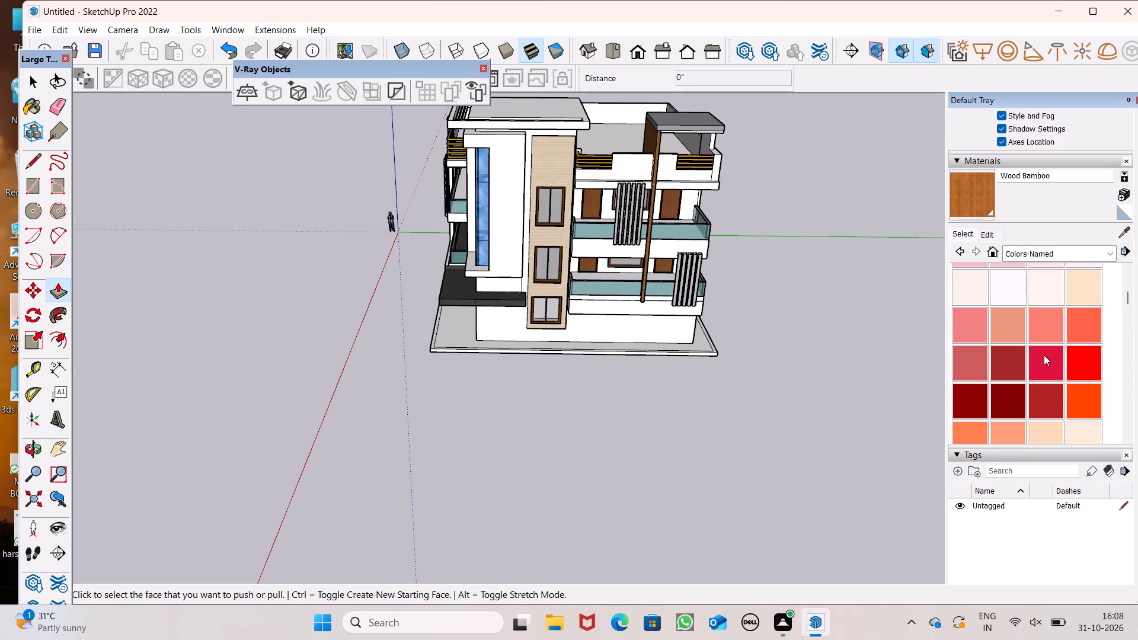
{"action": "scroll", "coordinate": [1044, 355], "scroll_direction": "down", "scroll_amount": 6}
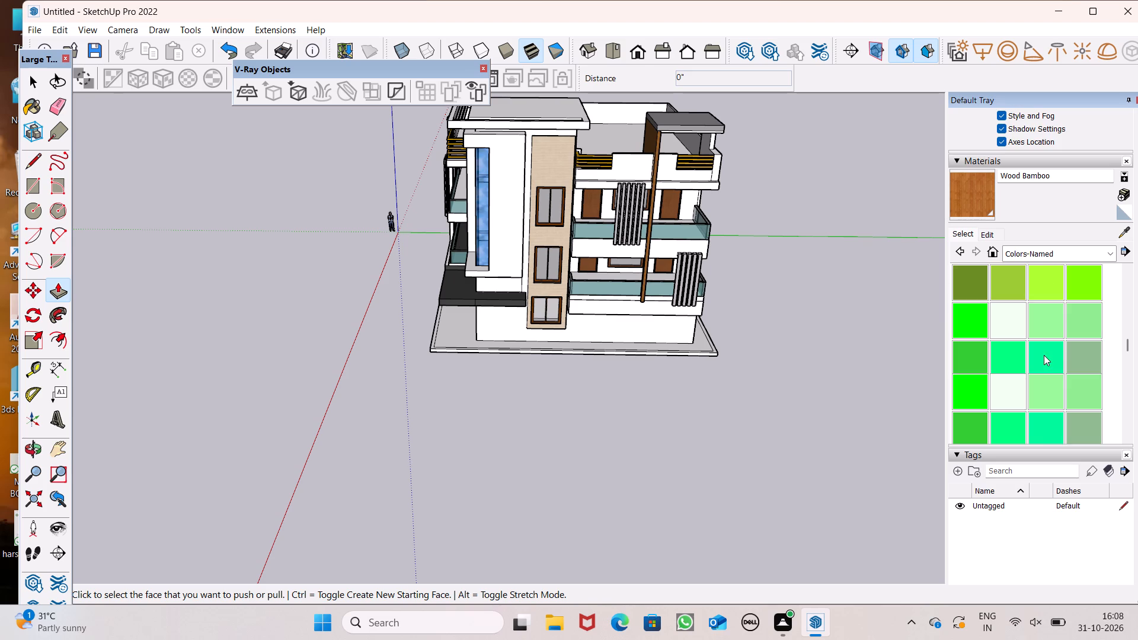
{"action": "scroll", "coordinate": [1044, 355], "scroll_direction": "down", "scroll_amount": 1}
{"action": "scroll", "coordinate": [990, 343], "scroll_direction": "down", "scroll_amount": 2}
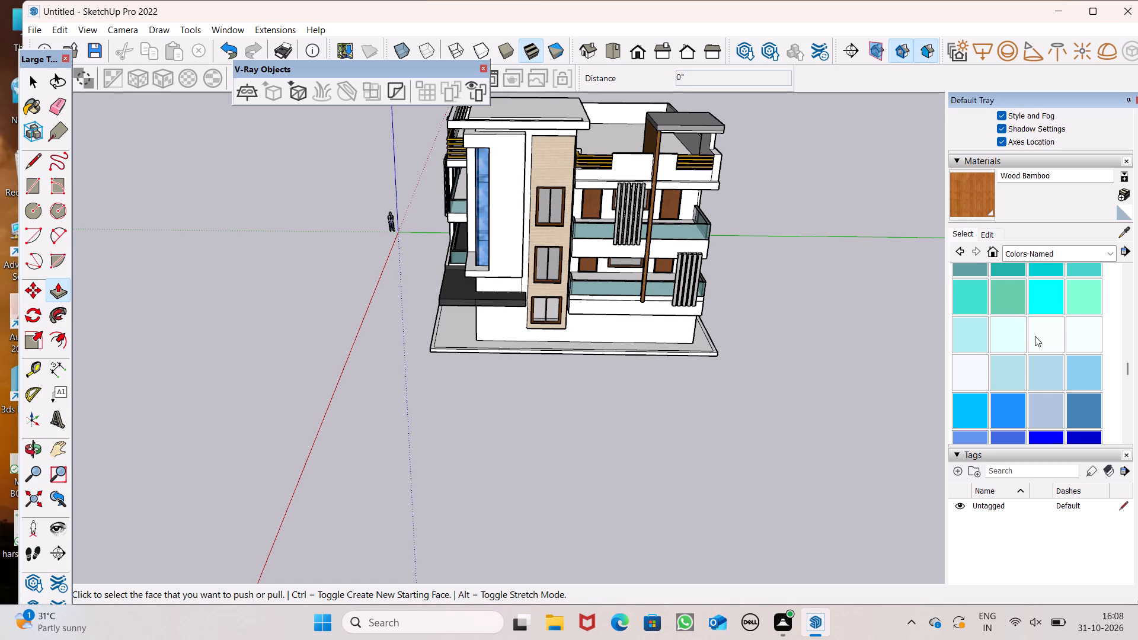
{"action": "scroll", "coordinate": [1020, 382], "scroll_direction": "down", "scroll_amount": 1}
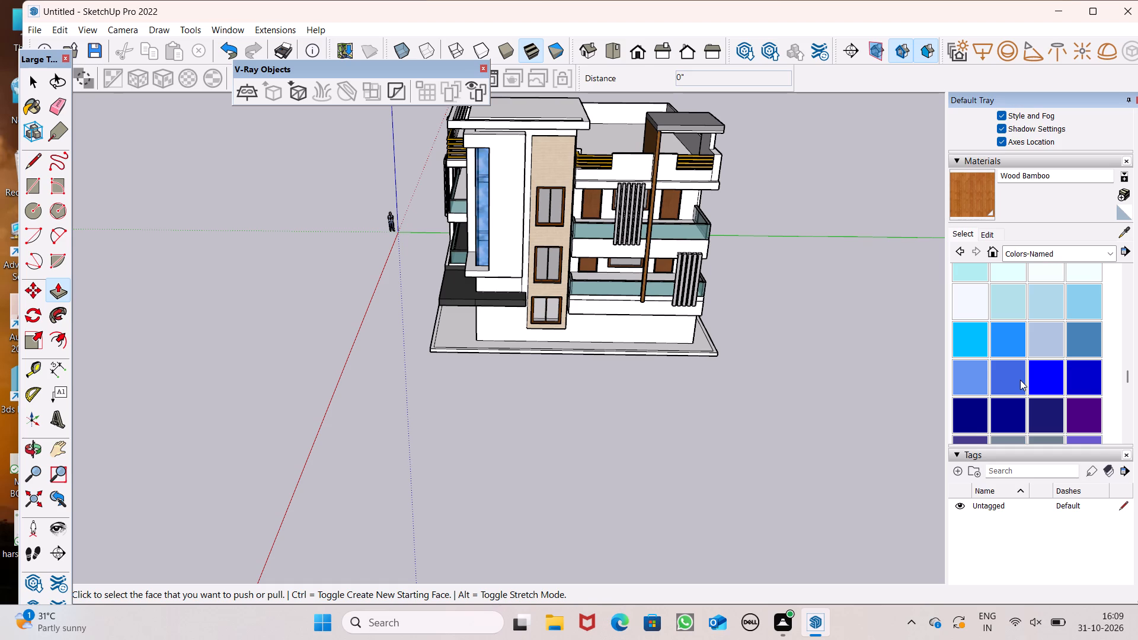
{"action": "scroll", "coordinate": [1020, 380], "scroll_direction": "down", "scroll_amount": 1}
{"action": "scroll", "coordinate": [1020, 380], "scroll_direction": "up", "scroll_amount": 2}
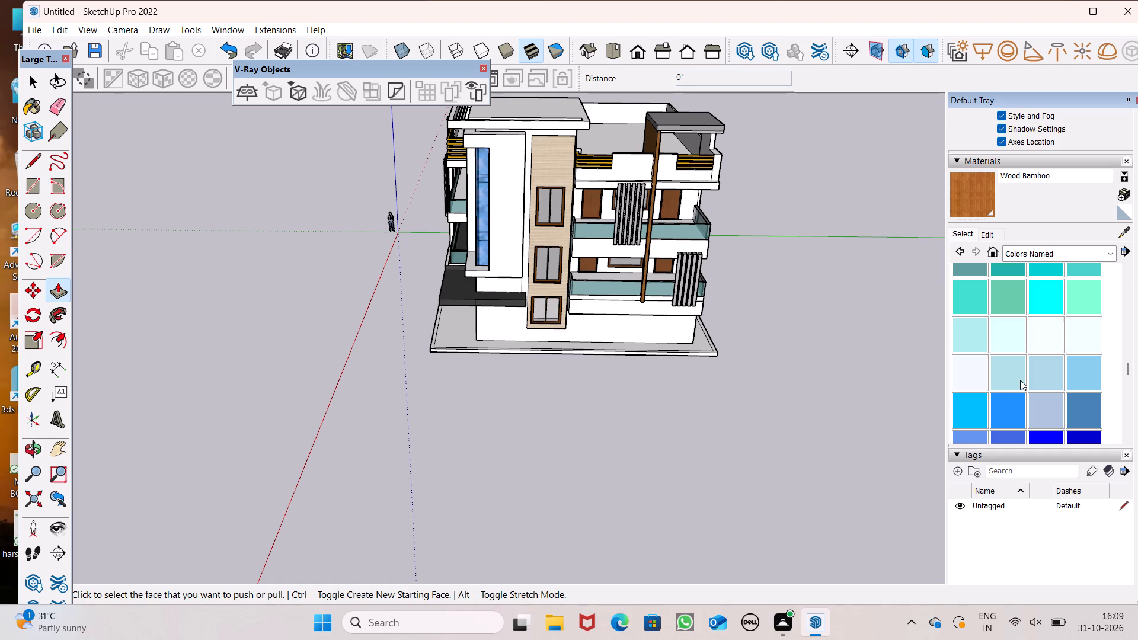
{"action": "scroll", "coordinate": [1020, 380], "scroll_direction": "up", "scroll_amount": 2}
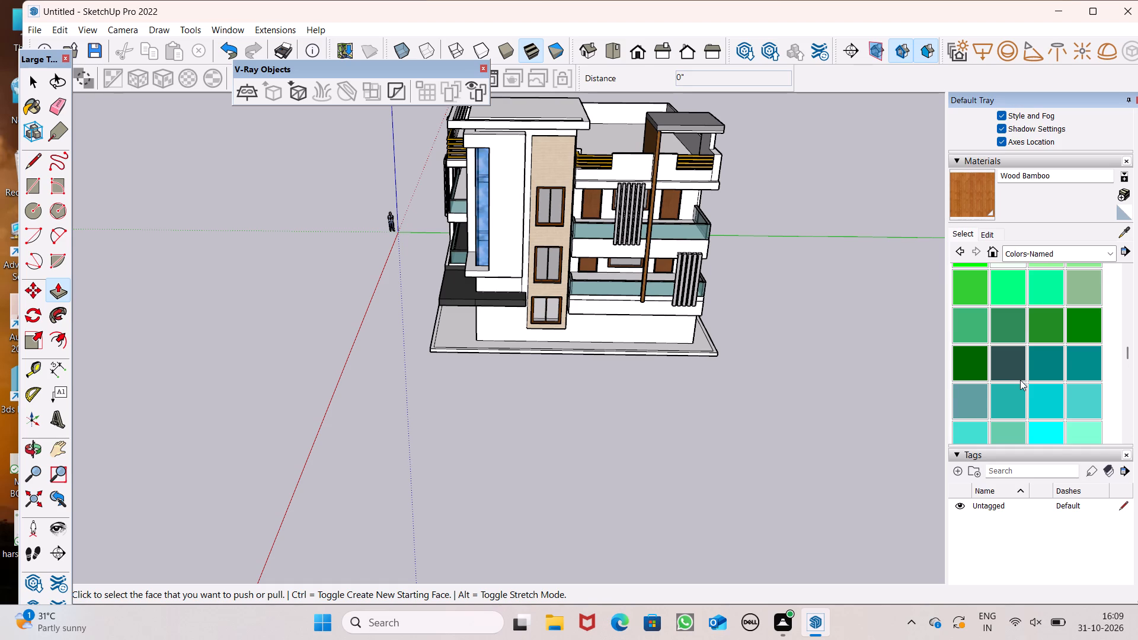
{"action": "scroll", "coordinate": [1020, 380], "scroll_direction": "down", "scroll_amount": 1}
{"action": "left_click", "coordinate": [1014, 375]}
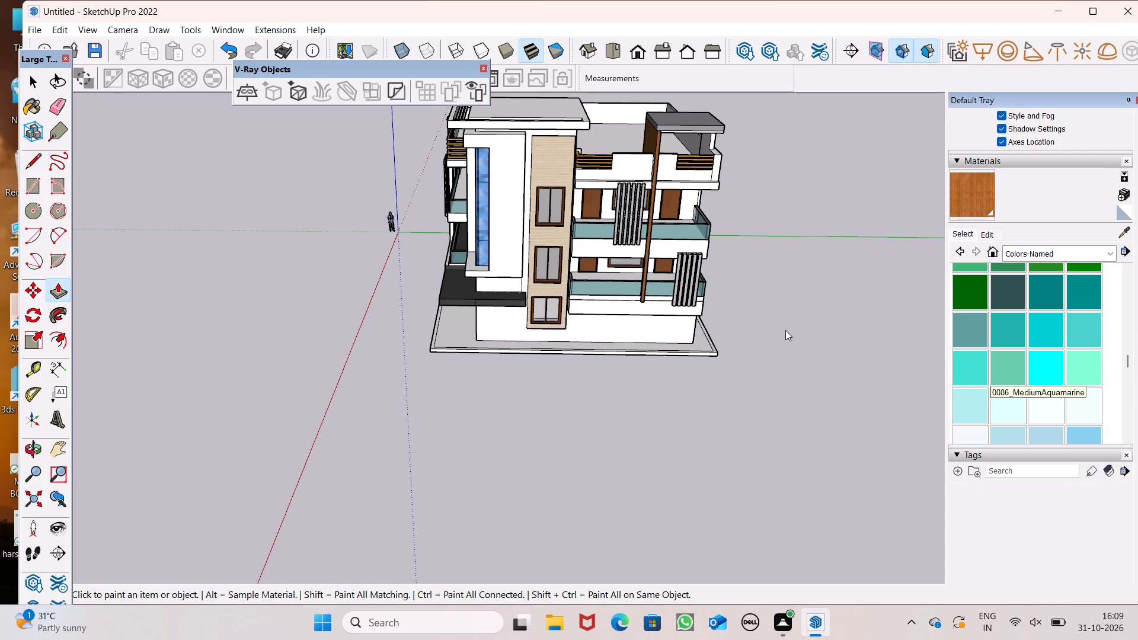
Paint the side and front faces and the inner reveals of the projecting frame around the tall blue glass with 0086_MediumAquamarine.
{"action": "scroll", "coordinate": [587, 304], "scroll_direction": "up", "scroll_amount": 5}
{"action": "scroll", "coordinate": [505, 277], "scroll_direction": "up", "scroll_amount": 1}
{"action": "middle_click_drag", "start_coordinate": [504, 278], "coordinate": [654, 344]}
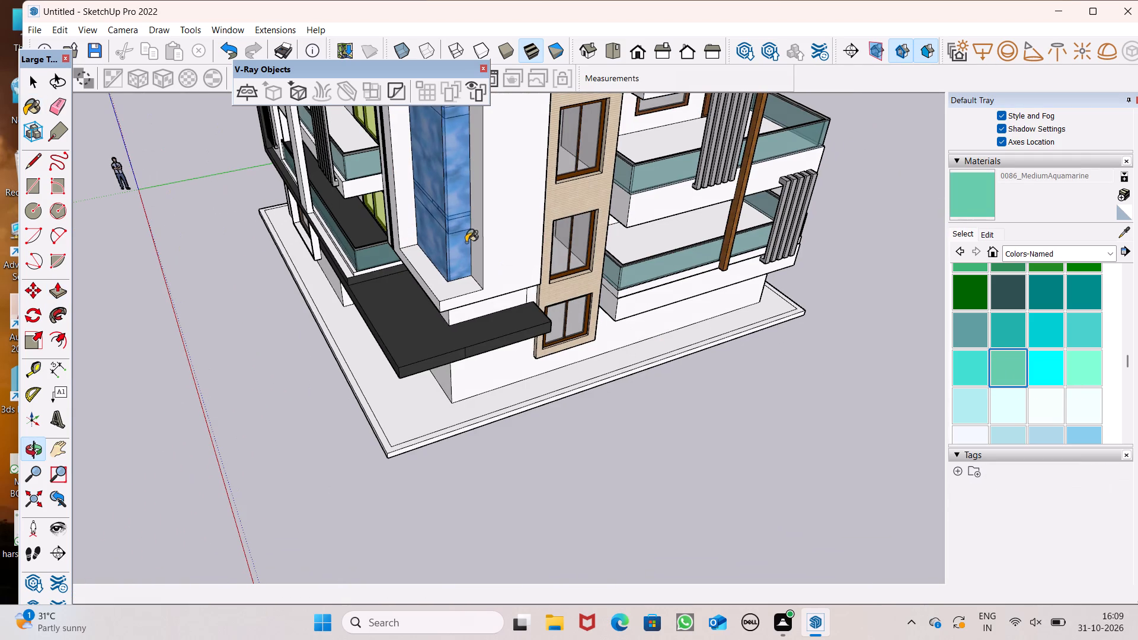
{"action": "left_click", "coordinate": [494, 238]}
{"action": "middle_click_drag", "start_coordinate": [499, 308], "coordinate": [756, 303]}
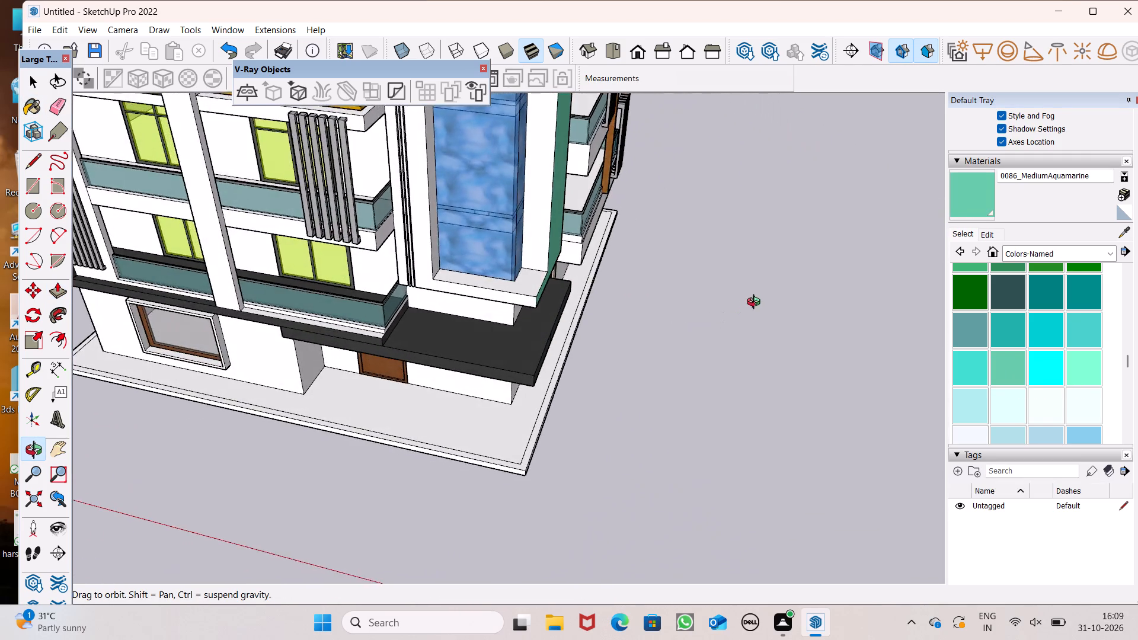
{"action": "middle_click_drag", "start_coordinate": [756, 303], "coordinate": [757, 296]}
{"action": "scroll", "coordinate": [538, 273], "scroll_direction": "up", "scroll_amount": 5}
{"action": "left_click", "coordinate": [541, 245]}
{"action": "left_click", "coordinate": [525, 276]}
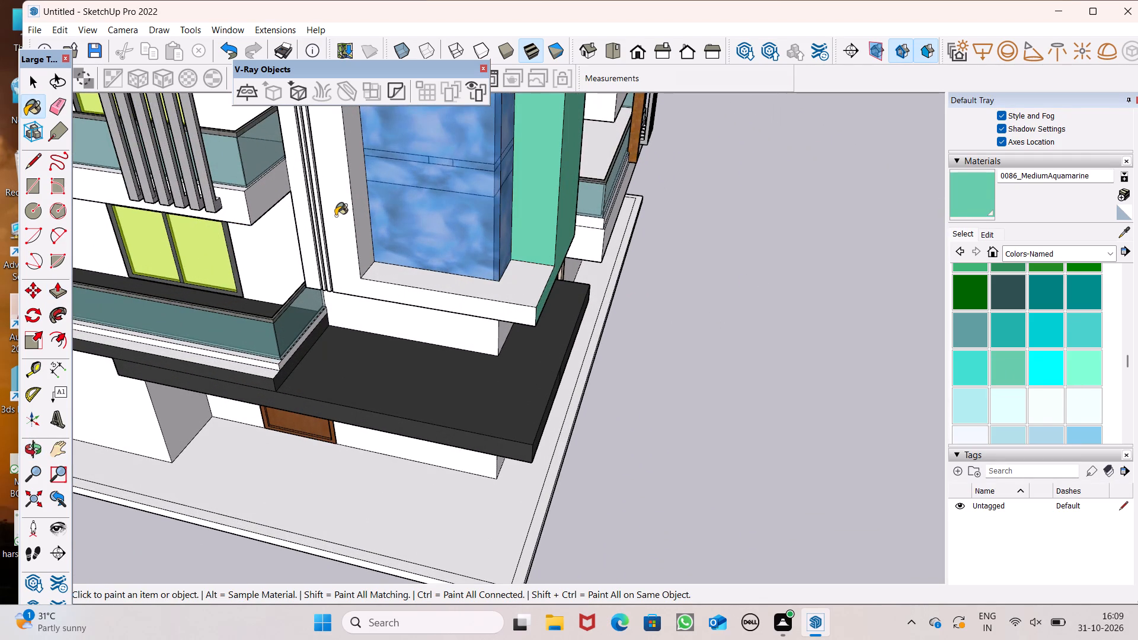
{"action": "left_click", "coordinate": [335, 216]}
{"action": "left_click", "coordinate": [359, 230]}
Paint the glass frame's underside and the soffit of its upper recess with 0086_MediumAquamarine.
{"action": "scroll", "coordinate": [371, 269], "scroll_direction": "down", "scroll_amount": 7}
{"action": "middle_click_drag", "start_coordinate": [484, 332], "coordinate": [375, 156]}
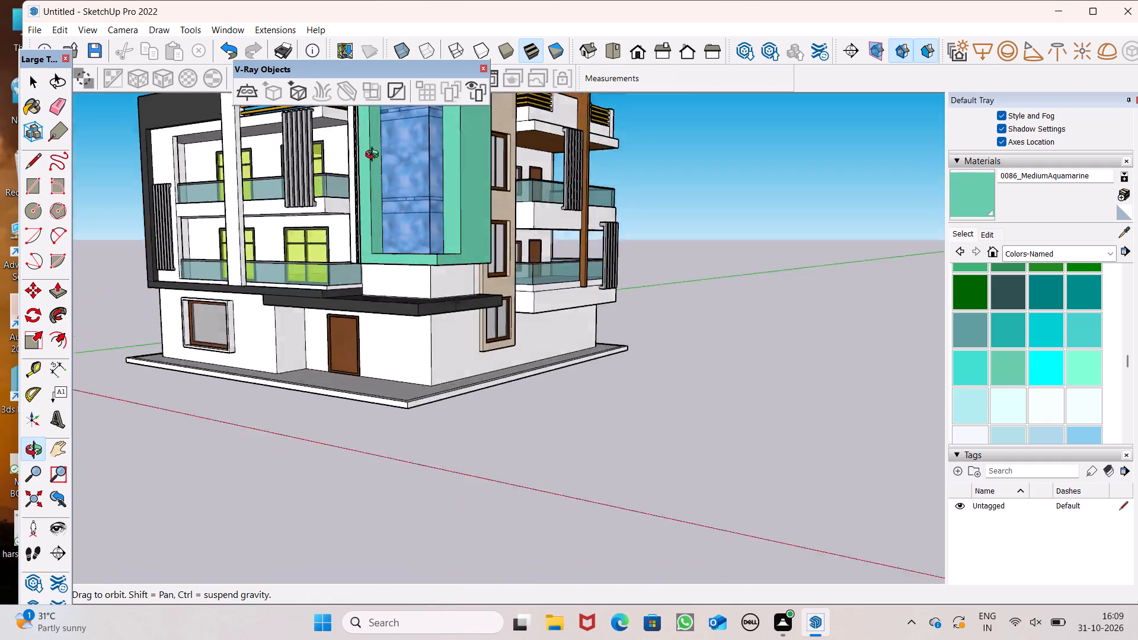
{"action": "middle_click_drag", "start_coordinate": [375, 156], "coordinate": [349, 18]}
{"action": "scroll", "coordinate": [463, 241], "scroll_direction": "up", "scroll_amount": 14}
{"action": "left_click", "coordinate": [427, 274]}
{"action": "scroll", "coordinate": [468, 302], "scroll_direction": "down", "scroll_amount": 11}
{"action": "middle_click_drag", "start_coordinate": [509, 285], "coordinate": [528, 393]}
{"action": "scroll", "coordinate": [480, 367], "scroll_direction": "down", "scroll_amount": 6}
{"action": "scroll", "coordinate": [486, 213], "scroll_direction": "up", "scroll_amount": 6}
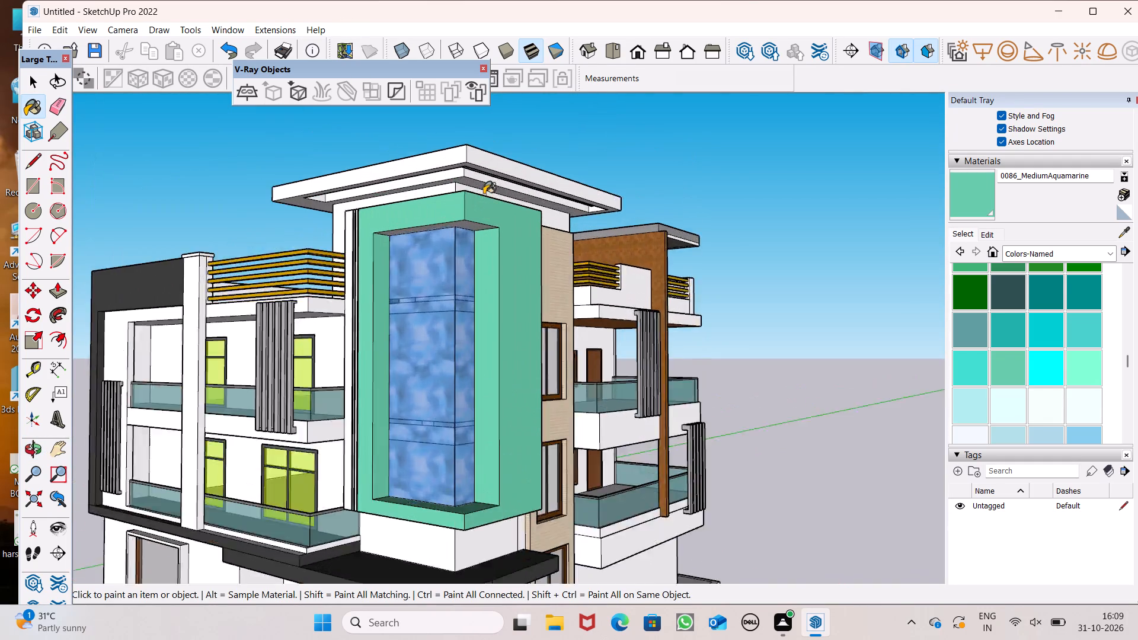
{"action": "scroll", "coordinate": [484, 194], "scroll_direction": "up", "scroll_amount": 10}
{"action": "middle_click_drag", "start_coordinate": [451, 225], "coordinate": [401, 101]}
{"action": "left_click", "coordinate": [418, 144]}
Paint the glass frame's rear edge face beside the beige cladding and its top face with 0086_MediumAquamarine.
{"action": "scroll", "coordinate": [446, 289], "scroll_direction": "down", "scroll_amount": 4}
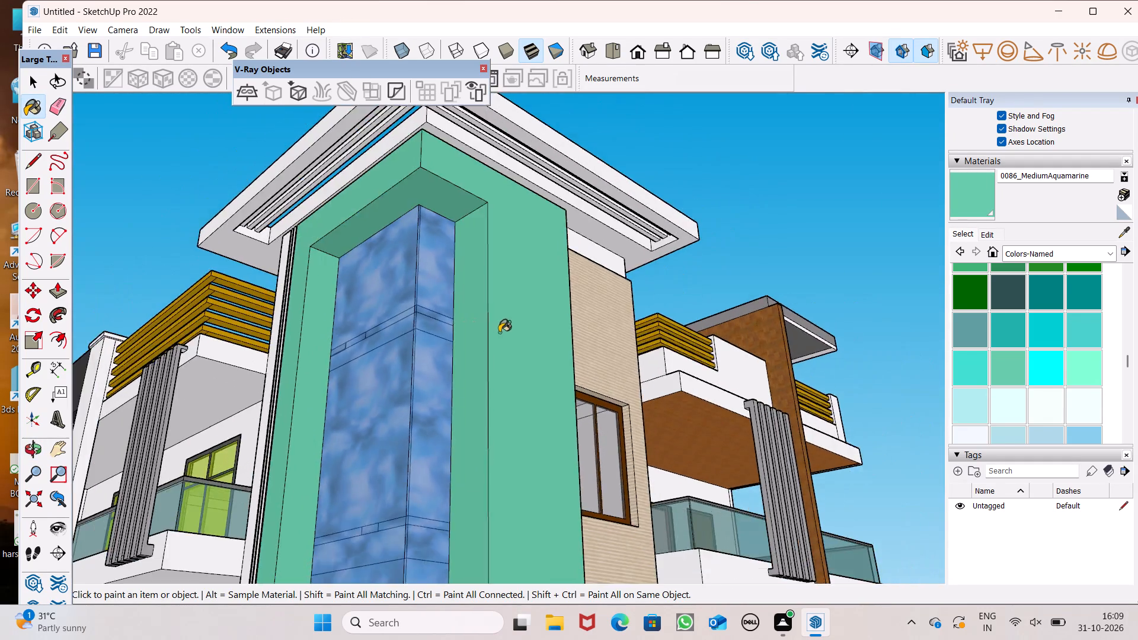
{"action": "middle_click_drag", "start_coordinate": [498, 332], "coordinate": [66, 485]}
{"action": "scroll", "coordinate": [427, 383], "scroll_direction": "up", "scroll_amount": 1}
{"action": "scroll", "coordinate": [278, 349], "scroll_direction": "up", "scroll_amount": 5}
{"action": "left_click", "coordinate": [395, 276]}
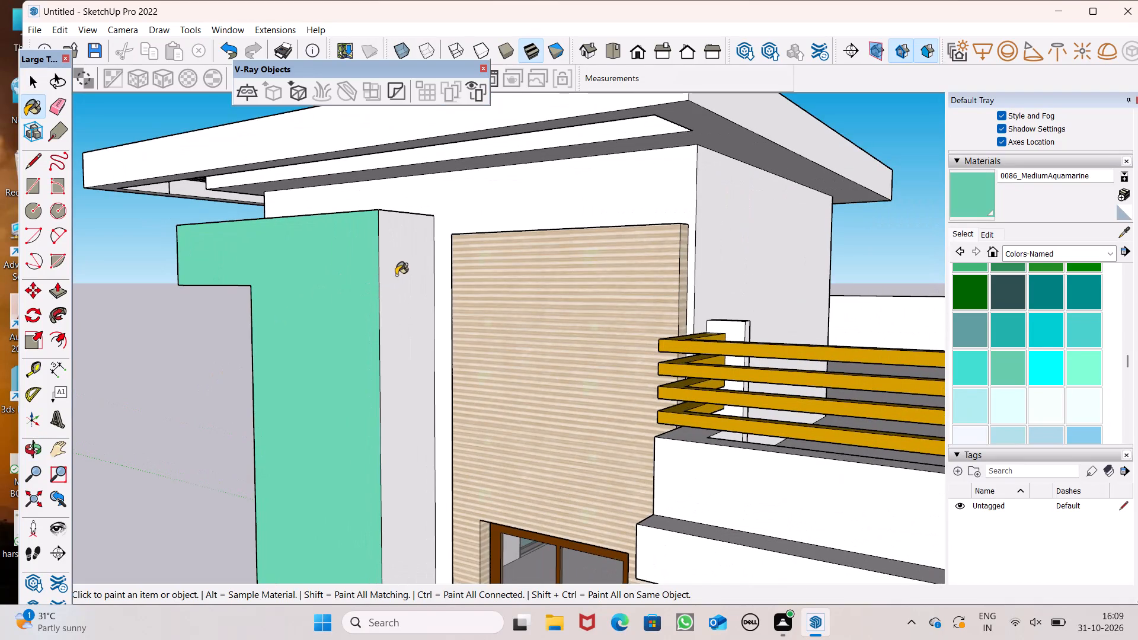
{"action": "middle_click_drag", "start_coordinate": [396, 275], "coordinate": [410, 382]}
{"action": "scroll", "coordinate": [376, 337], "scroll_direction": "up", "scroll_amount": 2}
{"action": "middle_click_drag", "start_coordinate": [260, 364], "coordinate": [335, 307]}
{"action": "scroll", "coordinate": [322, 277], "scroll_direction": "up", "scroll_amount": 5}
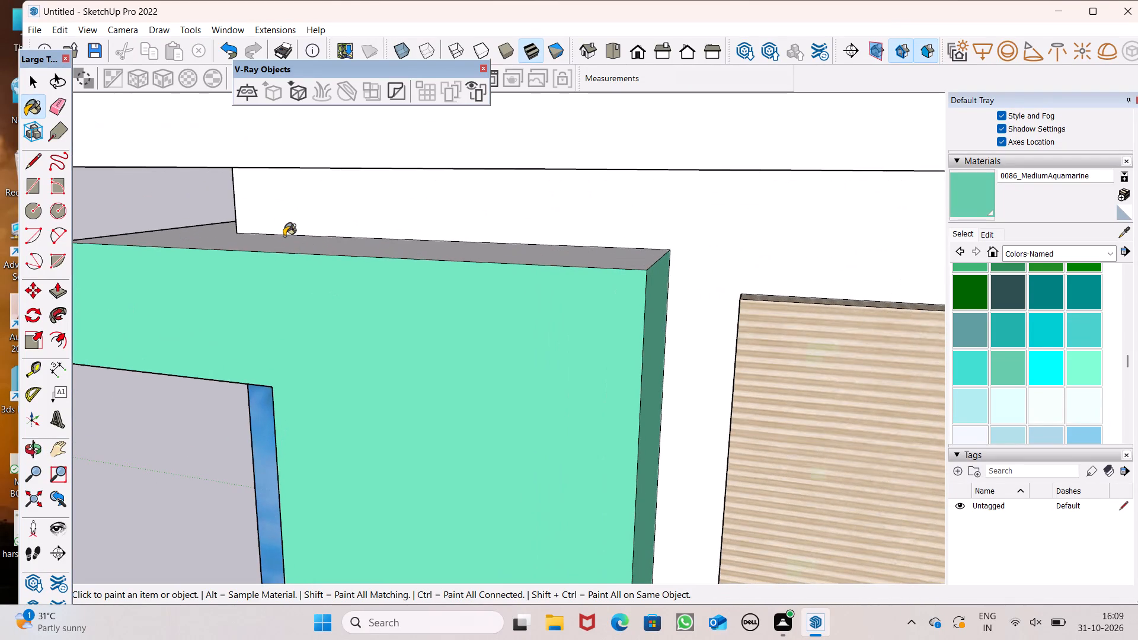
{"action": "left_click", "coordinate": [284, 236]}
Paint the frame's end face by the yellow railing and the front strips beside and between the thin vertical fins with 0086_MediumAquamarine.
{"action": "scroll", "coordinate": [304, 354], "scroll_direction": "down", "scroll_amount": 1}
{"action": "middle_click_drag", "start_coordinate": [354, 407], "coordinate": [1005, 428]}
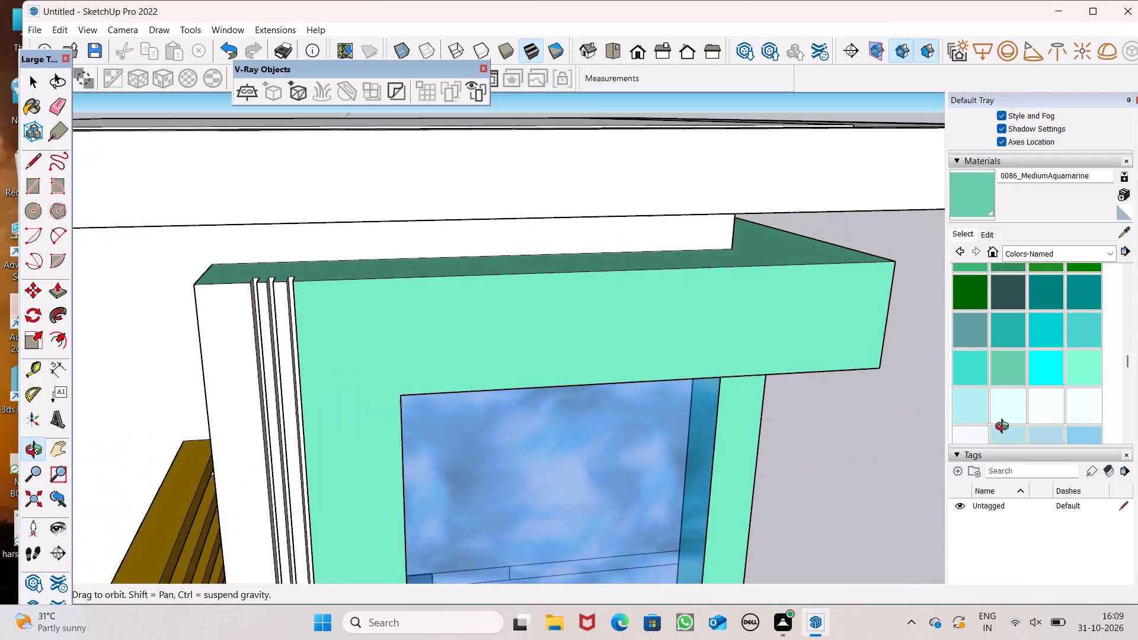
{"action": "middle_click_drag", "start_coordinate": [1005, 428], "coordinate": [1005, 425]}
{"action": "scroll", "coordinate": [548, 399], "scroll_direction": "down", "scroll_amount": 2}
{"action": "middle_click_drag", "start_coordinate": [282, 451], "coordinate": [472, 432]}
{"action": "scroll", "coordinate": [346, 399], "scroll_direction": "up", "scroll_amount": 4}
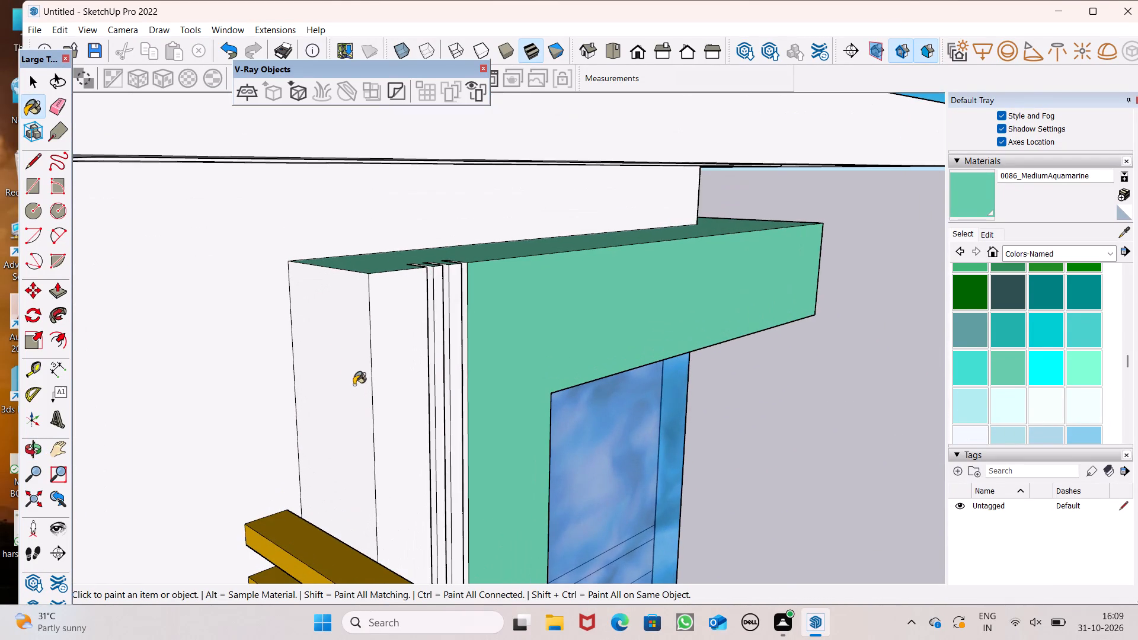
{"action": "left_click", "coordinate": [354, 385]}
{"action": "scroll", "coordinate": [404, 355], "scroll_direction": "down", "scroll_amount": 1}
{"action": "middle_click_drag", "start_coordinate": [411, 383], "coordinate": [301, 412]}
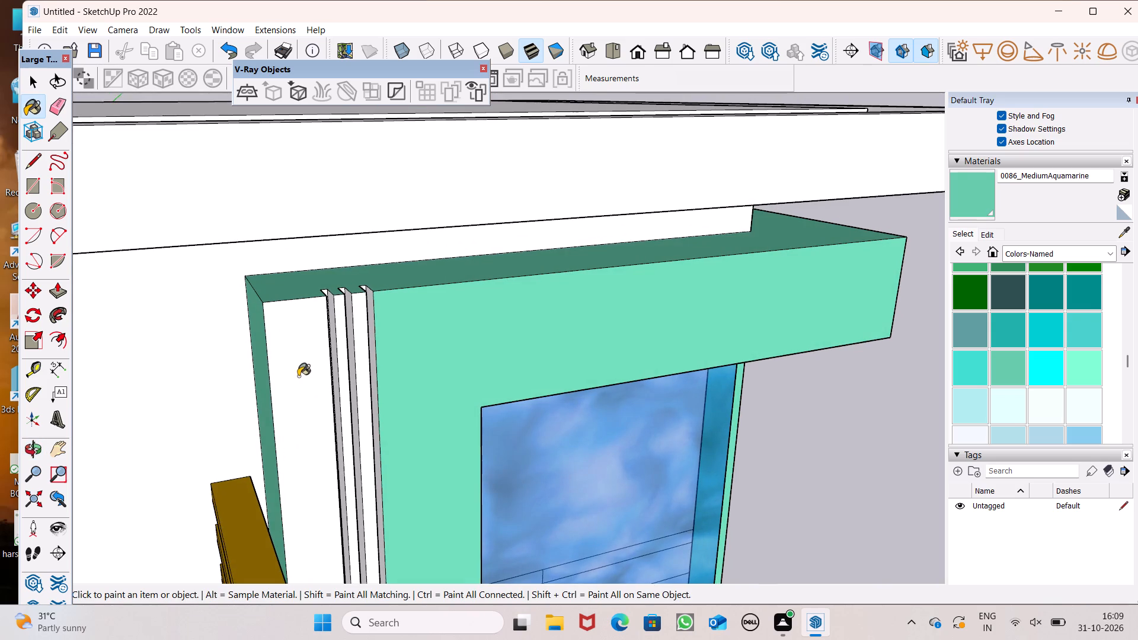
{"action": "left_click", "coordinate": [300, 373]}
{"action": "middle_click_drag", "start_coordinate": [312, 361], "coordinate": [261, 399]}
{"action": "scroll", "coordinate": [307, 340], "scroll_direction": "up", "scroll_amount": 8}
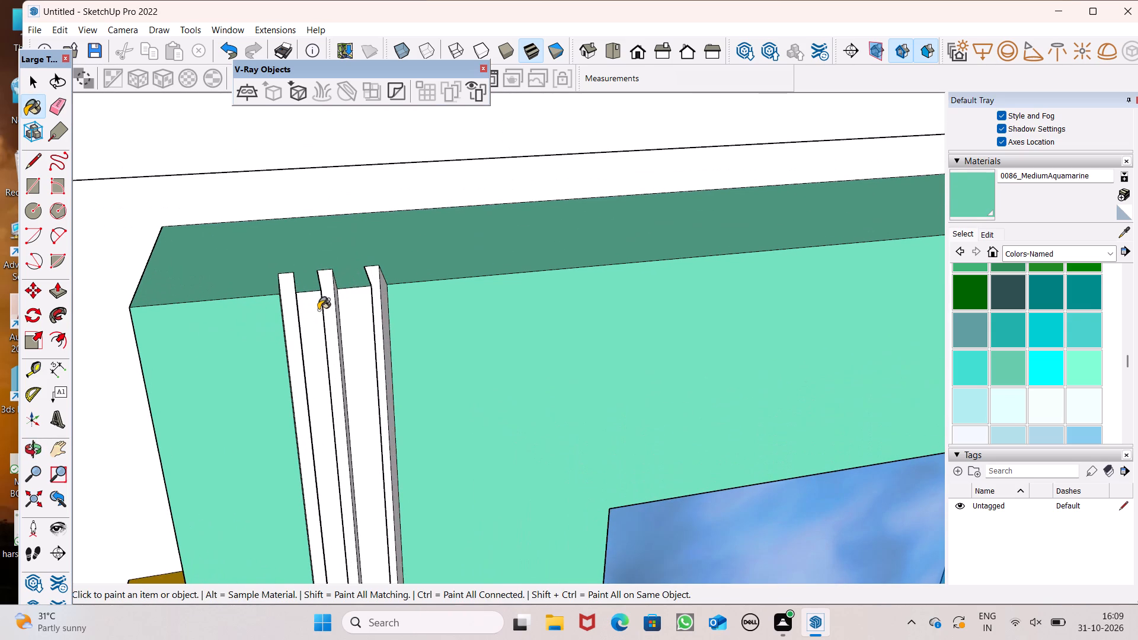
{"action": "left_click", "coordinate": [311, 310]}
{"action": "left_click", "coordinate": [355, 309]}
Repaint the glass frame's front face, outer front strip and top face with 0081_CadetBlue.
{"action": "middle_click_drag", "start_coordinate": [391, 344], "coordinate": [325, 294]}
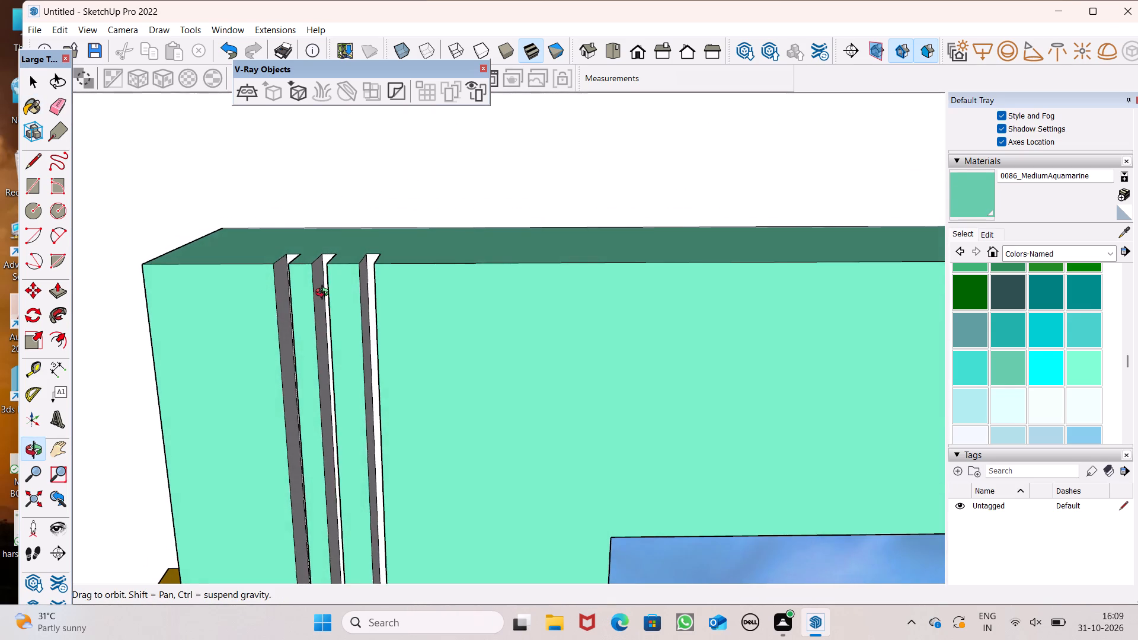
{"action": "middle_click_drag", "start_coordinate": [325, 294], "coordinate": [330, 297]}
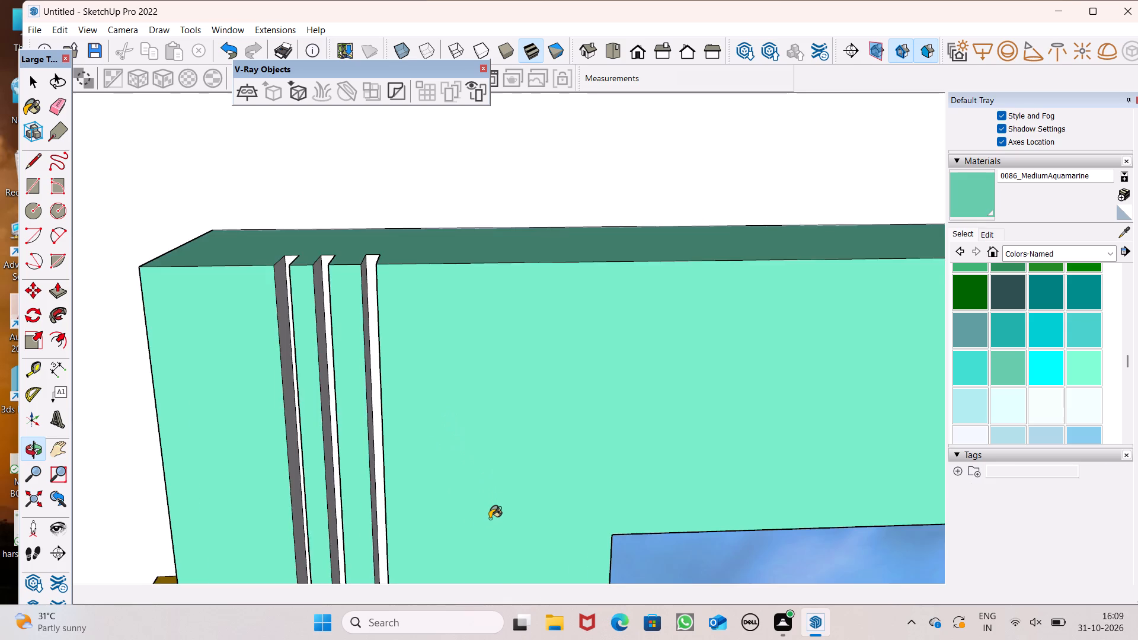
{"action": "scroll", "coordinate": [490, 519], "scroll_direction": "down", "scroll_amount": 5}
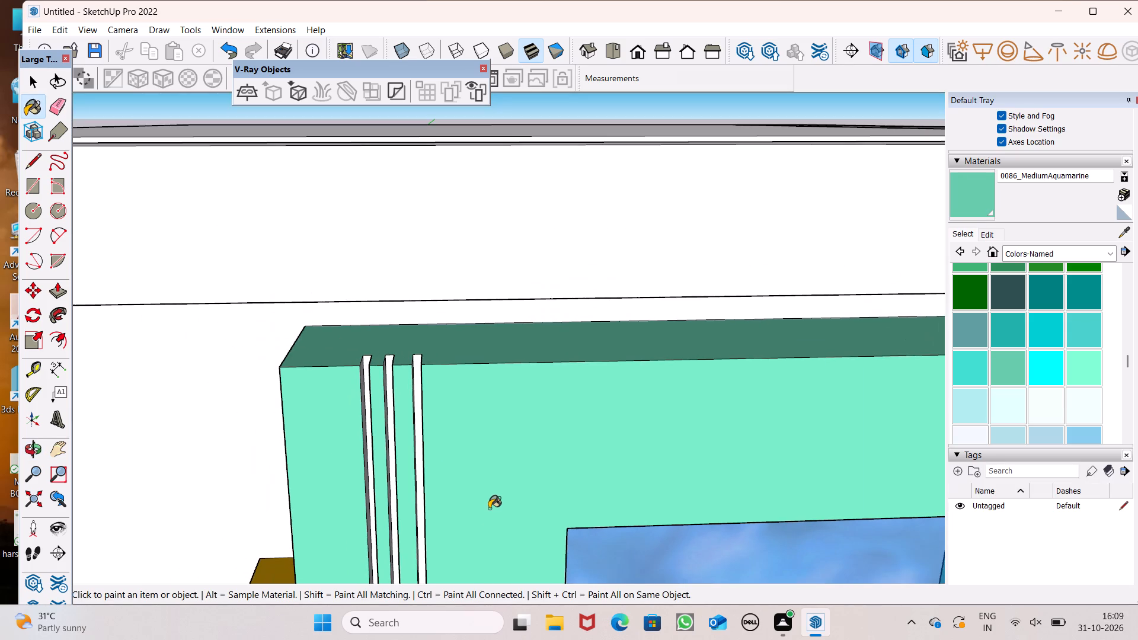
{"action": "scroll", "coordinate": [437, 402], "scroll_direction": "down", "scroll_amount": 4}
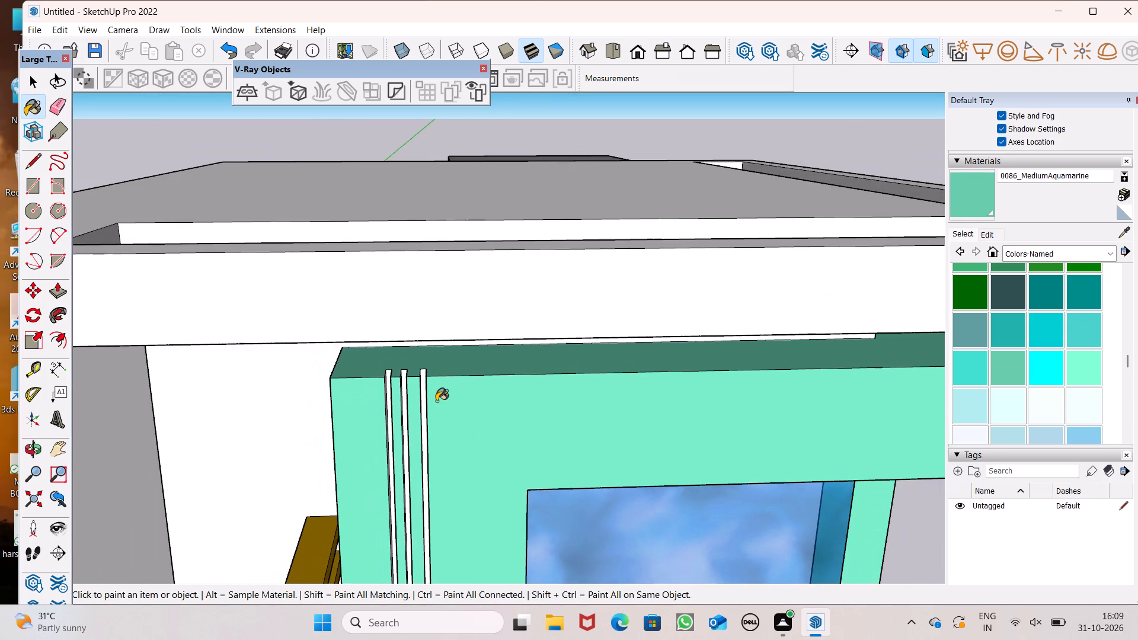
{"action": "scroll", "coordinate": [436, 401], "scroll_direction": "down", "scroll_amount": 7}
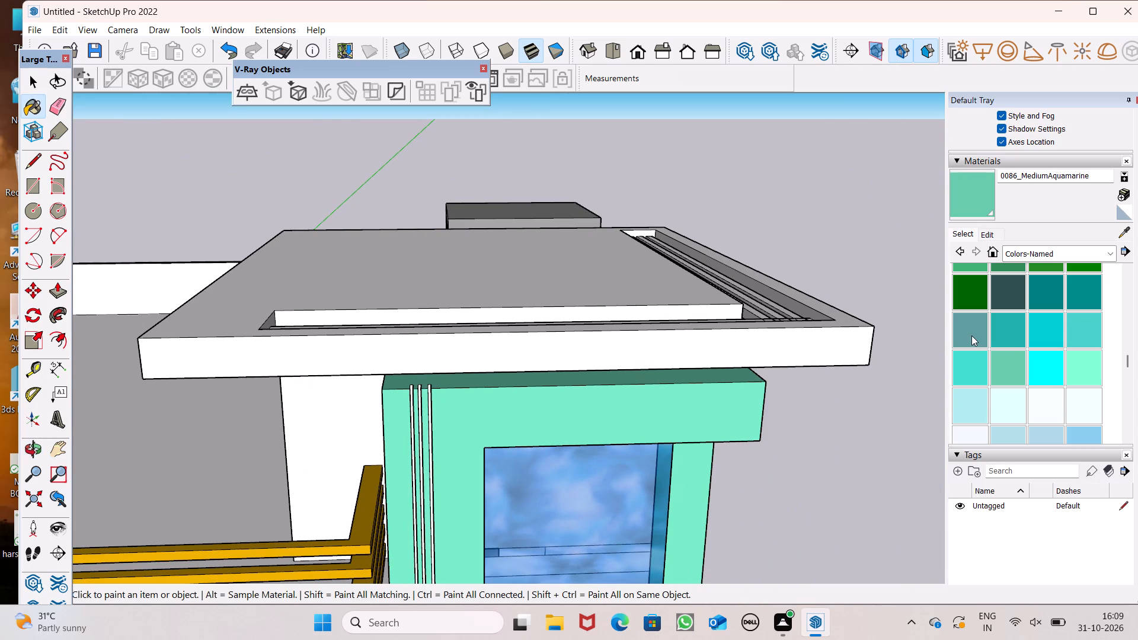
{"action": "left_click", "coordinate": [971, 333]}
{"action": "left_click", "coordinate": [635, 405]}
{"action": "scroll", "coordinate": [463, 413], "scroll_direction": "up", "scroll_amount": 5}
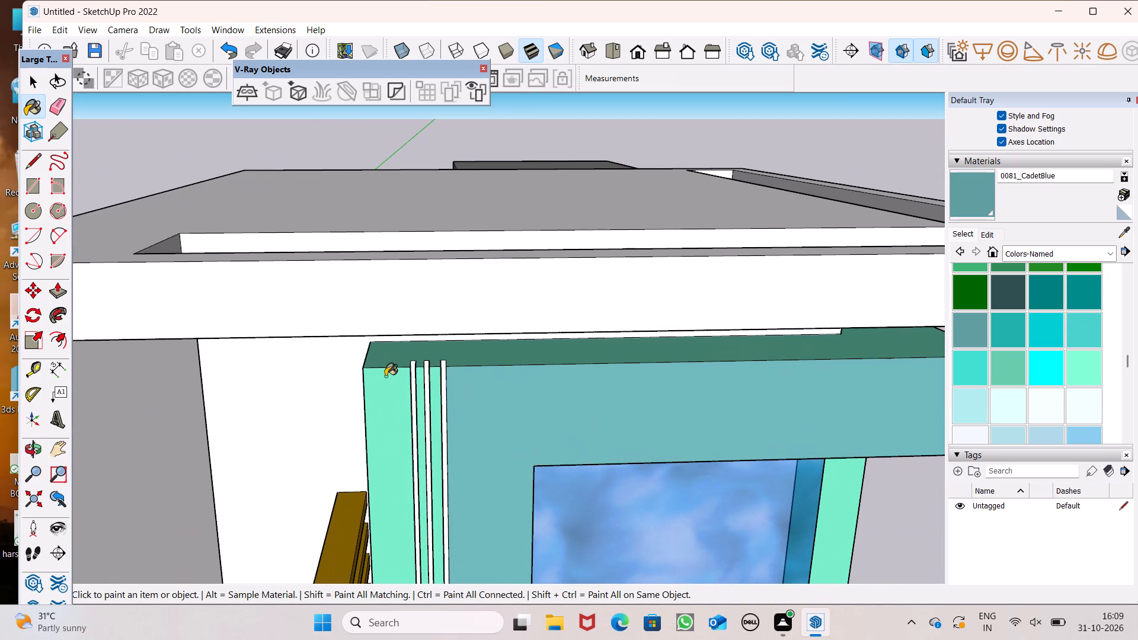
{"action": "left_click", "coordinate": [385, 376]}
{"action": "left_click", "coordinate": [397, 359]}
Repaint the two strips between the vertical fins and the frame's end face by the yellow railing with 0081_CadetBlue.
{"action": "middle_click_drag", "start_coordinate": [482, 397], "coordinate": [493, 461]}
{"action": "scroll", "coordinate": [498, 469], "scroll_direction": "up", "scroll_amount": 7}
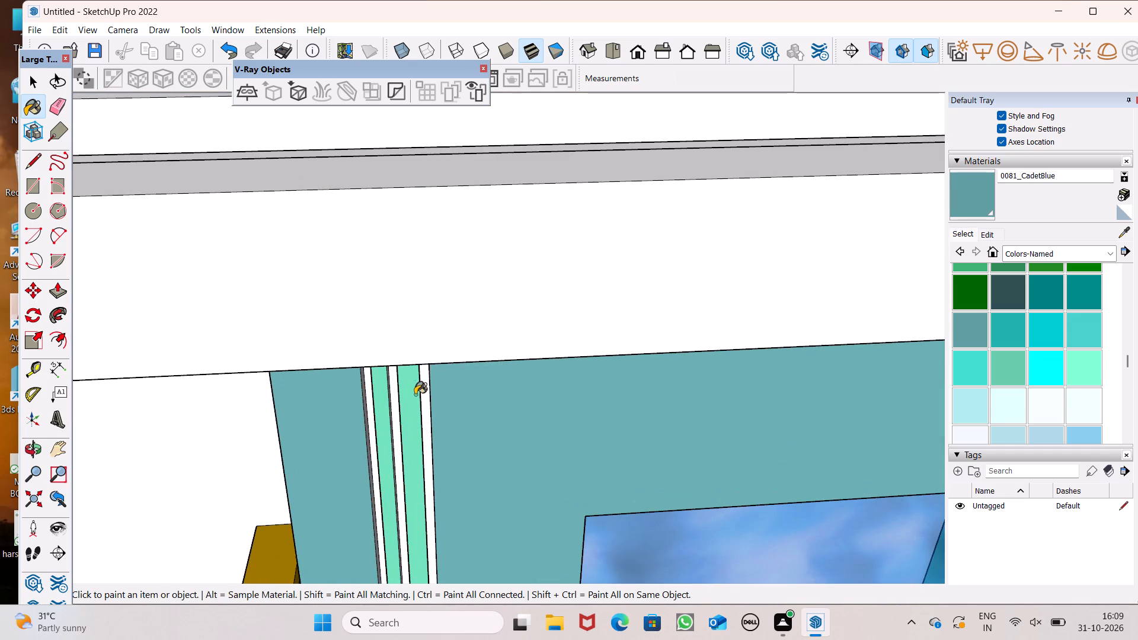
{"action": "left_click", "coordinate": [407, 392]}
{"action": "middle_click_drag", "start_coordinate": [405, 452], "coordinate": [415, 327]}
{"action": "scroll", "coordinate": [374, 343], "scroll_direction": "up", "scroll_amount": 6}
{"action": "left_click", "coordinate": [374, 342]}
{"action": "scroll", "coordinate": [396, 326], "scroll_direction": "down", "scroll_amount": 4}
{"action": "middle_click_drag", "start_coordinate": [388, 359], "coordinate": [397, 370]}
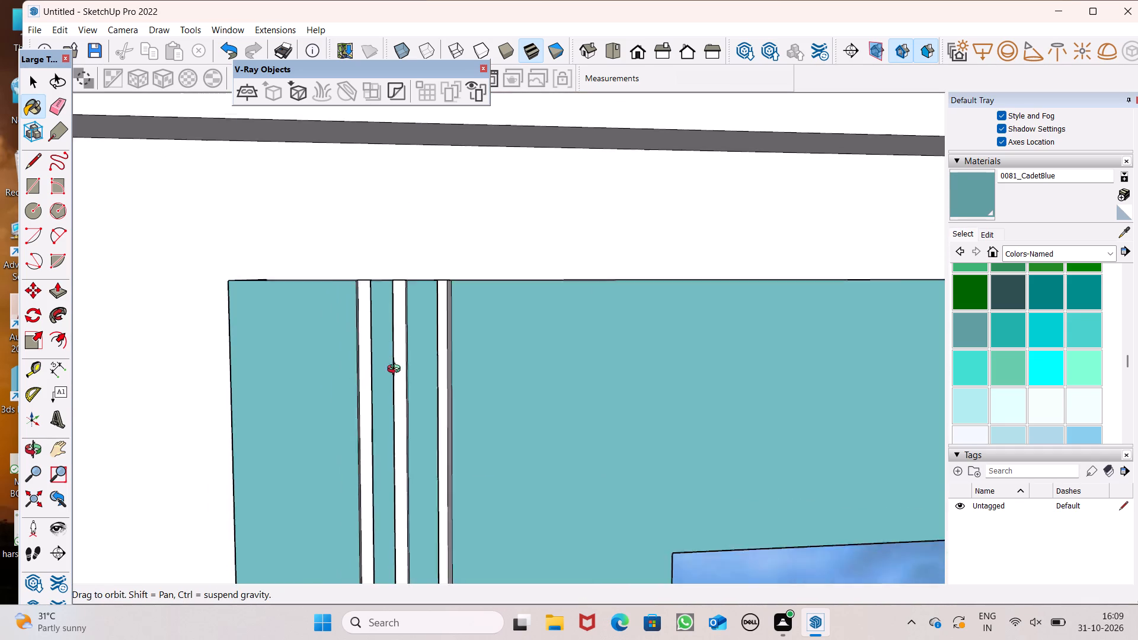
{"action": "middle_click_drag", "start_coordinate": [397, 370], "coordinate": [591, 404]}
{"action": "left_click", "coordinate": [290, 386]}
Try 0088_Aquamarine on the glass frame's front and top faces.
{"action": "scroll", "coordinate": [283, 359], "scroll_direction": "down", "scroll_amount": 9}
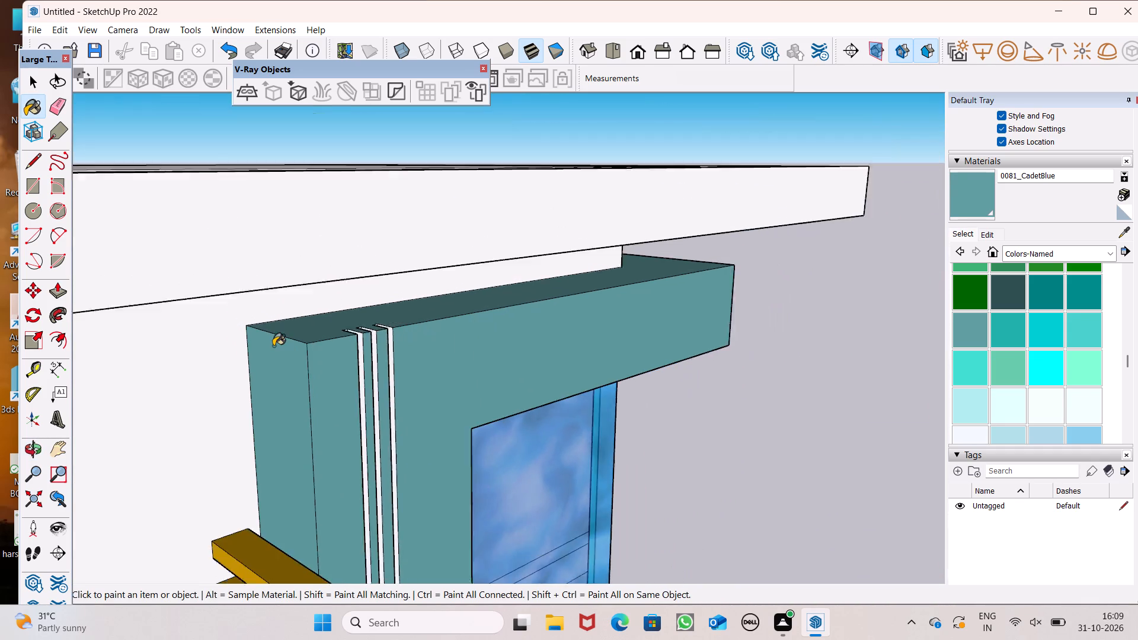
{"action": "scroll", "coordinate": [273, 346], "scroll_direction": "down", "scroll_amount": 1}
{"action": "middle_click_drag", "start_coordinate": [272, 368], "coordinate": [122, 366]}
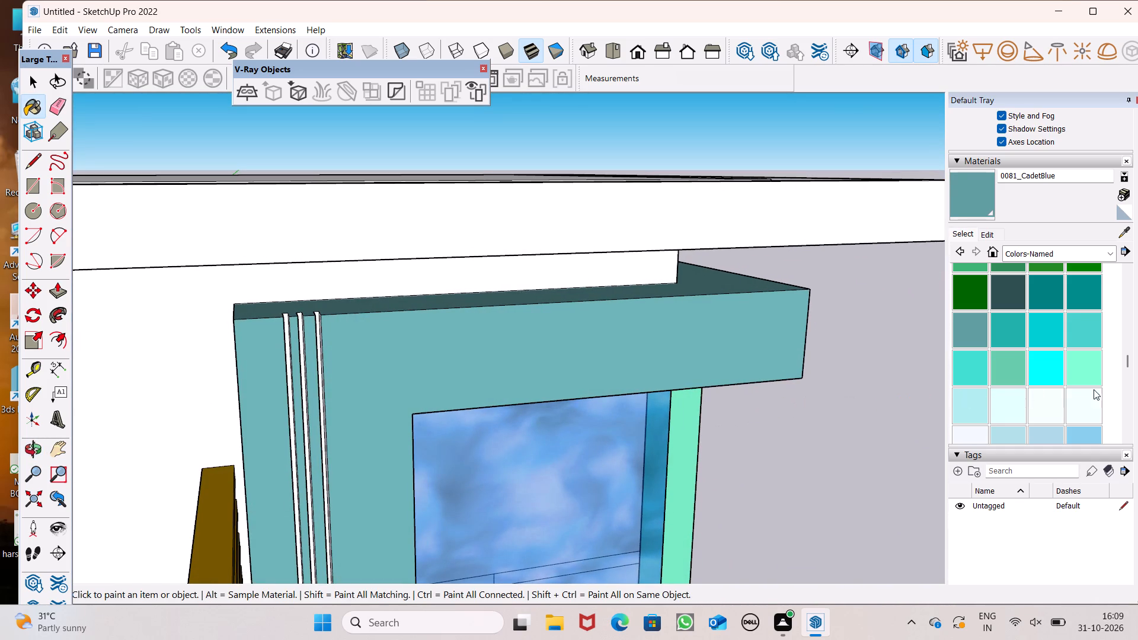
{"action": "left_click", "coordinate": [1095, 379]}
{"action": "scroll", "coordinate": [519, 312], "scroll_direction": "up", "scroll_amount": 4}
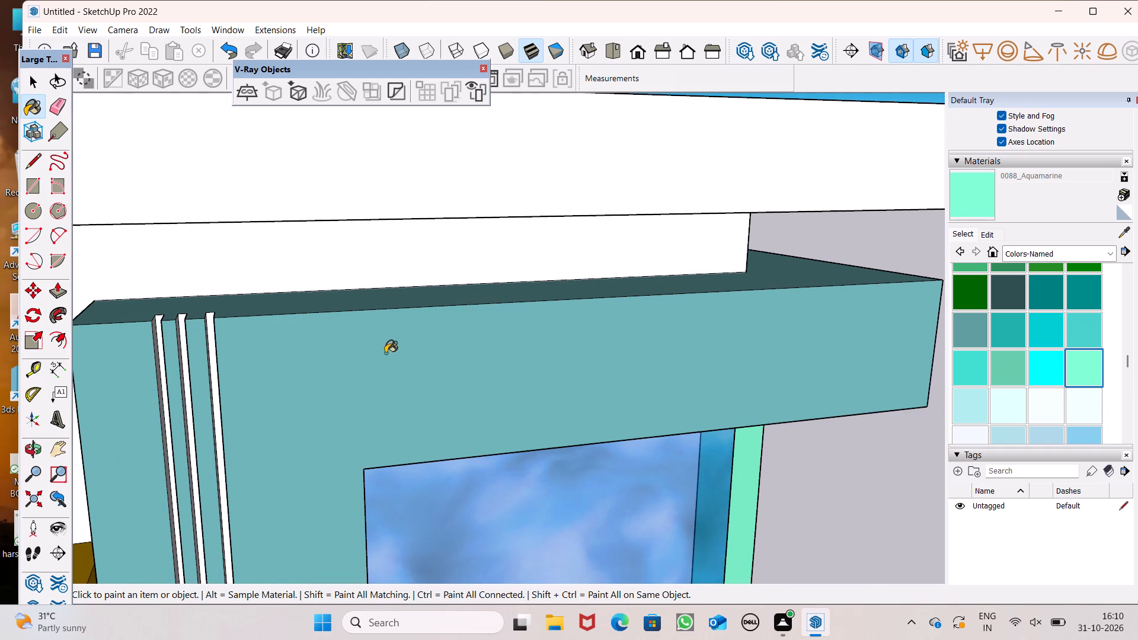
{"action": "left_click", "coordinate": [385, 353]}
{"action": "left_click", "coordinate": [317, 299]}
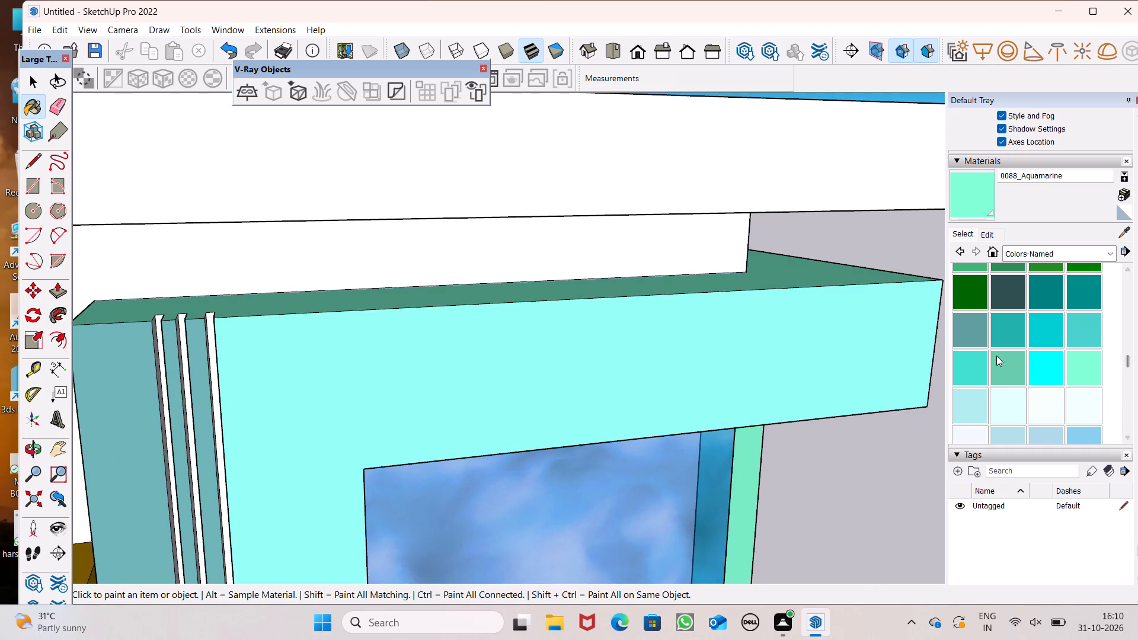
Paint the glass frame's front and top faces with 0086_MediumAquamarine.
{"action": "left_click", "coordinate": [1003, 361]}
{"action": "left_click", "coordinate": [667, 359]}
{"action": "left_click", "coordinate": [594, 295]}
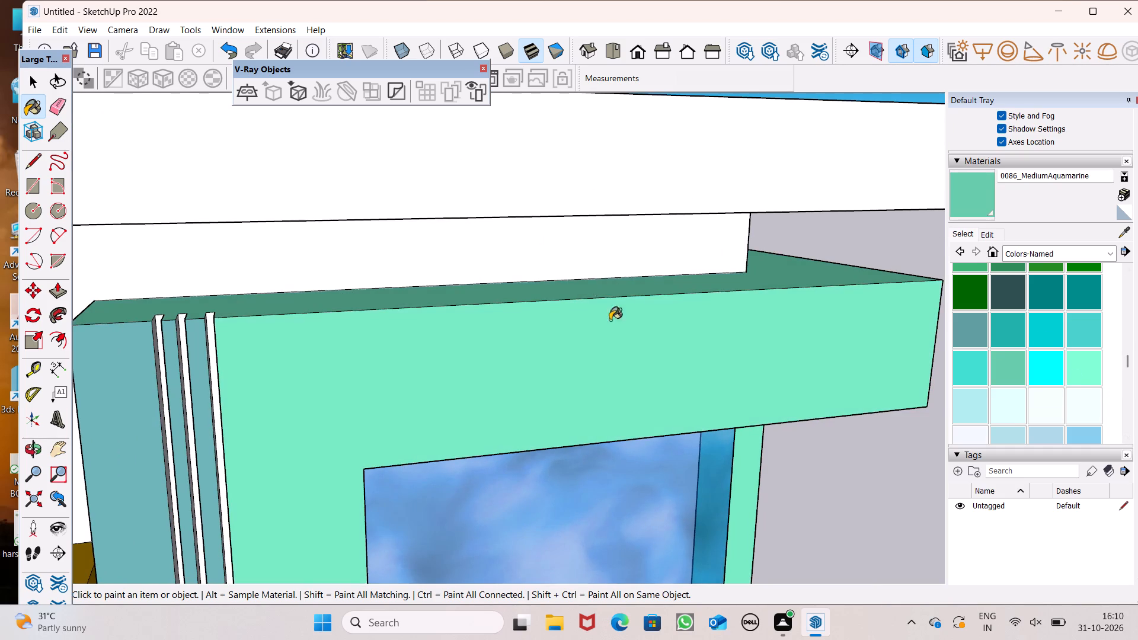
Paint the glass frame's outer front strip and the two strips between its vertical grooves with 0086_MediumAquamarine.
{"action": "middle_click_drag", "start_coordinate": [613, 326], "coordinate": [779, 353]}
{"action": "scroll", "coordinate": [232, 409], "scroll_direction": "up", "scroll_amount": 6}
{"action": "left_click_drag", "start_coordinate": [203, 447], "coordinate": [217, 449]}
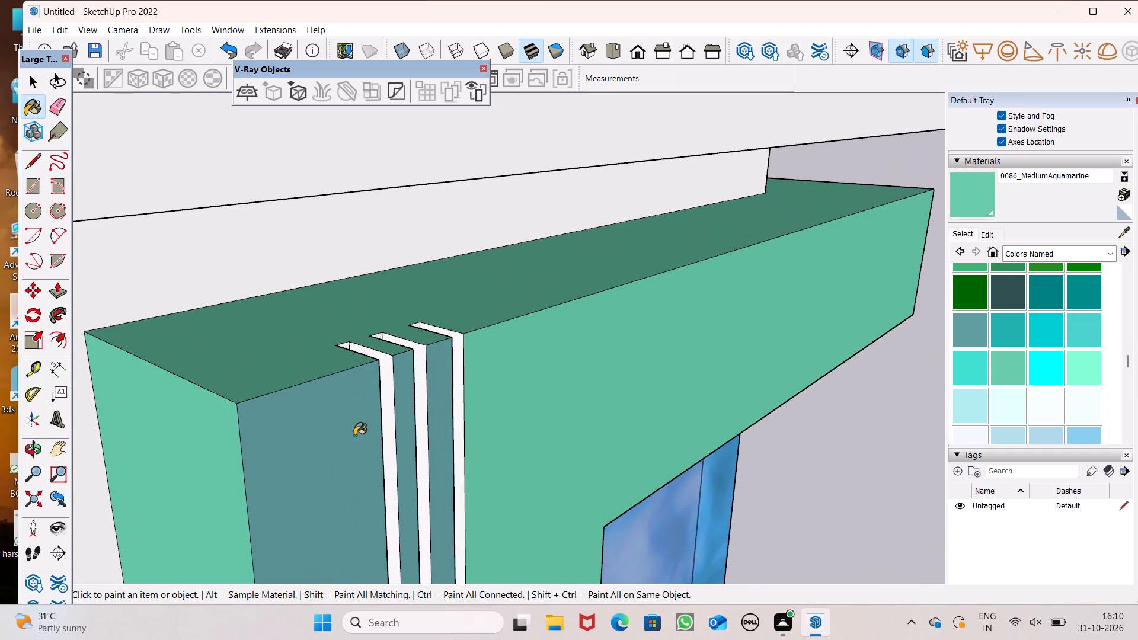
{"action": "left_click", "coordinate": [354, 434]}
{"action": "middle_click_drag", "start_coordinate": [366, 433], "coordinate": [260, 422]}
{"action": "scroll", "coordinate": [306, 393], "scroll_direction": "up", "scroll_amount": 6}
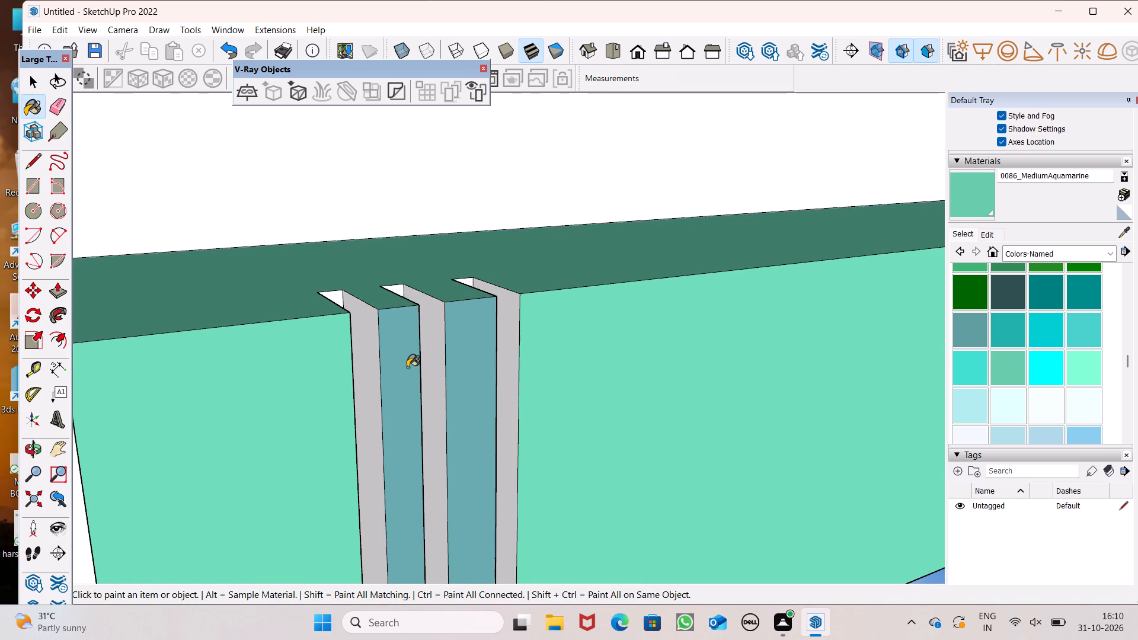
{"action": "left_click", "coordinate": [407, 367]}
{"action": "scroll", "coordinate": [397, 359], "scroll_direction": "up", "scroll_amount": 7}
{"action": "left_click", "coordinate": [318, 313]}
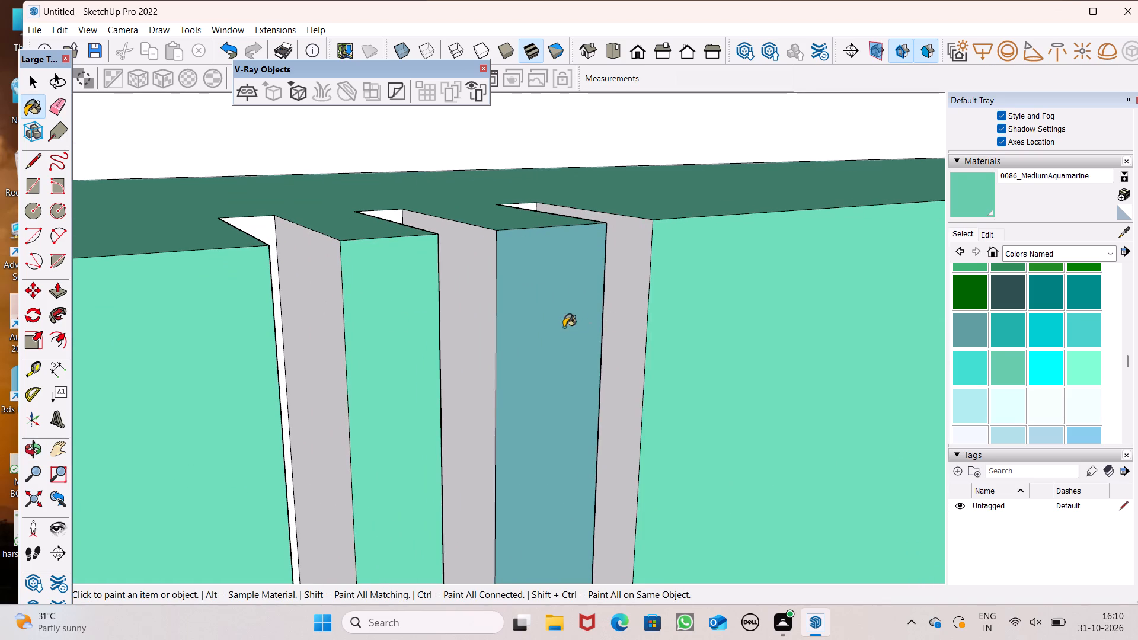
{"action": "left_click", "coordinate": [564, 327]}
Paint the side and back walls inside the frame's three vertical grooves with 0086_MediumAquamarine.
{"action": "middle_click_drag", "start_coordinate": [588, 371], "coordinate": [540, 394]}
{"action": "left_click", "coordinate": [442, 286]}
{"action": "scroll", "coordinate": [383, 210], "scroll_direction": "up", "scroll_amount": 3}
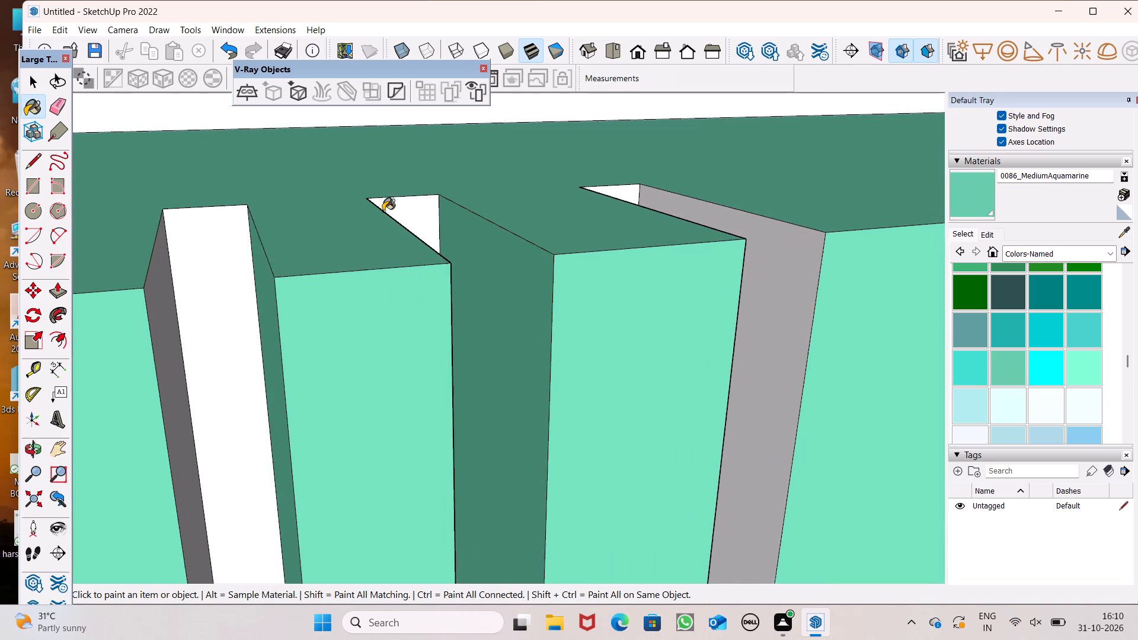
{"action": "scroll", "coordinate": [383, 211], "scroll_direction": "up", "scroll_amount": 2}
{"action": "left_click", "coordinate": [413, 216]}
{"action": "left_click", "coordinate": [175, 268]}
{"action": "left_click", "coordinate": [120, 351]}
{"action": "scroll", "coordinate": [158, 290], "scroll_direction": "down", "scroll_amount": 7}
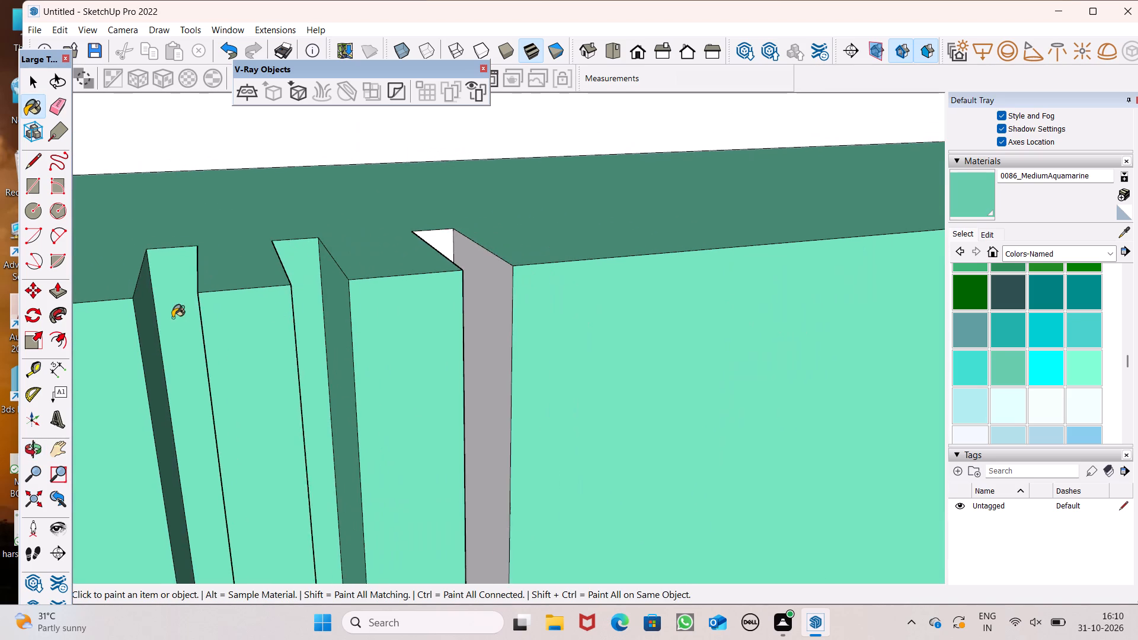
{"action": "scroll", "coordinate": [402, 318], "scroll_direction": "up", "scroll_amount": 5}
{"action": "left_click", "coordinate": [462, 206]}
{"action": "left_click", "coordinate": [538, 292]}
{"action": "scroll", "coordinate": [568, 380], "scroll_direction": "up", "scroll_amount": 1}
{"action": "middle_click_drag", "start_coordinate": [565, 379], "coordinate": [445, 375]}
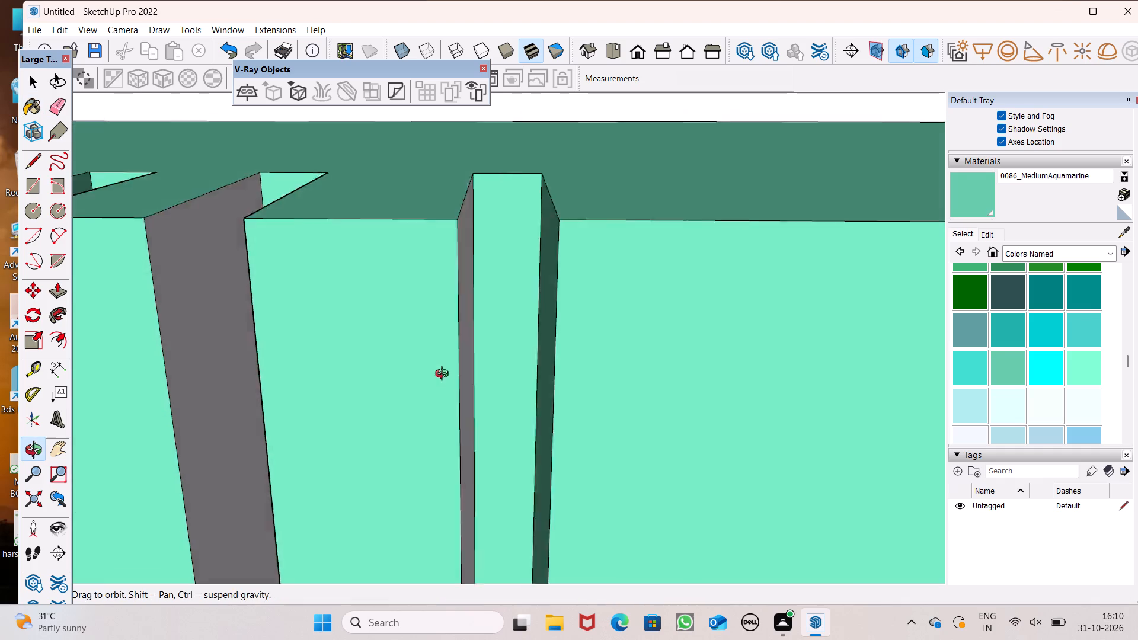
{"action": "middle_click_drag", "start_coordinate": [445, 375], "coordinate": [317, 371]}
{"action": "left_click", "coordinate": [439, 353]}
{"action": "left_click", "coordinate": [255, 321]}
{"action": "scroll", "coordinate": [445, 290], "scroll_direction": "down", "scroll_amount": 12}
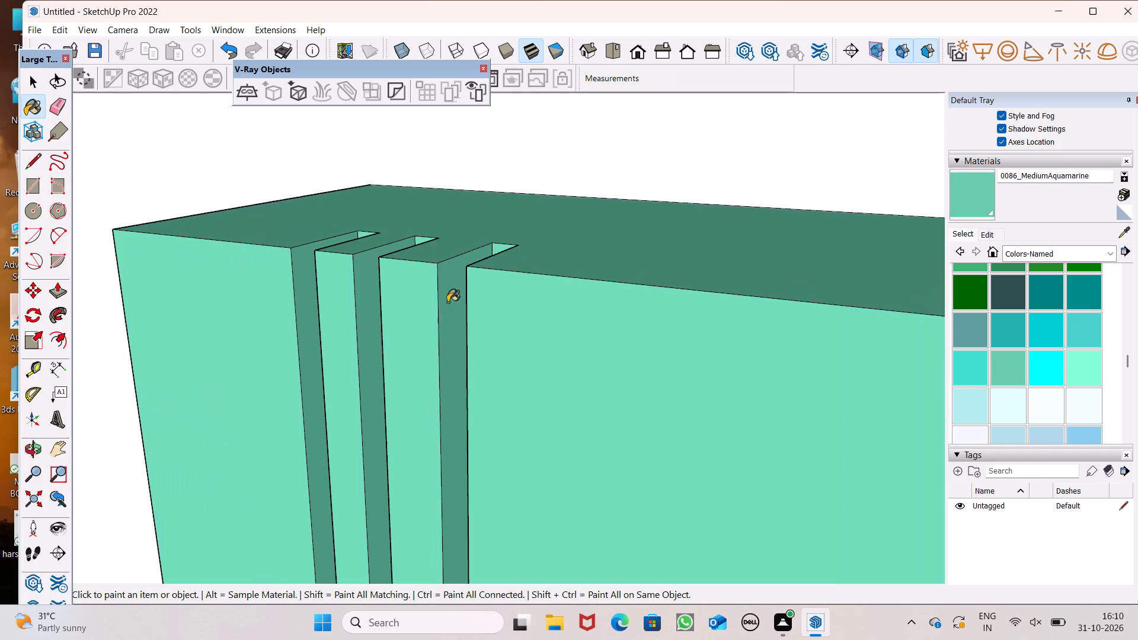
Examine the recoloured glass frame from below and the whole house from a distance.
{"action": "middle_click_drag", "start_coordinate": [463, 428], "coordinate": [598, 378]}
{"action": "scroll", "coordinate": [580, 344], "scroll_direction": "down", "scroll_amount": 5}
{"action": "scroll", "coordinate": [483, 300], "scroll_direction": "down", "scroll_amount": 5}
{"action": "scroll", "coordinate": [303, 290], "scroll_direction": "down", "scroll_amount": 5}
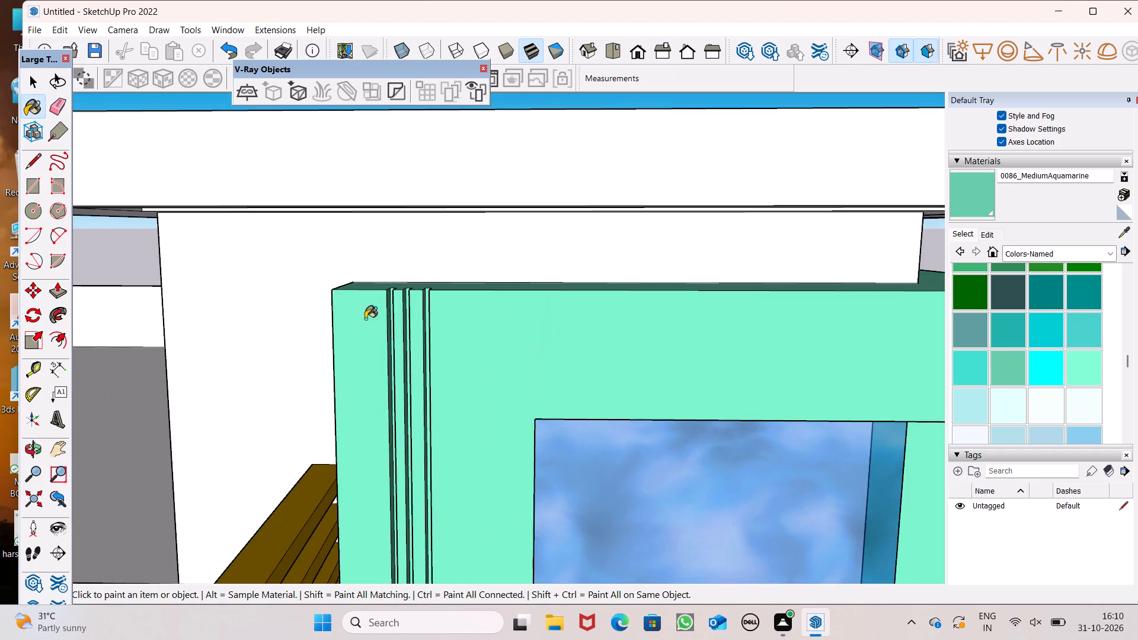
{"action": "scroll", "coordinate": [370, 316], "scroll_direction": "down", "scroll_amount": 6}
{"action": "middle_click_drag", "start_coordinate": [378, 366], "coordinate": [110, 198]}
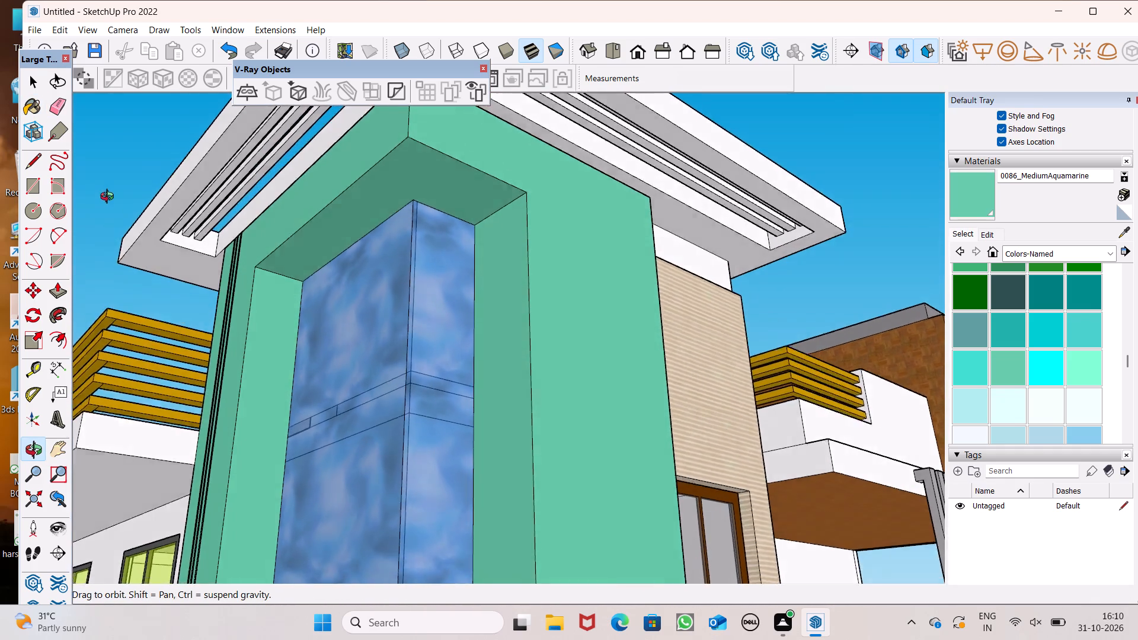
{"action": "middle_click_drag", "start_coordinate": [110, 198], "coordinate": [152, 179]}
{"action": "scroll", "coordinate": [126, 177], "scroll_direction": "up", "scroll_amount": 5}
{"action": "left_click", "coordinate": [467, 155]}
{"action": "scroll", "coordinate": [549, 348], "scroll_direction": "down", "scroll_amount": 14}
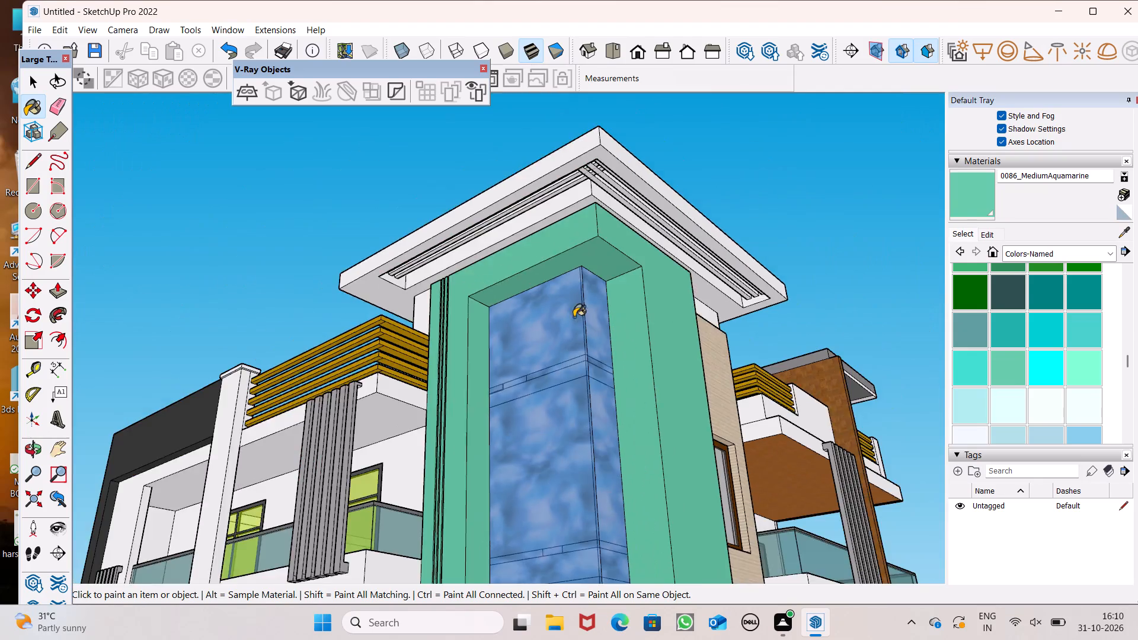
{"action": "middle_click_drag", "start_coordinate": [667, 316], "coordinate": [840, 508]}
{"action": "scroll", "coordinate": [679, 271], "scroll_direction": "down", "scroll_amount": 9}
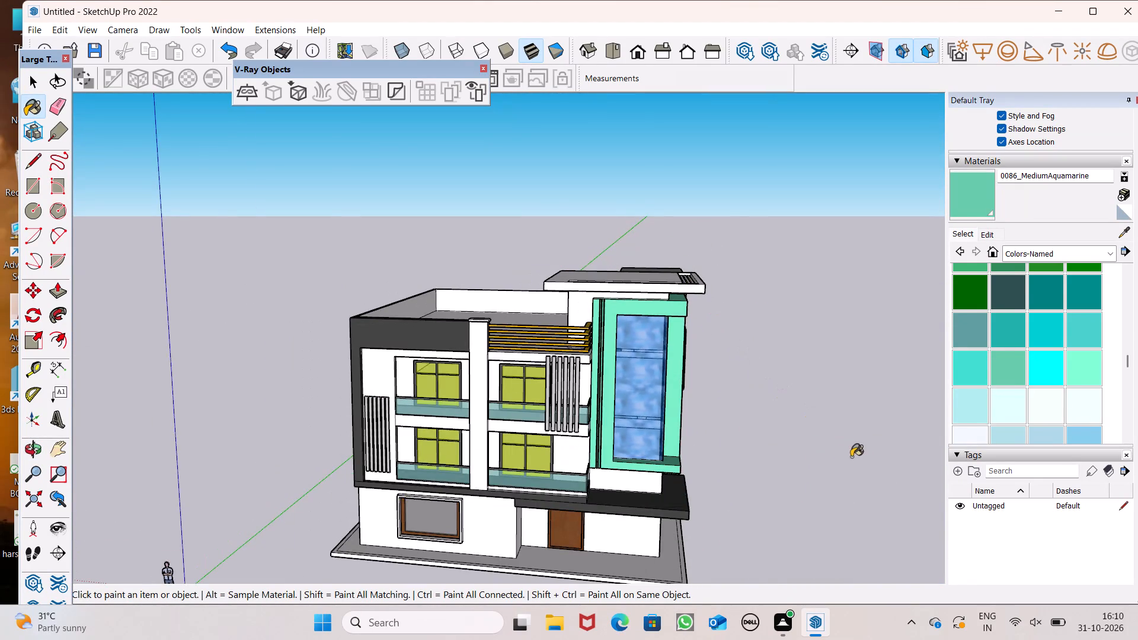
{"action": "scroll", "coordinate": [847, 457], "scroll_direction": "down", "scroll_amount": 3}
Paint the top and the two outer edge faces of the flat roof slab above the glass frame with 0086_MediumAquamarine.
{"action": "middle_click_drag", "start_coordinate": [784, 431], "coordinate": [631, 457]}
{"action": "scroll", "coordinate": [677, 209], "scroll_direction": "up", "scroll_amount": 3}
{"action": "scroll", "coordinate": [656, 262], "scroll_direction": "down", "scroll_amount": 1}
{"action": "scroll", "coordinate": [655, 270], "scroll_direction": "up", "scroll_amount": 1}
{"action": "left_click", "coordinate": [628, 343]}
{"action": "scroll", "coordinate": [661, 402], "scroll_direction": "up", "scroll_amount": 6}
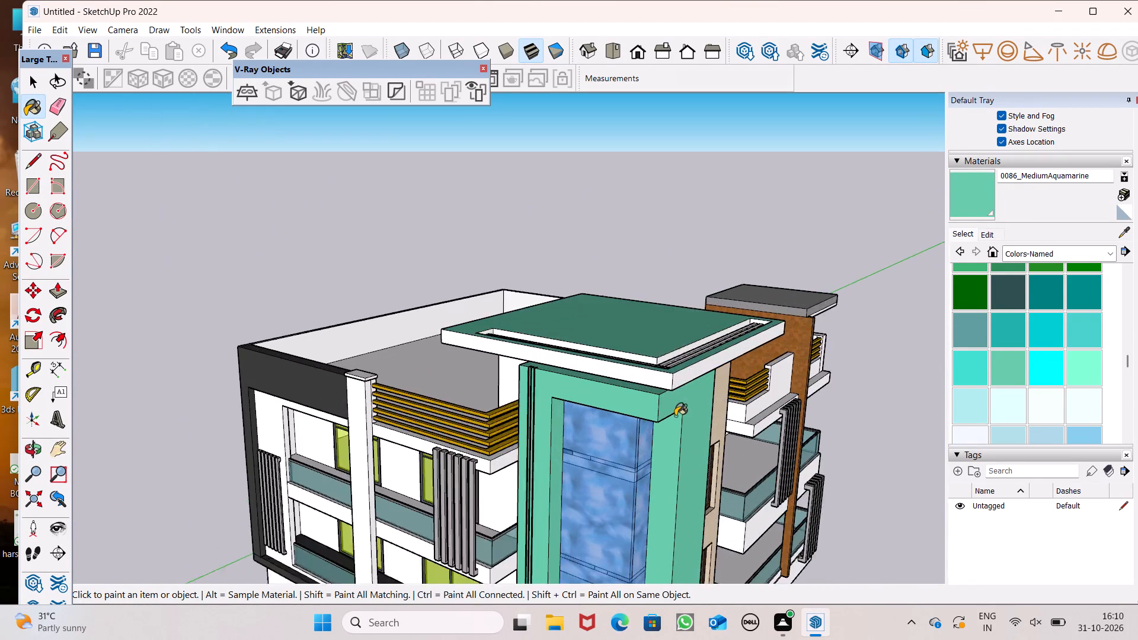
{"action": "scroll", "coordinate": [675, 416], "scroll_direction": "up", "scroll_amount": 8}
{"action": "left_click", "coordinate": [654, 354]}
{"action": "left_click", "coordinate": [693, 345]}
Paint the roof slab's inner slot walls and the walls of the slot on the yellow-railing side with 0086_MediumAquamarine.
{"action": "middle_click_drag", "start_coordinate": [698, 347], "coordinate": [574, 351]}
{"action": "scroll", "coordinate": [568, 327], "scroll_direction": "up", "scroll_amount": 5}
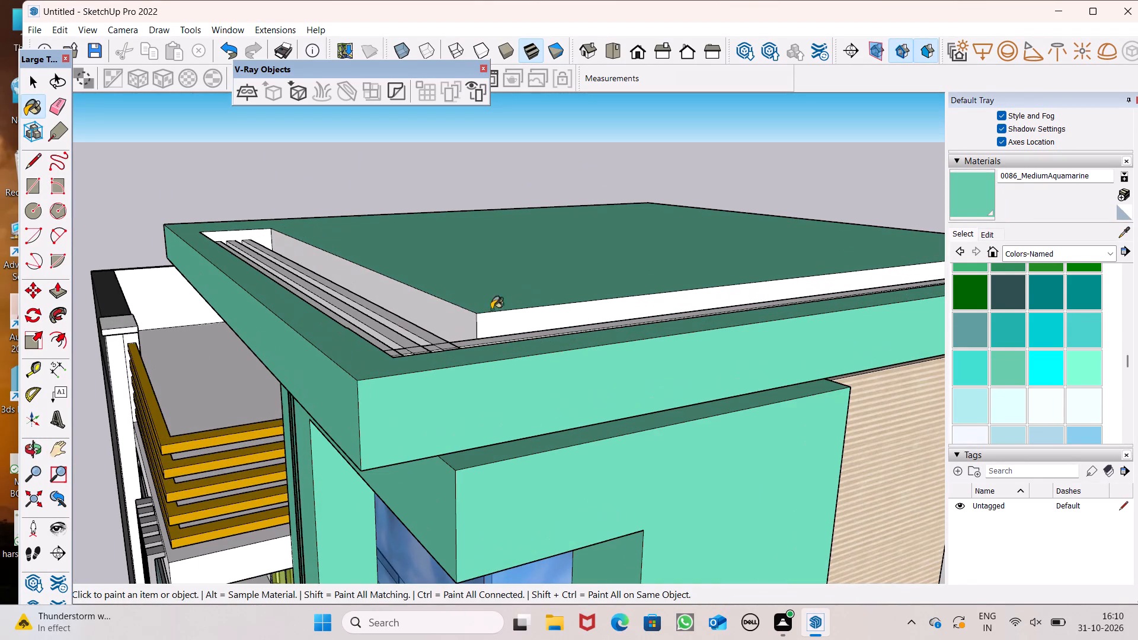
{"action": "left_click", "coordinate": [435, 310]}
{"action": "left_click", "coordinate": [516, 331]}
{"action": "scroll", "coordinate": [510, 327], "scroll_direction": "down", "scroll_amount": 5}
{"action": "middle_click_drag", "start_coordinate": [521, 345], "coordinate": [148, 441]}
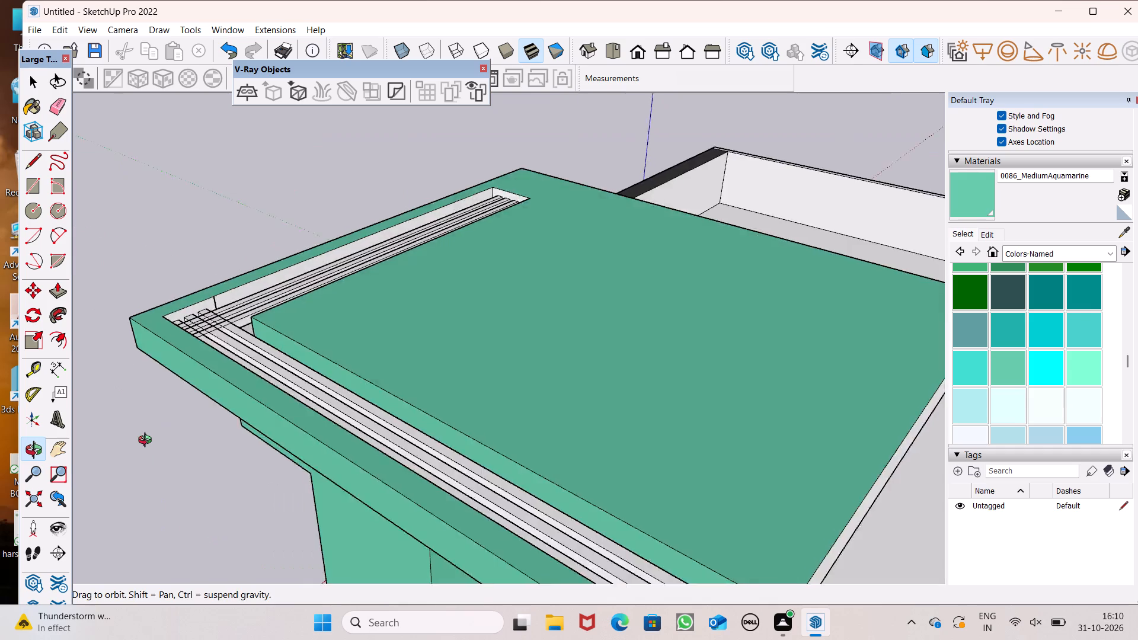
{"action": "middle_click_drag", "start_coordinate": [148, 441], "coordinate": [143, 416]}
{"action": "scroll", "coordinate": [218, 350], "scroll_direction": "up", "scroll_amount": 1}
{"action": "middle_click_drag", "start_coordinate": [219, 350], "coordinate": [365, 366]}
{"action": "scroll", "coordinate": [328, 323], "scroll_direction": "up", "scroll_amount": 6}
{"action": "left_click", "coordinate": [305, 357]}
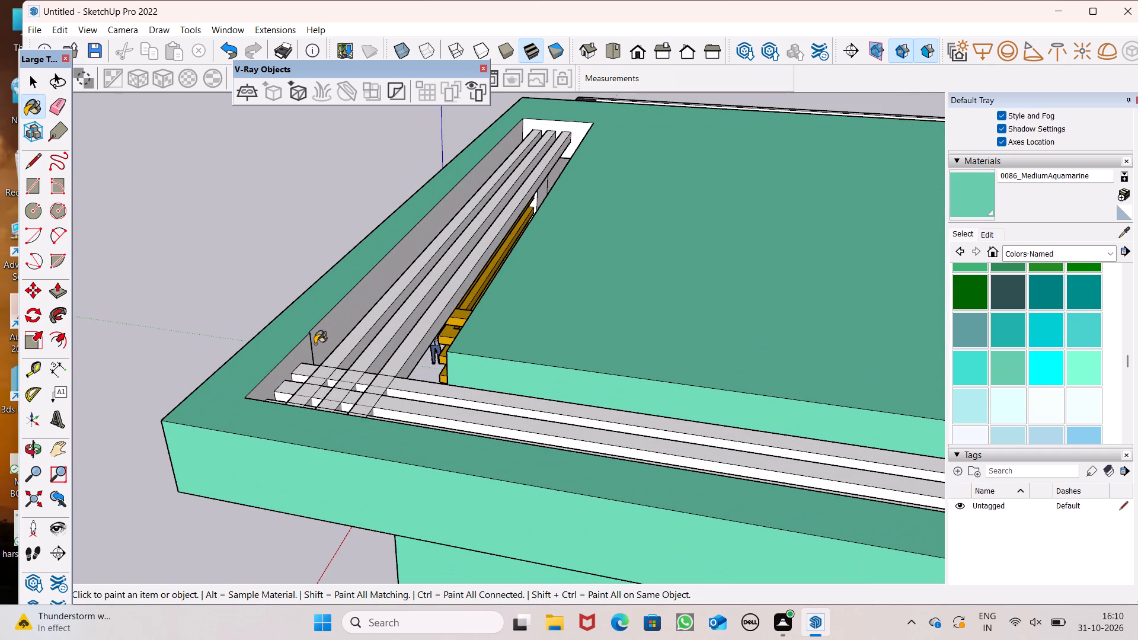
{"action": "left_click", "coordinate": [317, 341]}
{"action": "scroll", "coordinate": [522, 159], "scroll_direction": "up", "scroll_amount": 8}
{"action": "left_click", "coordinate": [576, 143]}
{"action": "middle_click_drag", "start_coordinate": [616, 244], "coordinate": [845, 242]}
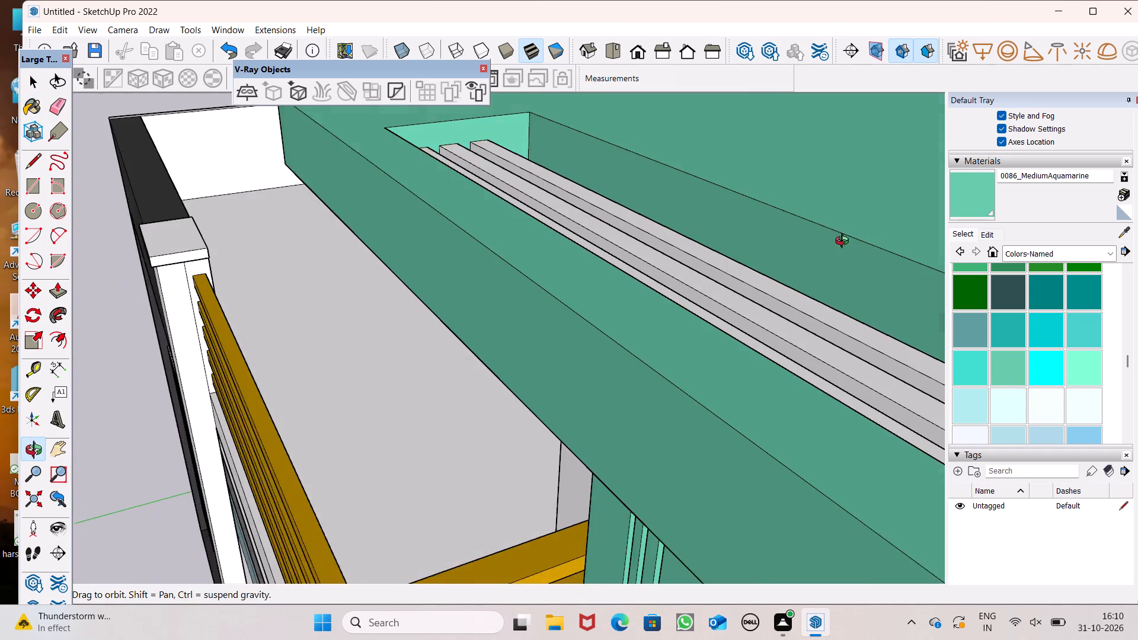
{"action": "middle_click_drag", "start_coordinate": [845, 242], "coordinate": [845, 242]}
{"action": "scroll", "coordinate": [845, 242], "scroll_direction": "up", "scroll_amount": 1}
{"action": "left_click", "coordinate": [789, 237]}
Paint the underside of the roof slab above the glass frame with 0086_MediumAquamarine.
{"action": "scroll", "coordinate": [575, 217], "scroll_direction": "down", "scroll_amount": 13}
{"action": "middle_click_drag", "start_coordinate": [610, 392], "coordinate": [577, 168]}
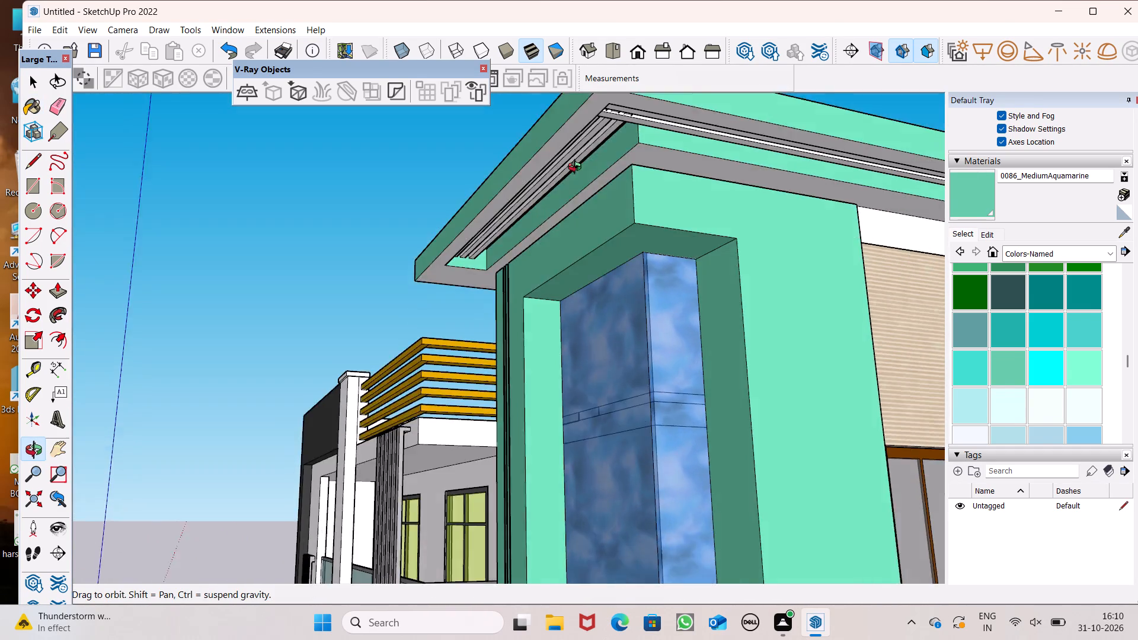
{"action": "middle_click_drag", "start_coordinate": [577, 168], "coordinate": [551, 157]}
{"action": "scroll", "coordinate": [548, 157], "scroll_direction": "up", "scroll_amount": 6}
{"action": "left_click", "coordinate": [482, 158]}
{"action": "scroll", "coordinate": [494, 273], "scroll_direction": "down", "scroll_amount": 2}
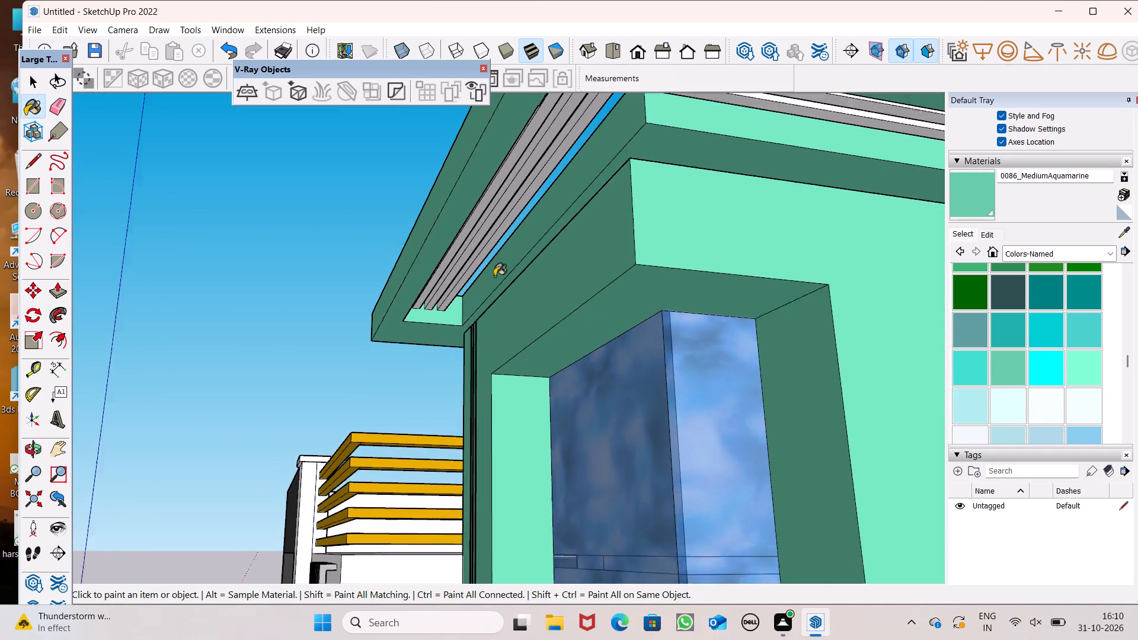
{"action": "scroll", "coordinate": [494, 276], "scroll_direction": "down", "scroll_amount": 3}
{"action": "scroll", "coordinate": [656, 235], "scroll_direction": "up", "scroll_amount": 6}
{"action": "scroll", "coordinate": [597, 231], "scroll_direction": "down", "scroll_amount": 7}
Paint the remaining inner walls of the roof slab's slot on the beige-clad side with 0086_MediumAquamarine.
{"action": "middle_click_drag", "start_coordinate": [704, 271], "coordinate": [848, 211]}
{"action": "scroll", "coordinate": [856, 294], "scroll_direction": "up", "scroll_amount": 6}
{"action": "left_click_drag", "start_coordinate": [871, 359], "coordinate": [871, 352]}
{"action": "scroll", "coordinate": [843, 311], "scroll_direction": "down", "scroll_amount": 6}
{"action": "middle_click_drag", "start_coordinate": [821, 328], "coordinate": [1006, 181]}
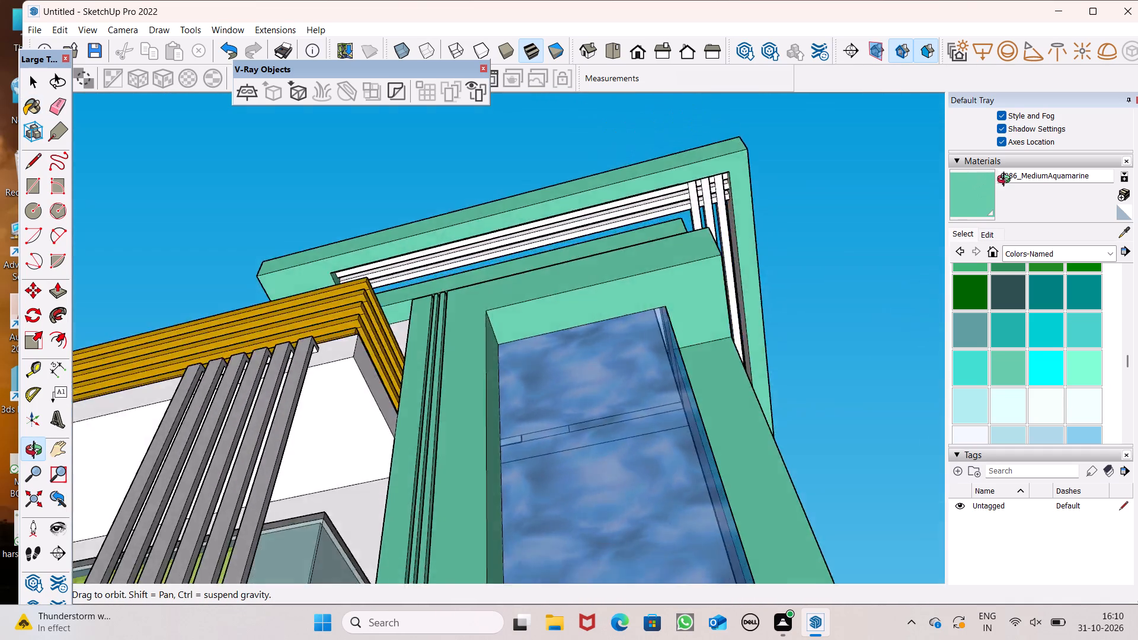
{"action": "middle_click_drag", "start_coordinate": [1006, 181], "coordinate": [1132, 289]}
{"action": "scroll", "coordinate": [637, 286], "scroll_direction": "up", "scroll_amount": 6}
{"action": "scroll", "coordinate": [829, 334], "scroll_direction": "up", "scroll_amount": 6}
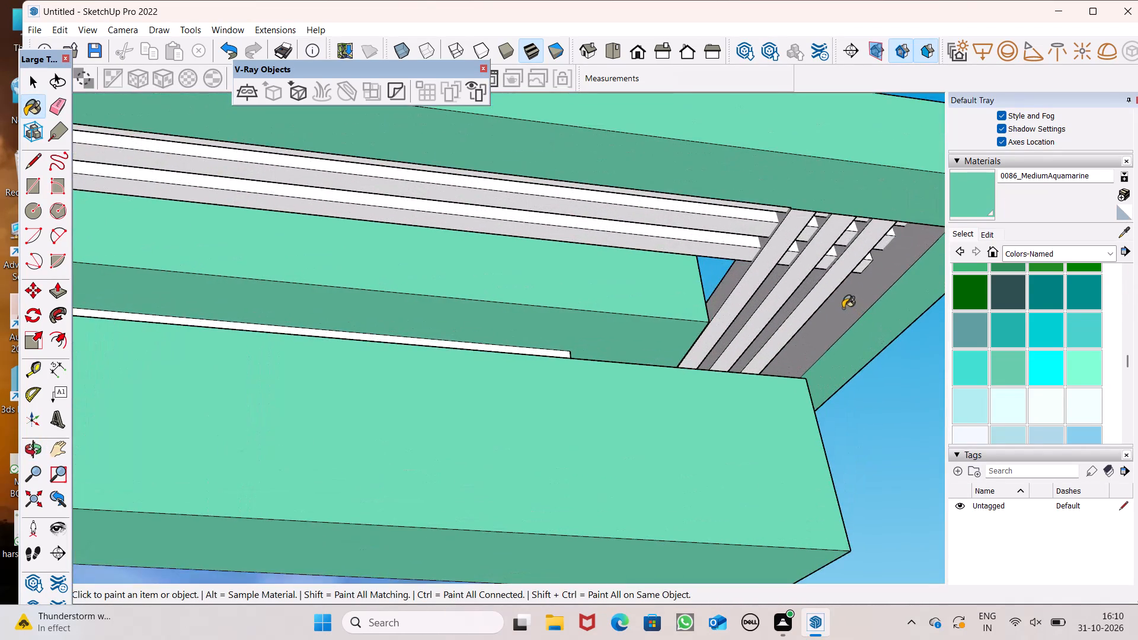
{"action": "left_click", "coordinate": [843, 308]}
Examine the colour of the glass frame and roof slab on the whole house from several angles.
{"action": "scroll", "coordinate": [648, 299], "scroll_direction": "down", "scroll_amount": 6}
{"action": "middle_click_drag", "start_coordinate": [717, 361], "coordinate": [421, 361]}
{"action": "scroll", "coordinate": [555, 296], "scroll_direction": "down", "scroll_amount": 18}
{"action": "middle_click_drag", "start_coordinate": [566, 297], "coordinate": [576, 425]}
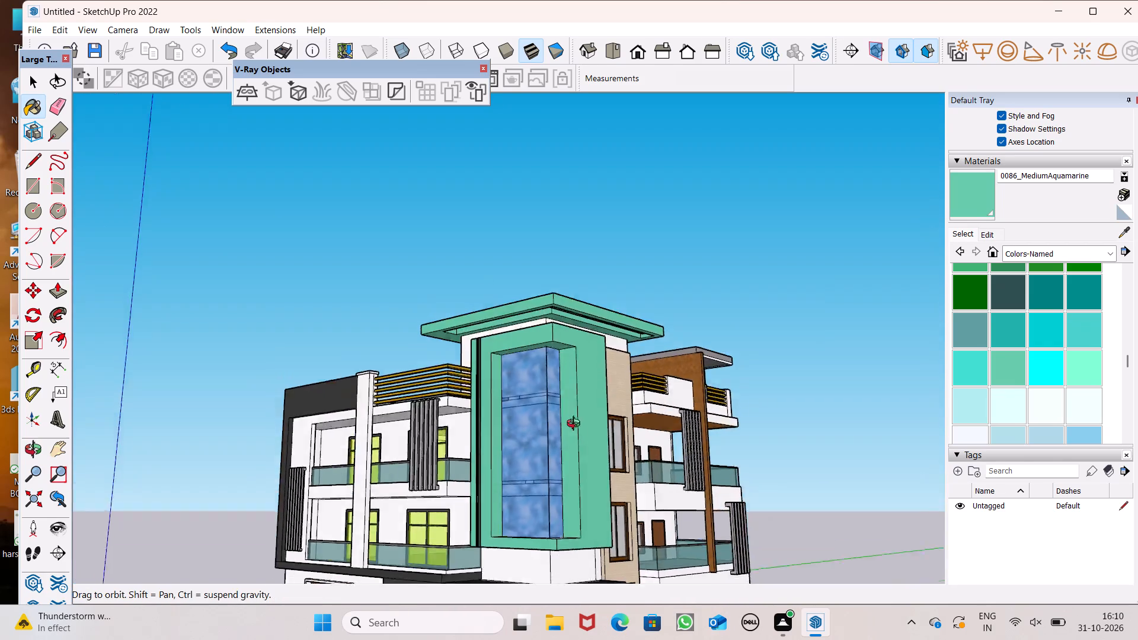
{"action": "middle_click_drag", "start_coordinate": [576, 425], "coordinate": [601, 479]}
{"action": "scroll", "coordinate": [553, 328], "scroll_direction": "down", "scroll_amount": 7}
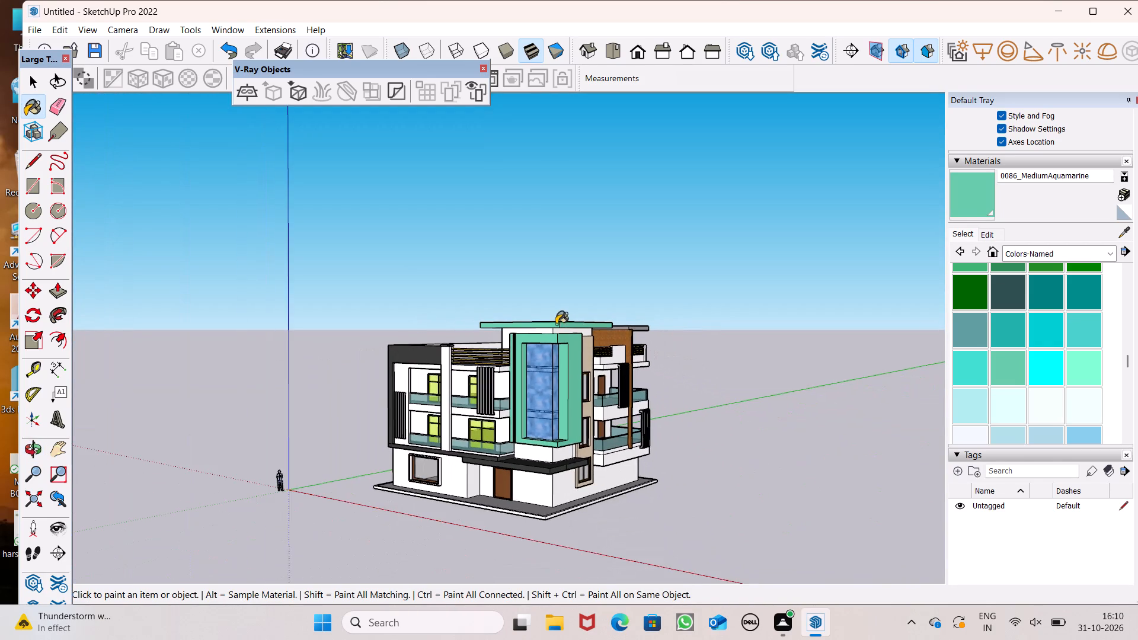
{"action": "scroll", "coordinate": [560, 324], "scroll_direction": "down", "scroll_amount": 2}
{"action": "middle_click_drag", "start_coordinate": [624, 357], "coordinate": [669, 408]}
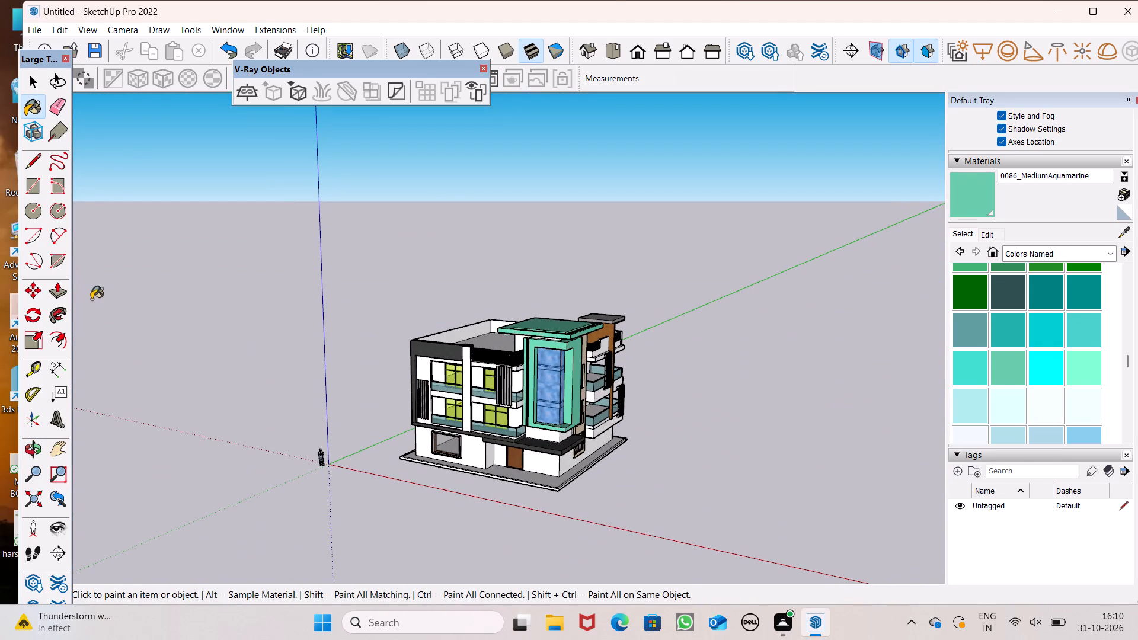
{"action": "middle_click_drag", "start_coordinate": [167, 366], "coordinate": [162, 350]}
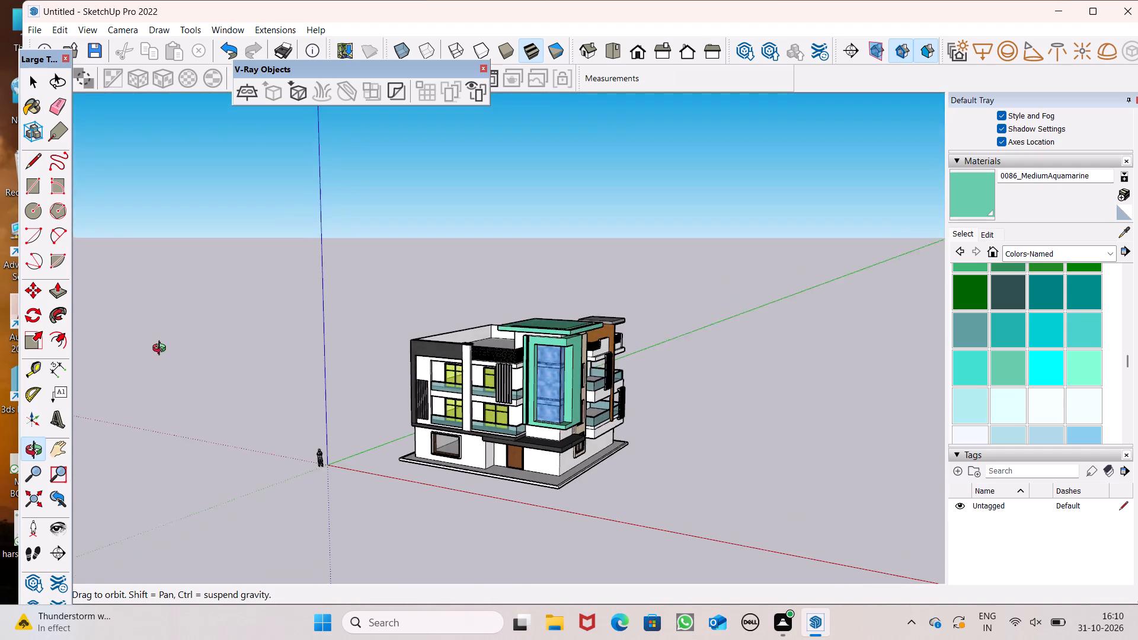
{"action": "middle_click_drag", "start_coordinate": [162, 350], "coordinate": [133, 331]}
{"action": "scroll", "coordinate": [101, 246], "scroll_direction": "up", "scroll_amount": 1}
{"action": "scroll", "coordinate": [456, 371], "scroll_direction": "up", "scroll_amount": 1}
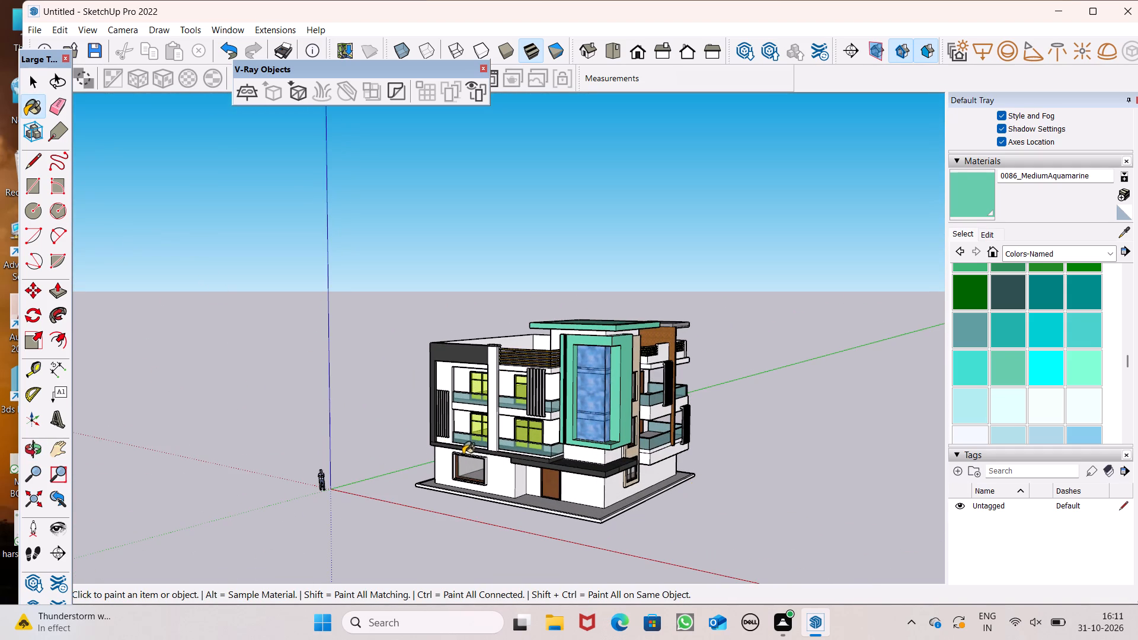
{"action": "scroll", "coordinate": [722, 465], "scroll_direction": "up", "scroll_amount": 6}
{"action": "scroll", "coordinate": [526, 229], "scroll_direction": "up", "scroll_amount": 2}
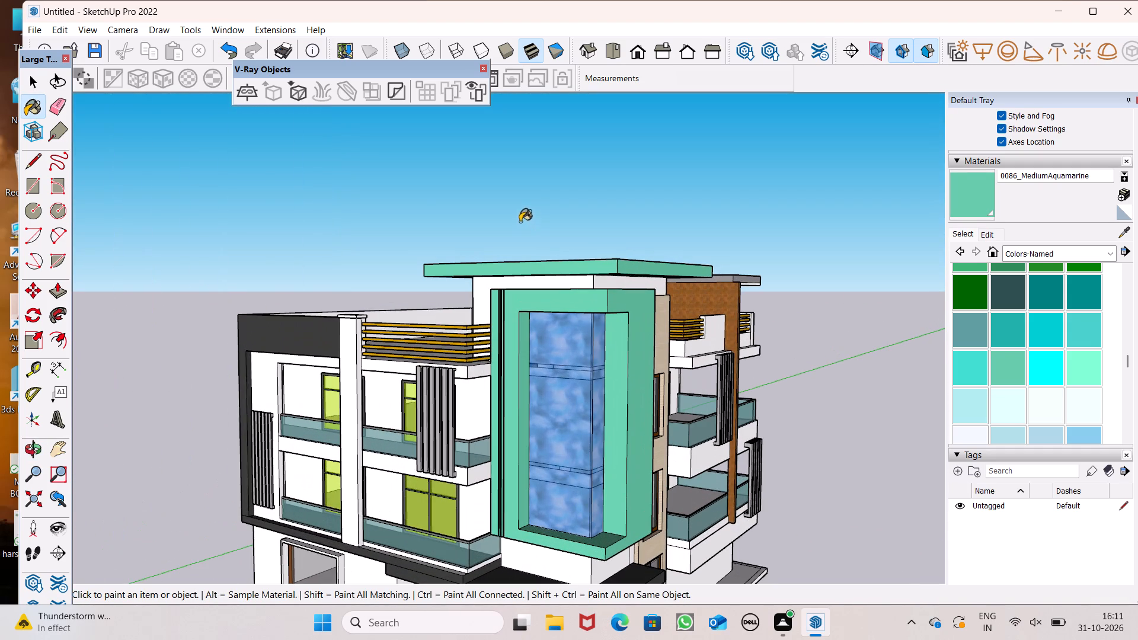
Repaint the glass frame's front face, adjoining side face and the inner reveal beside the glazing with 0072_DarkSeaGreen.
{"action": "scroll", "coordinate": [1032, 334], "scroll_direction": "down", "scroll_amount": 2}
{"action": "scroll", "coordinate": [1025, 365], "scroll_direction": "up", "scroll_amount": 1}
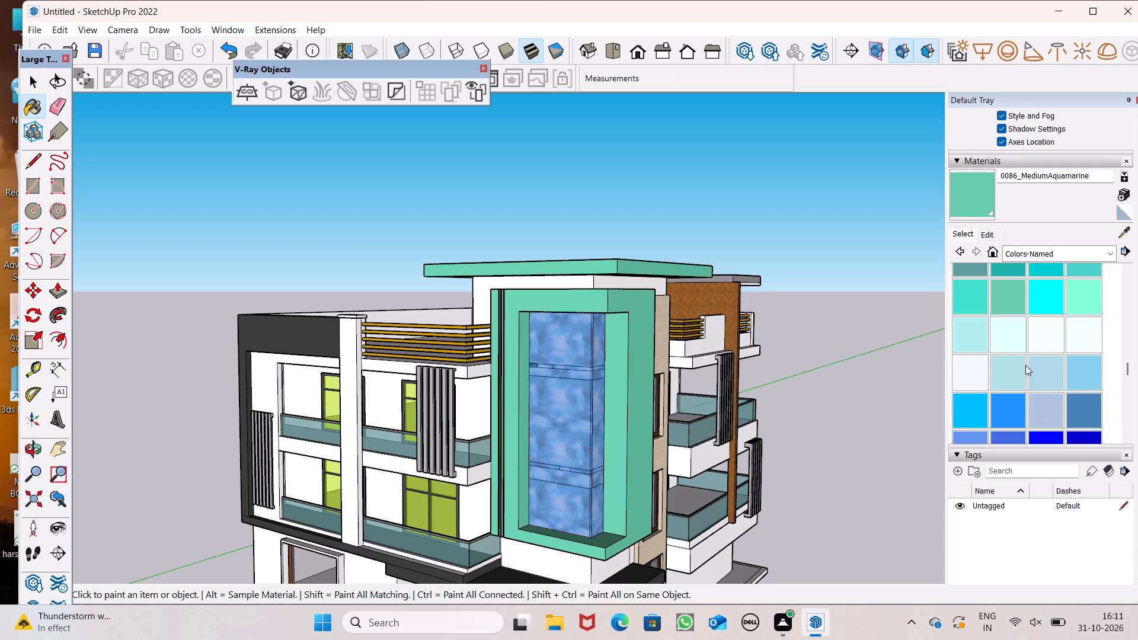
{"action": "scroll", "coordinate": [1025, 365], "scroll_direction": "up", "scroll_amount": 2}
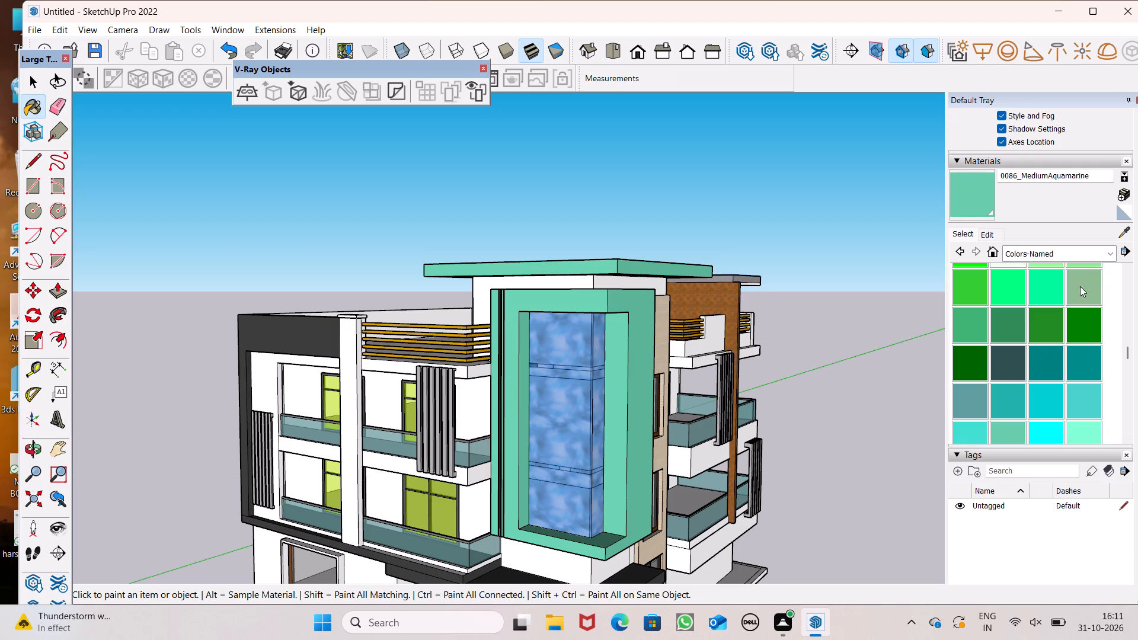
{"action": "left_click", "coordinate": [1080, 286]}
{"action": "scroll", "coordinate": [546, 280], "scroll_direction": "up", "scroll_amount": 7}
{"action": "left_click", "coordinate": [551, 307]}
{"action": "middle_click_drag", "start_coordinate": [701, 337], "coordinate": [669, 345]}
{"action": "scroll", "coordinate": [701, 337], "scroll_direction": "up", "scroll_amount": 1}
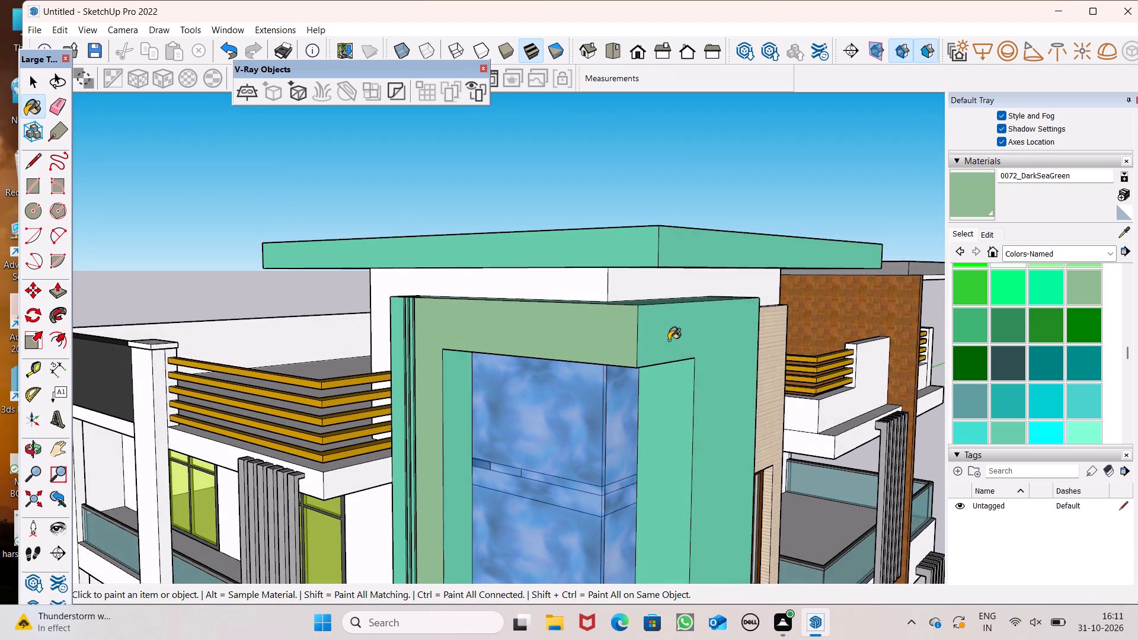
{"action": "left_click", "coordinate": [669, 341]}
{"action": "left_click", "coordinate": [667, 382]}
Repaint the roof slab's two outer edge faces and its top with 0072_DarkSeaGreen.
{"action": "scroll", "coordinate": [653, 331], "scroll_direction": "up", "scroll_amount": 1}
{"action": "middle_click_drag", "start_coordinate": [653, 332], "coordinate": [671, 423]}
{"action": "scroll", "coordinate": [671, 423], "scroll_direction": "up", "scroll_amount": 1}
{"action": "scroll", "coordinate": [654, 368], "scroll_direction": "up", "scroll_amount": 1}
{"action": "left_click", "coordinate": [624, 405]}
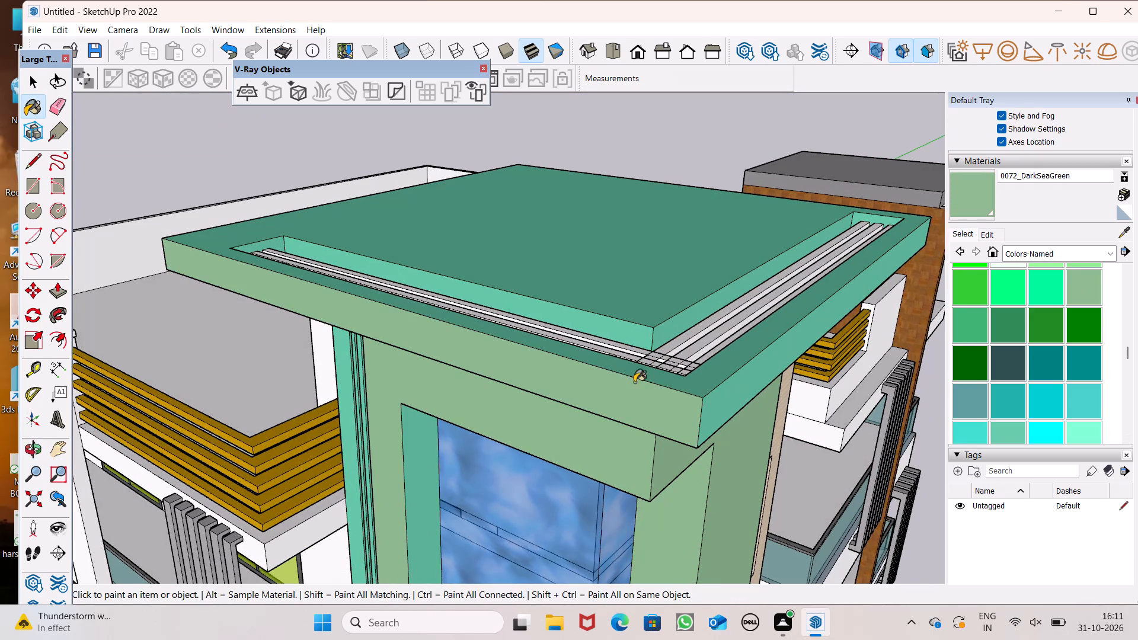
{"action": "left_click", "coordinate": [636, 379]}
{"action": "left_click", "coordinate": [653, 375]}
{"action": "left_click", "coordinate": [737, 398]}
{"action": "left_click", "coordinate": [631, 317]}
Repaint the inner walls of both roof slab slots and the end wall on the yellow-railing side with 0072_DarkSeaGreen.
{"action": "left_click", "coordinate": [619, 324]}
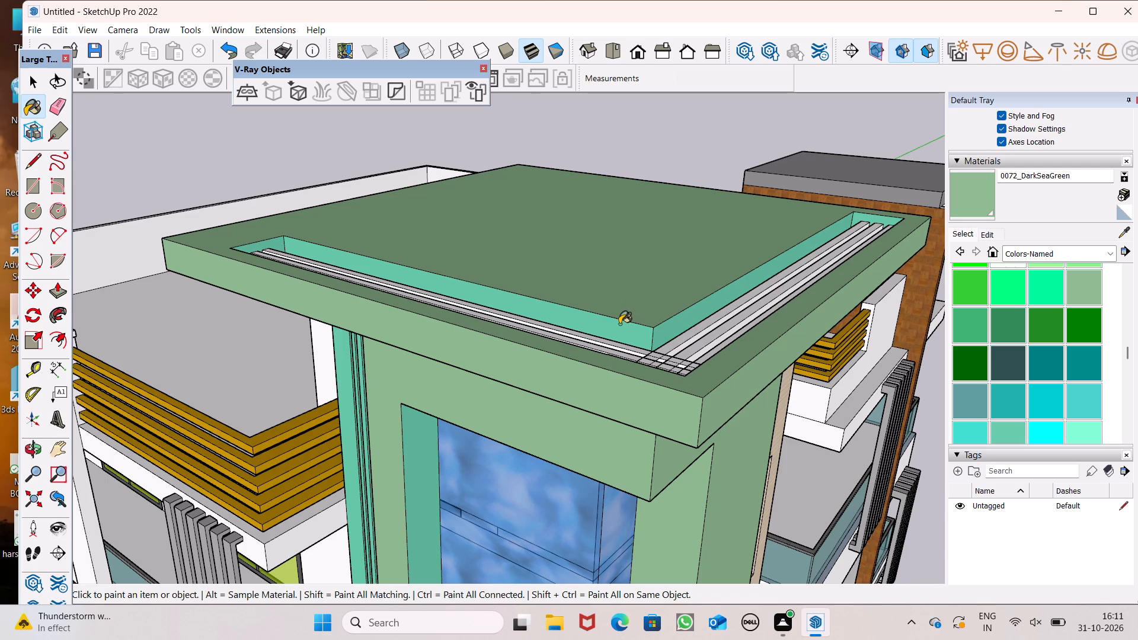
{"action": "left_click", "coordinate": [674, 332]}
{"action": "scroll", "coordinate": [675, 327], "scroll_direction": "up", "scroll_amount": 1}
{"action": "middle_click_drag", "start_coordinate": [675, 328], "coordinate": [546, 359]}
{"action": "scroll", "coordinate": [260, 200], "scroll_direction": "up", "scroll_amount": 2}
{"action": "scroll", "coordinate": [257, 200], "scroll_direction": "down", "scroll_amount": 1}
{"action": "scroll", "coordinate": [257, 200], "scroll_direction": "up", "scroll_amount": 4}
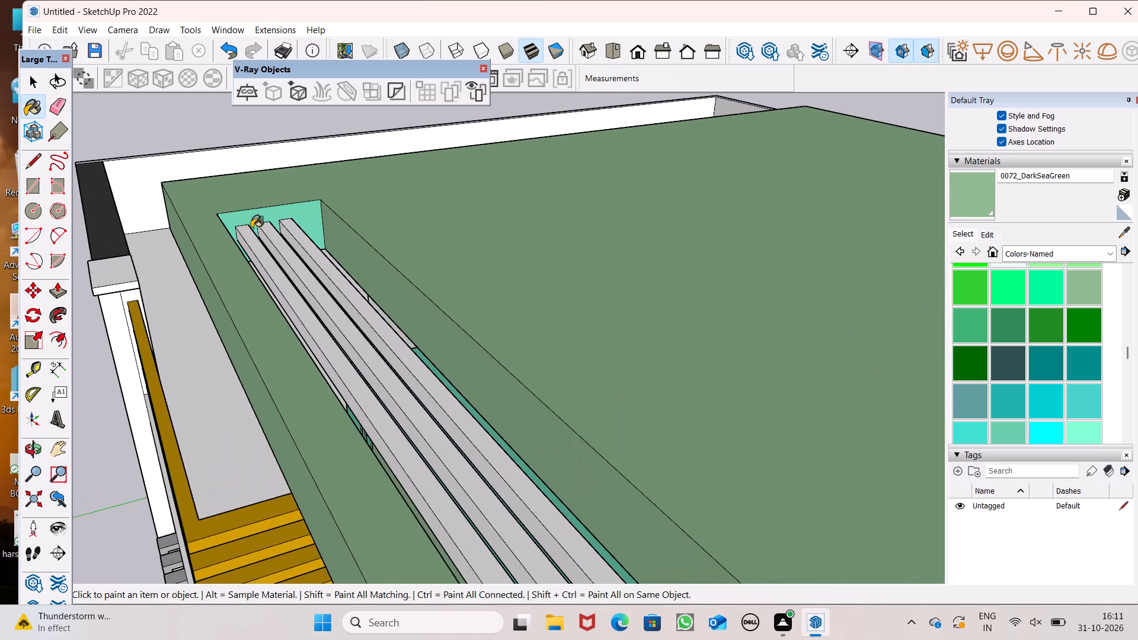
{"action": "left_click", "coordinate": [250, 217]}
{"action": "middle_click_drag", "start_coordinate": [20, 312], "coordinate": [848, 353]}
{"action": "scroll", "coordinate": [847, 360], "scroll_direction": "up", "scroll_amount": 1}
{"action": "scroll", "coordinate": [724, 293], "scroll_direction": "down", "scroll_amount": 10}
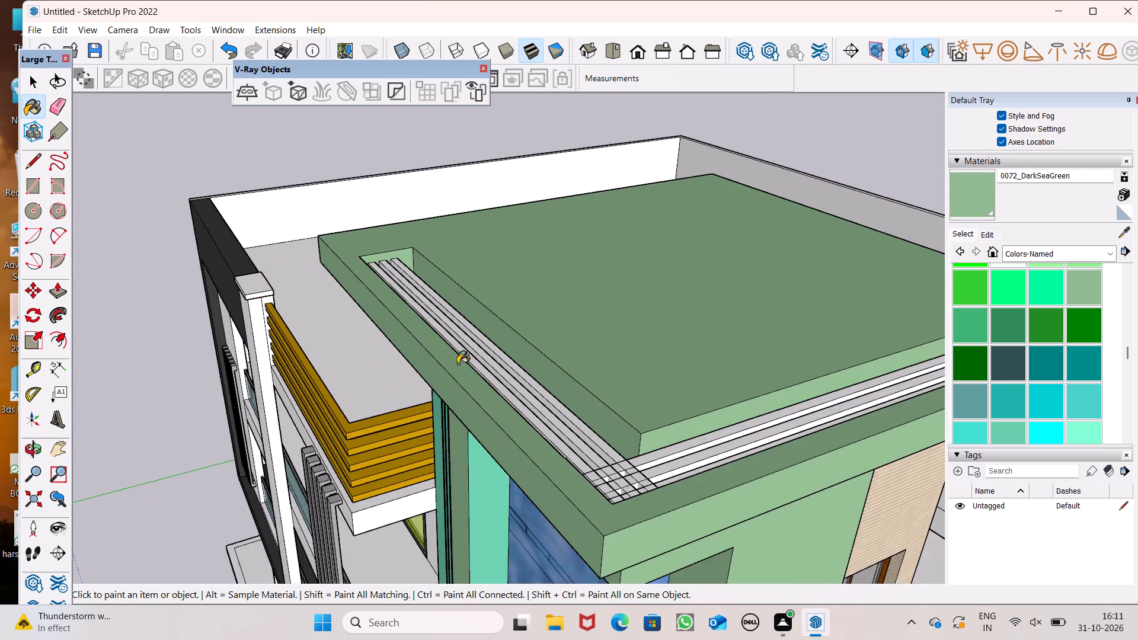
Repaint the end wall and outer wall of the roof slab's slot on the beige-clad side with 0072_DarkSeaGreen.
{"action": "middle_click_drag", "start_coordinate": [589, 414], "coordinate": [954, 354]}
{"action": "scroll", "coordinate": [794, 260], "scroll_direction": "up", "scroll_amount": 7}
{"action": "scroll", "coordinate": [637, 187], "scroll_direction": "up", "scroll_amount": 6}
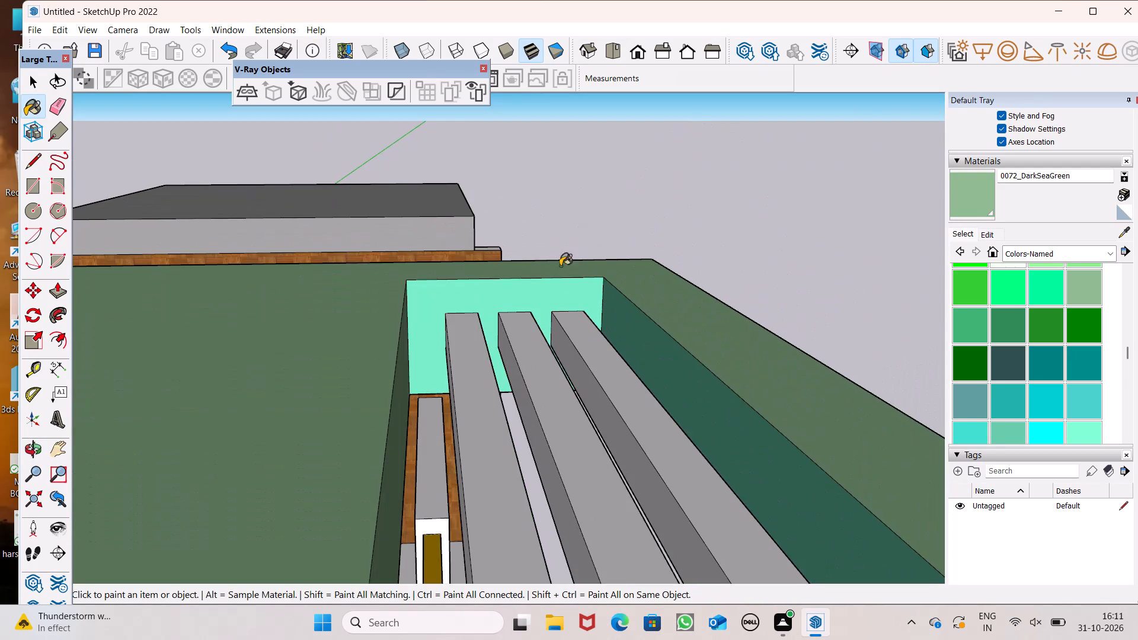
{"action": "left_click", "coordinate": [551, 295]}
{"action": "left_click", "coordinate": [668, 358]}
{"action": "scroll", "coordinate": [591, 211], "scroll_direction": "down", "scroll_amount": 6}
{"action": "middle_click_drag", "start_coordinate": [638, 335], "coordinate": [799, 357]}
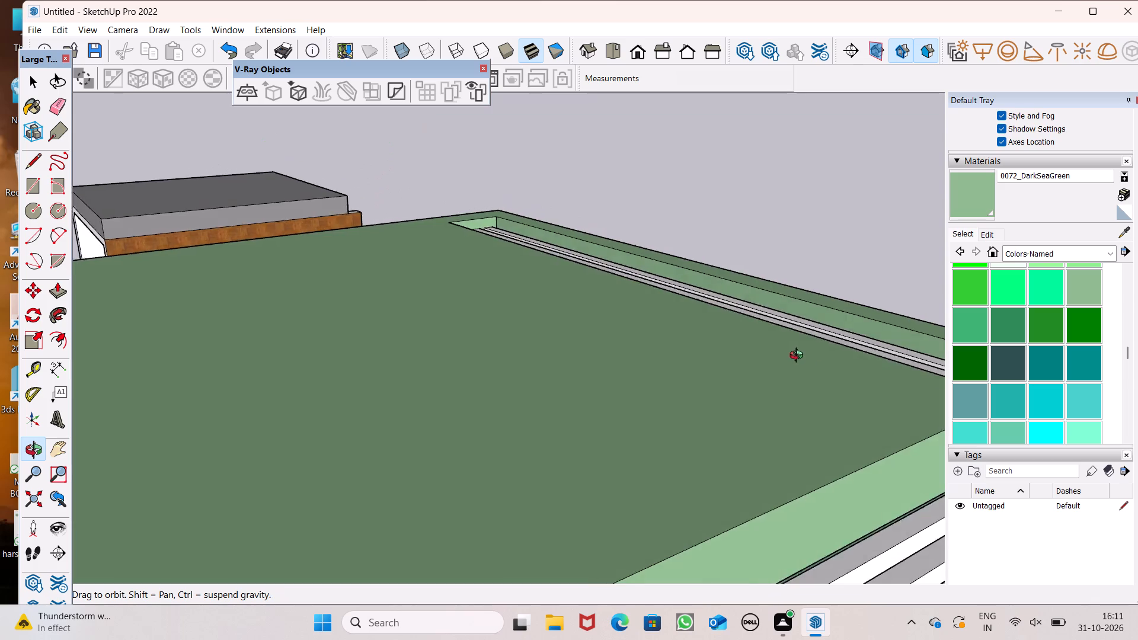
Repaint the two remaining slot wall segments at the roof slab's slatted corner with 0072_DarkSeaGreen.
{"action": "middle_click_drag", "start_coordinate": [799, 357], "coordinate": [209, 325]}
{"action": "scroll", "coordinate": [488, 258], "scroll_direction": "down", "scroll_amount": 6}
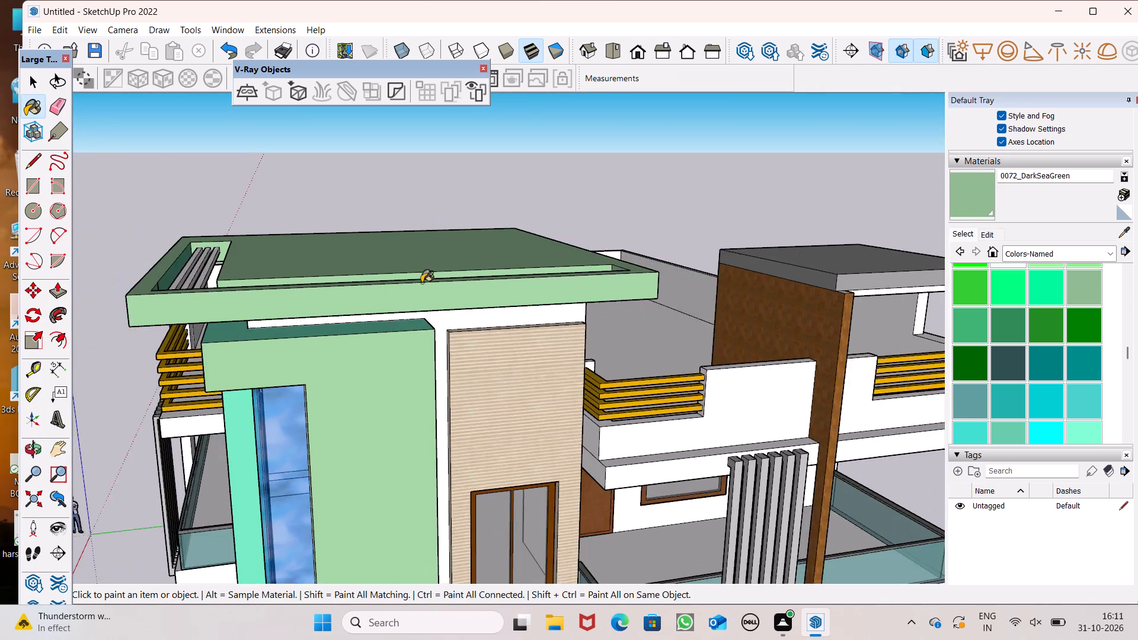
{"action": "middle_click_drag", "start_coordinate": [399, 295], "coordinate": [95, 370]}
{"action": "scroll", "coordinate": [148, 311], "scroll_direction": "up", "scroll_amount": 7}
{"action": "middle_click_drag", "start_coordinate": [246, 159], "coordinate": [265, 238]}
{"action": "scroll", "coordinate": [240, 177], "scroll_direction": "up", "scroll_amount": 3}
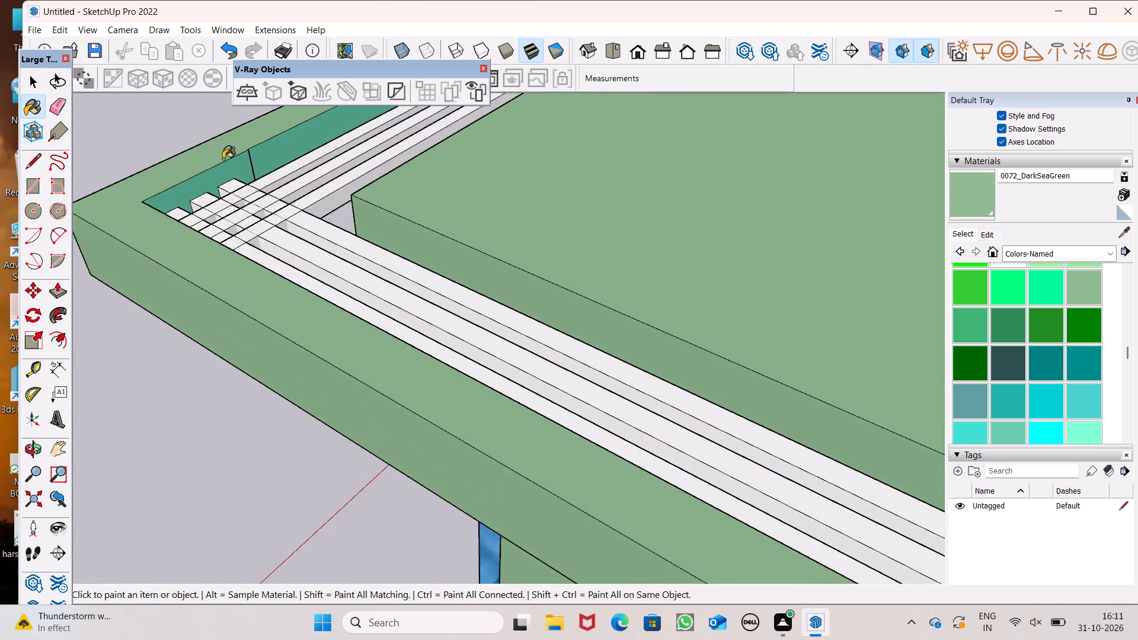
{"action": "scroll", "coordinate": [223, 159], "scroll_direction": "up", "scroll_amount": 4}
{"action": "left_click", "coordinate": [220, 168]}
{"action": "left_click", "coordinate": [327, 139]}
Repaint the roof slab's remaining grey outer edge and its underside with 0072_DarkSeaGreen.
{"action": "scroll", "coordinate": [244, 244], "scroll_direction": "down", "scroll_amount": 7}
{"action": "middle_click_drag", "start_coordinate": [279, 316], "coordinate": [0, 280]}
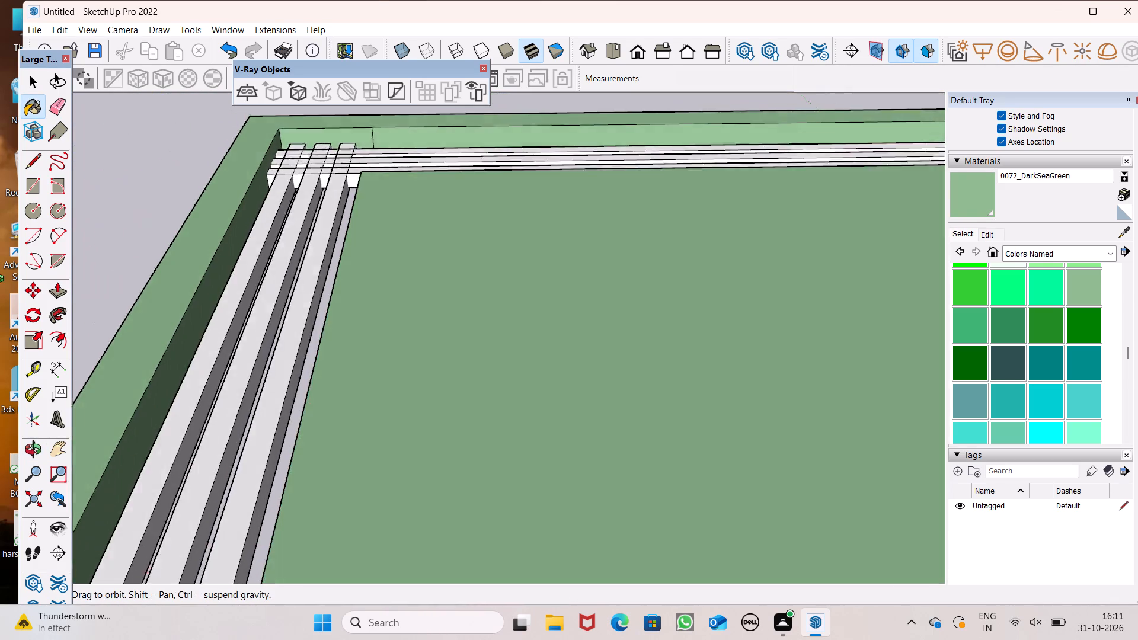
{"action": "middle_click_drag", "start_coordinate": [0, 280], "coordinate": [297, 188]}
{"action": "scroll", "coordinate": [191, 269], "scroll_direction": "down", "scroll_amount": 6}
{"action": "scroll", "coordinate": [514, 270], "scroll_direction": "down", "scroll_amount": 6}
{"action": "middle_click_drag", "start_coordinate": [523, 297], "coordinate": [529, 189]}
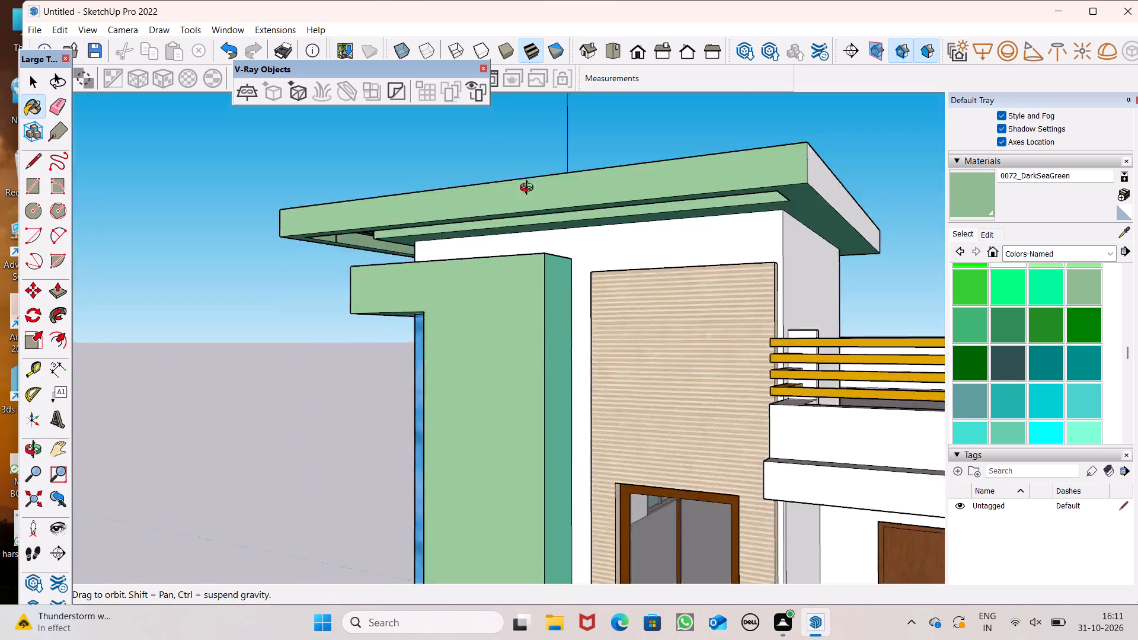
{"action": "middle_click_drag", "start_coordinate": [529, 189], "coordinate": [410, 192]}
{"action": "left_click", "coordinate": [612, 137]}
{"action": "scroll", "coordinate": [627, 178], "scroll_direction": "up", "scroll_amount": 1}
{"action": "middle_click_drag", "start_coordinate": [627, 178], "coordinate": [631, 100]}
{"action": "scroll", "coordinate": [631, 100], "scroll_direction": "up", "scroll_amount": 1}
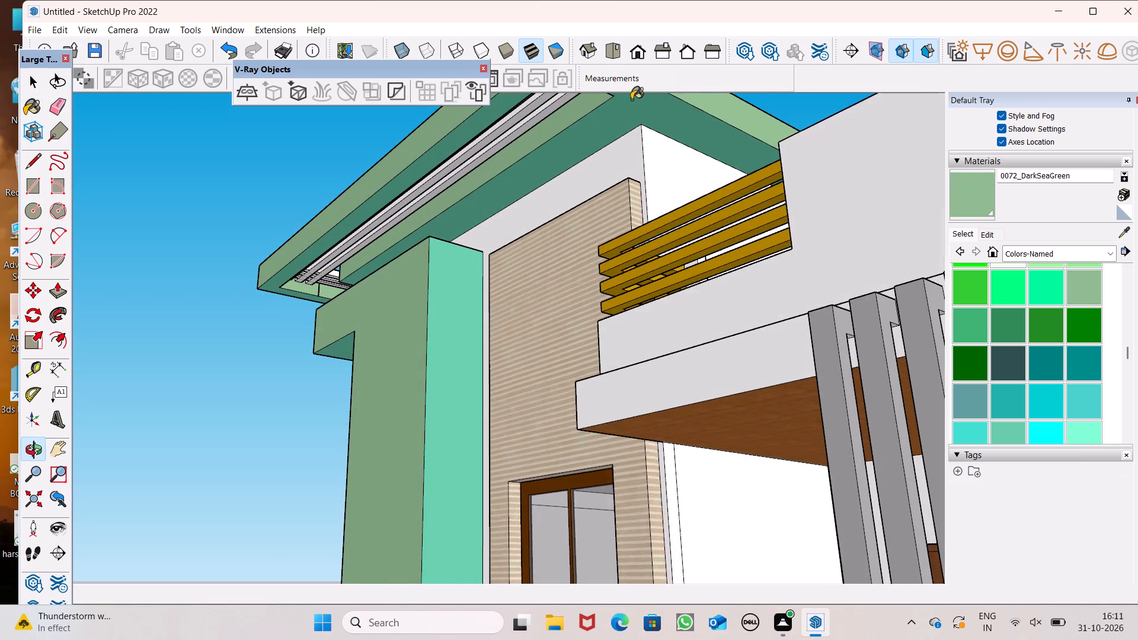
{"action": "left_click", "coordinate": [631, 100]}
Repaint the glass frame's return face beside the beige cladding and its top face with 0072_DarkSeaGreen.
{"action": "left_click", "coordinate": [459, 302]}
{"action": "middle_click_drag", "start_coordinate": [424, 297], "coordinate": [538, 468]}
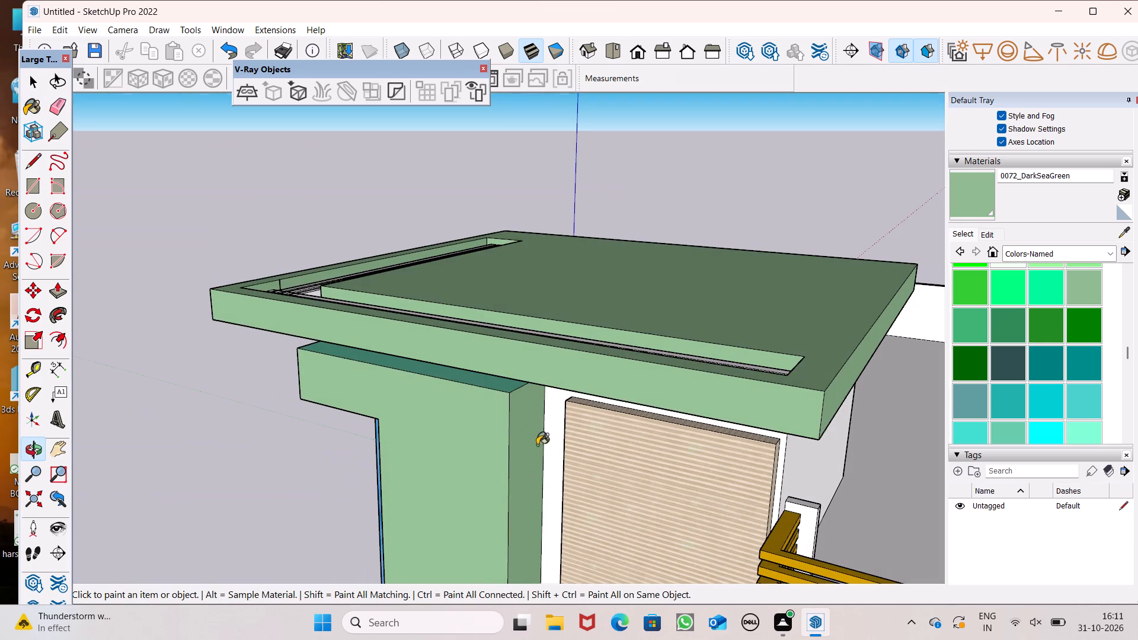
{"action": "left_click", "coordinate": [472, 375]}
Repaint the glass frame's inner reveal on the yellow-railing side and the reveal's head with 0072_DarkSeaGreen.
{"action": "middle_click_drag", "start_coordinate": [485, 389], "coordinate": [951, 289]}
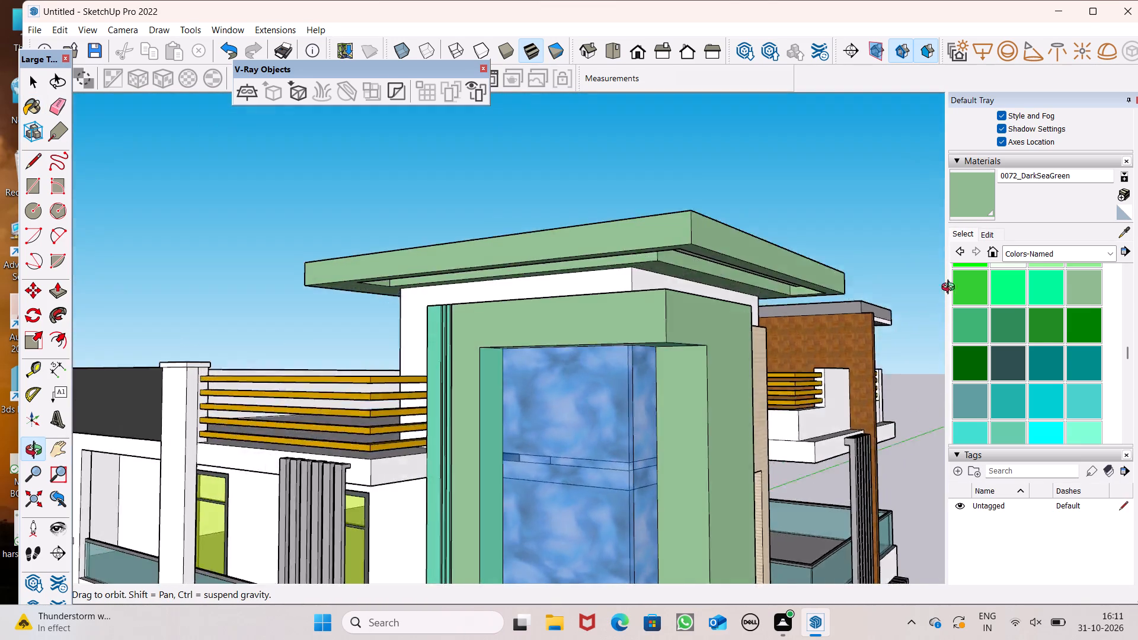
{"action": "middle_click_drag", "start_coordinate": [951, 289], "coordinate": [1137, 318]}
{"action": "scroll", "coordinate": [590, 363], "scroll_direction": "up", "scroll_amount": 8}
{"action": "middle_click_drag", "start_coordinate": [466, 429], "coordinate": [314, 358]}
{"action": "left_click", "coordinate": [459, 386]}
{"action": "middle_click_drag", "start_coordinate": [600, 365], "coordinate": [574, 245]}
{"action": "scroll", "coordinate": [567, 236], "scroll_direction": "up", "scroll_amount": 1}
{"action": "left_click", "coordinate": [528, 185]}
Repaint the glass frame's end face on the yellow-railing side and the adjoining front strip with 0072_DarkSeaGreen.
{"action": "scroll", "coordinate": [547, 243], "scroll_direction": "down", "scroll_amount": 7}
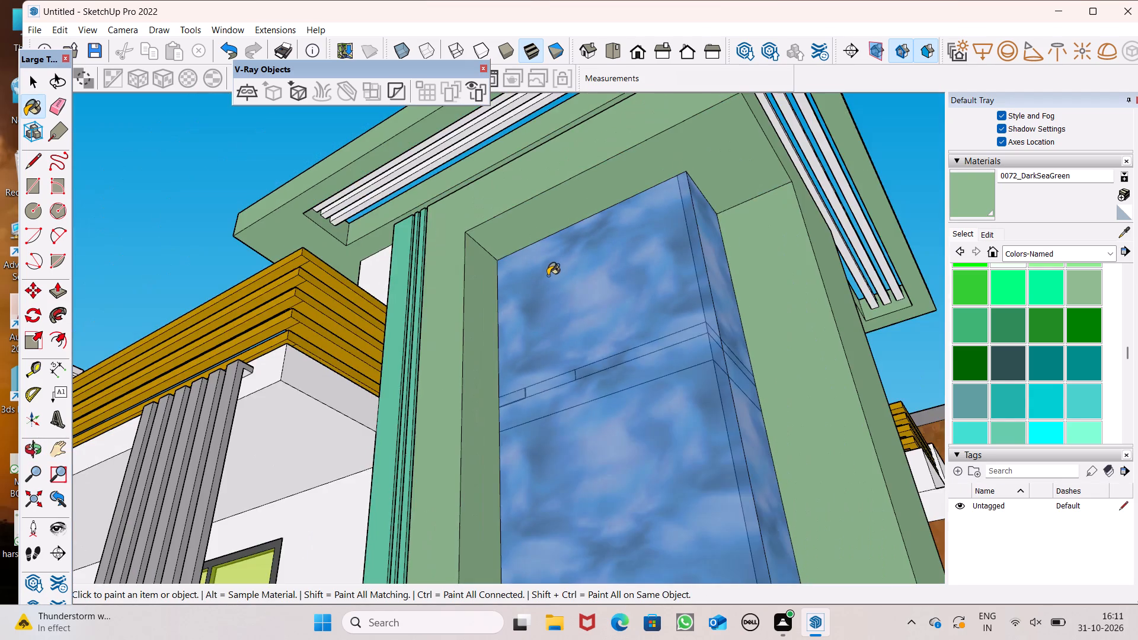
{"action": "middle_click_drag", "start_coordinate": [548, 277], "coordinate": [946, 527]}
{"action": "scroll", "coordinate": [630, 375], "scroll_direction": "up", "scroll_amount": 7}
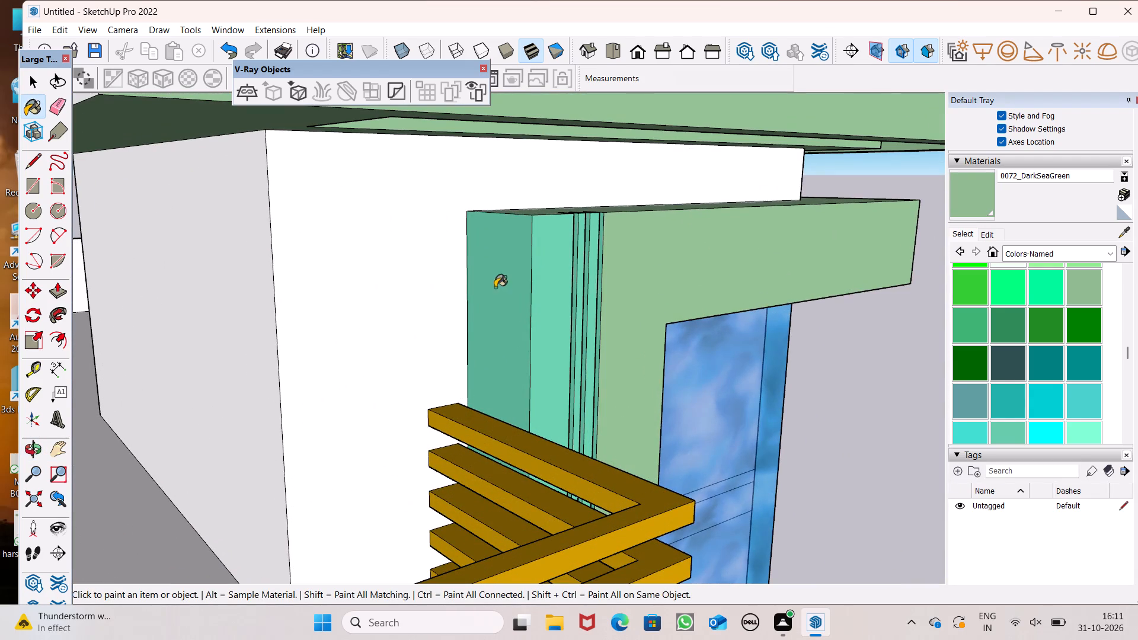
{"action": "left_click", "coordinate": [495, 287]}
{"action": "left_click_drag", "start_coordinate": [561, 257], "coordinate": [560, 252]}
Repaint the strips between the frame's three vertical grooves and the grooves' inner faces with 0072_DarkSeaGreen.
{"action": "scroll", "coordinate": [558, 260], "scroll_direction": "up", "scroll_amount": 16}
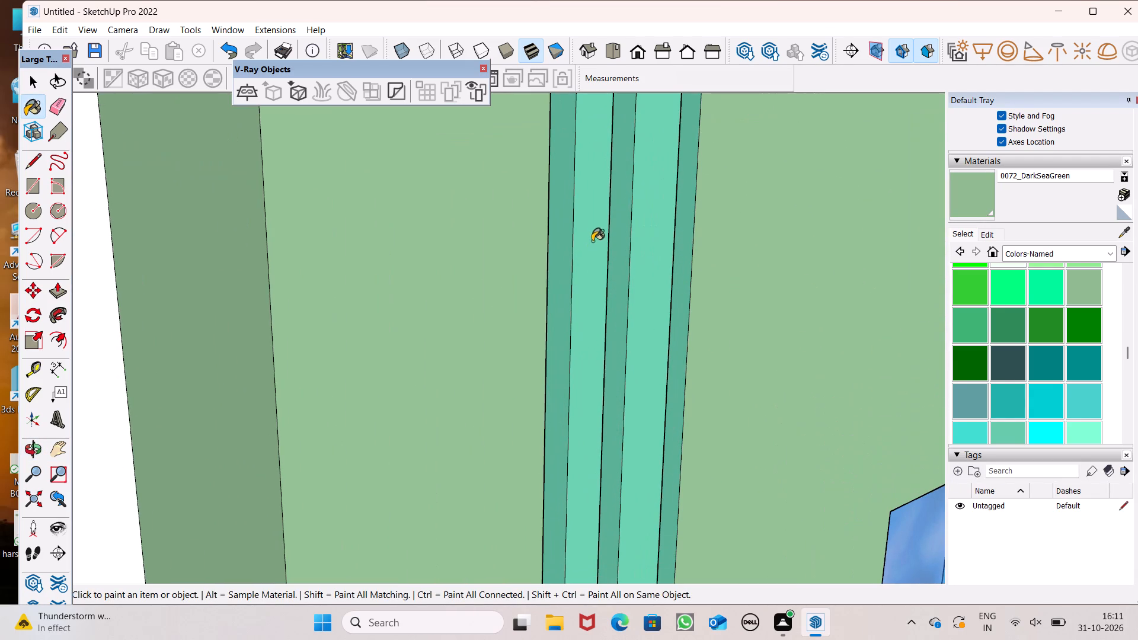
{"action": "left_click", "coordinate": [592, 241]}
{"action": "left_click", "coordinate": [658, 237]}
{"action": "scroll", "coordinate": [654, 276], "scroll_direction": "up", "scroll_amount": 1}
{"action": "middle_click_drag", "start_coordinate": [654, 277], "coordinate": [496, 338]}
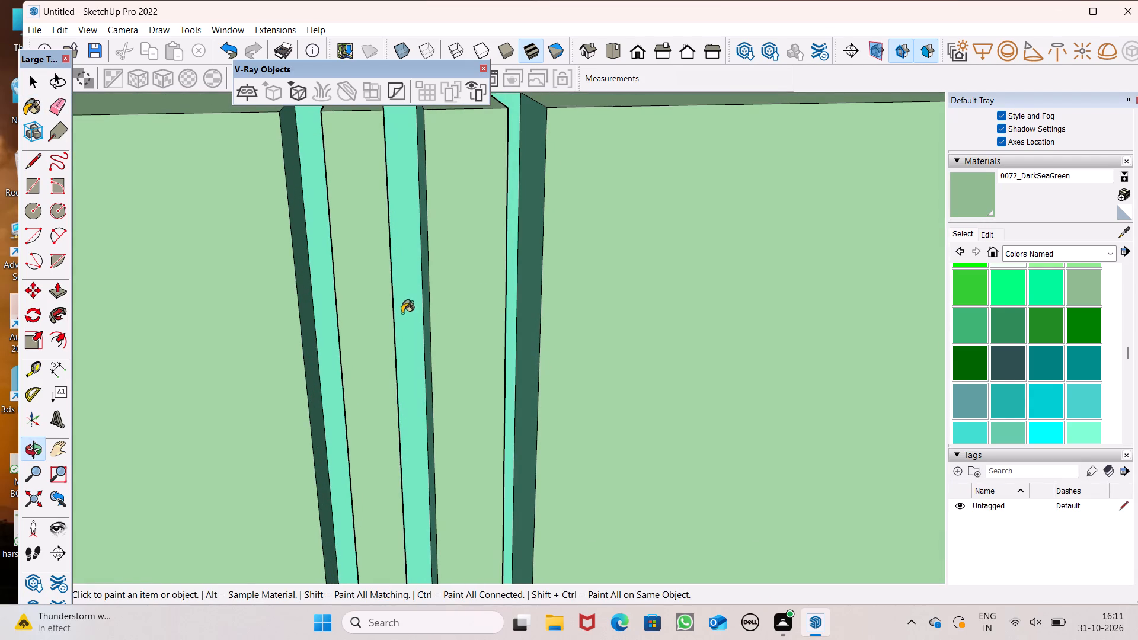
{"action": "left_click", "coordinate": [402, 282]}
{"action": "left_click", "coordinate": [324, 248]}
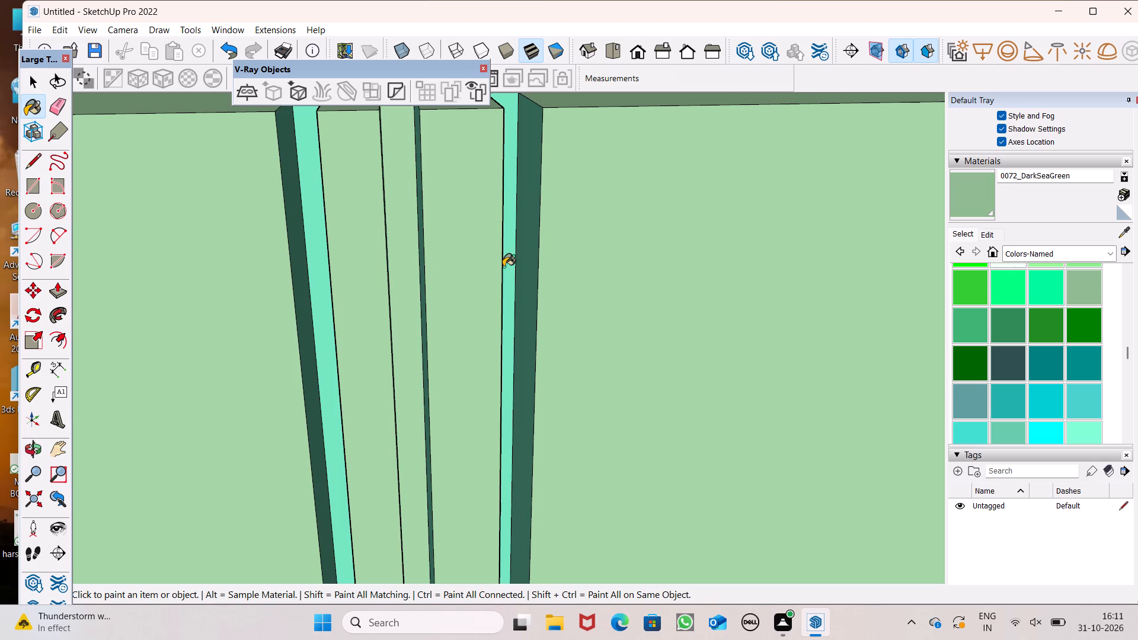
{"action": "left_click", "coordinate": [512, 244]}
{"action": "left_click", "coordinate": [519, 238]}
{"action": "left_click", "coordinate": [526, 233]}
Repaint the opposite side walls of the frame's three vertical grooves with 0072_DarkSeaGreen.
{"action": "scroll", "coordinate": [526, 232], "scroll_direction": "down", "scroll_amount": 4}
{"action": "middle_click_drag", "start_coordinate": [525, 242], "coordinate": [525, 242]}
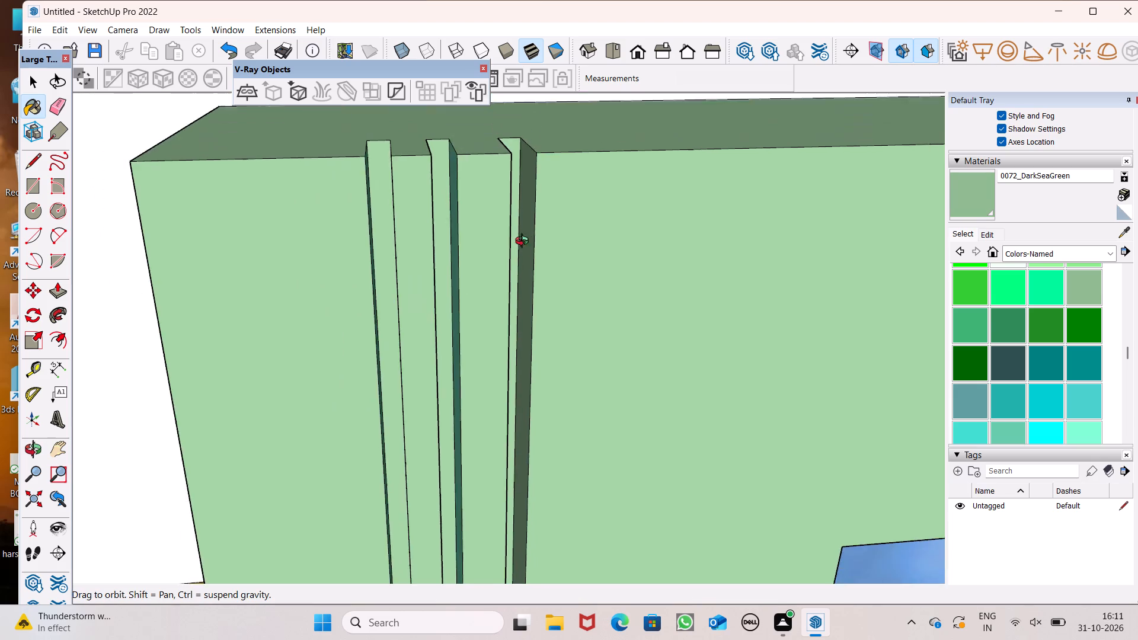
{"action": "middle_click_drag", "start_coordinate": [525, 242], "coordinate": [357, 232]}
{"action": "scroll", "coordinate": [364, 241], "scroll_direction": "up", "scroll_amount": 4}
{"action": "left_click", "coordinate": [329, 221]}
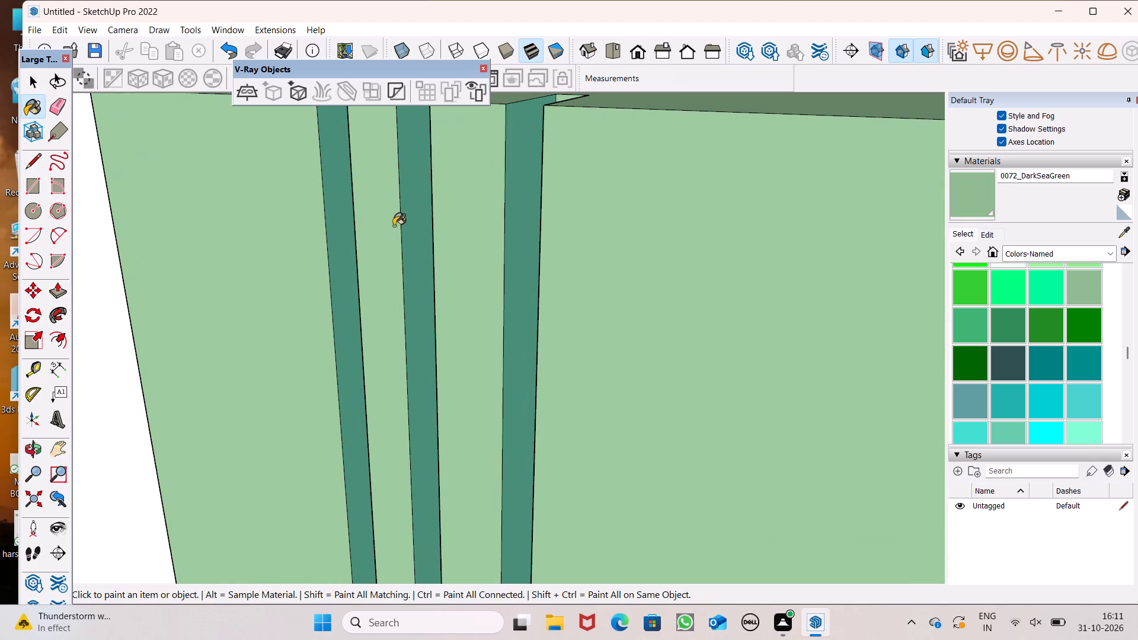
{"action": "left_click", "coordinate": [422, 235]}
{"action": "left_click", "coordinate": [516, 252]}
{"action": "scroll", "coordinate": [517, 245], "scroll_direction": "down", "scroll_amount": 11}
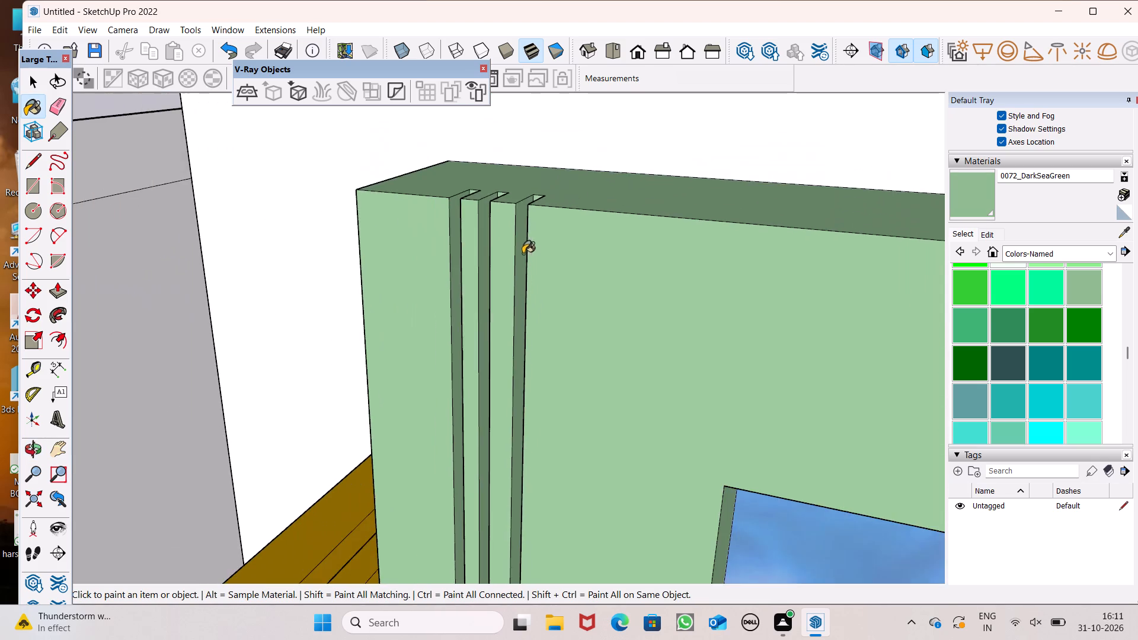
Repaint the underside of the glass frame, above the dark canopy, with 0072_DarkSeaGreen.
{"action": "middle_click_drag", "start_coordinate": [516, 258], "coordinate": [686, 209]}
{"action": "scroll", "coordinate": [404, 175], "scroll_direction": "down", "scroll_amount": 11}
{"action": "middle_click_drag", "start_coordinate": [487, 367], "coordinate": [353, 77]}
{"action": "scroll", "coordinate": [389, 188], "scroll_direction": "down", "scroll_amount": 6}
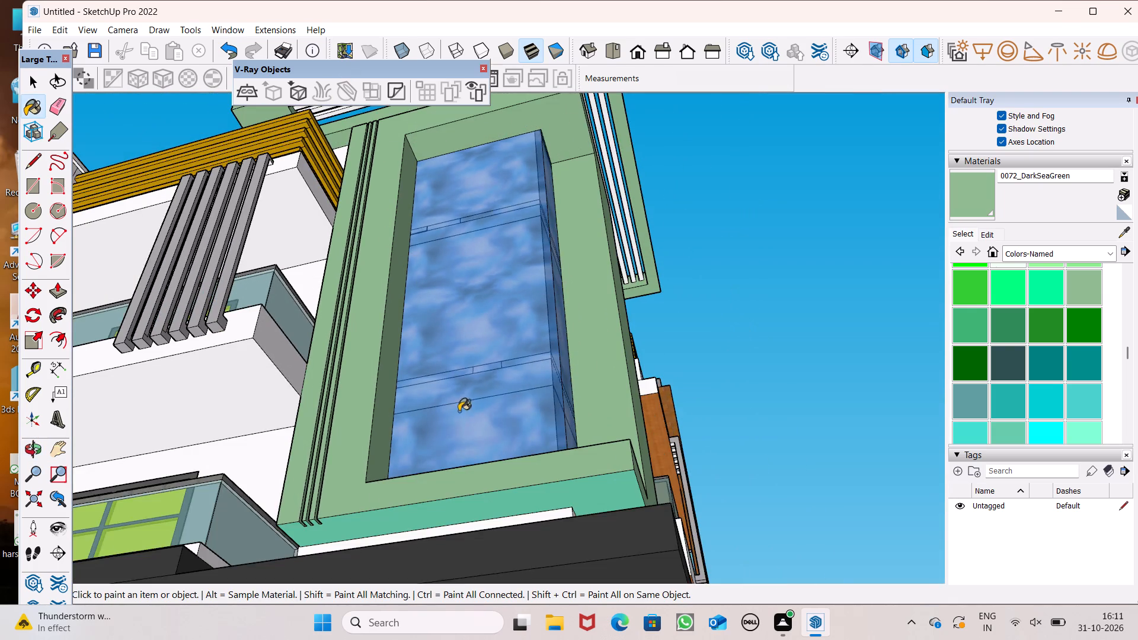
{"action": "scroll", "coordinate": [459, 443], "scroll_direction": "up", "scroll_amount": 7}
{"action": "left_click", "coordinate": [470, 479]}
Examine the recoloured glass frame and roof slab from below and in the overall view of the house.
{"action": "scroll", "coordinate": [565, 427], "scroll_direction": "down", "scroll_amount": 5}
{"action": "middle_click_drag", "start_coordinate": [625, 443], "coordinate": [417, 561]}
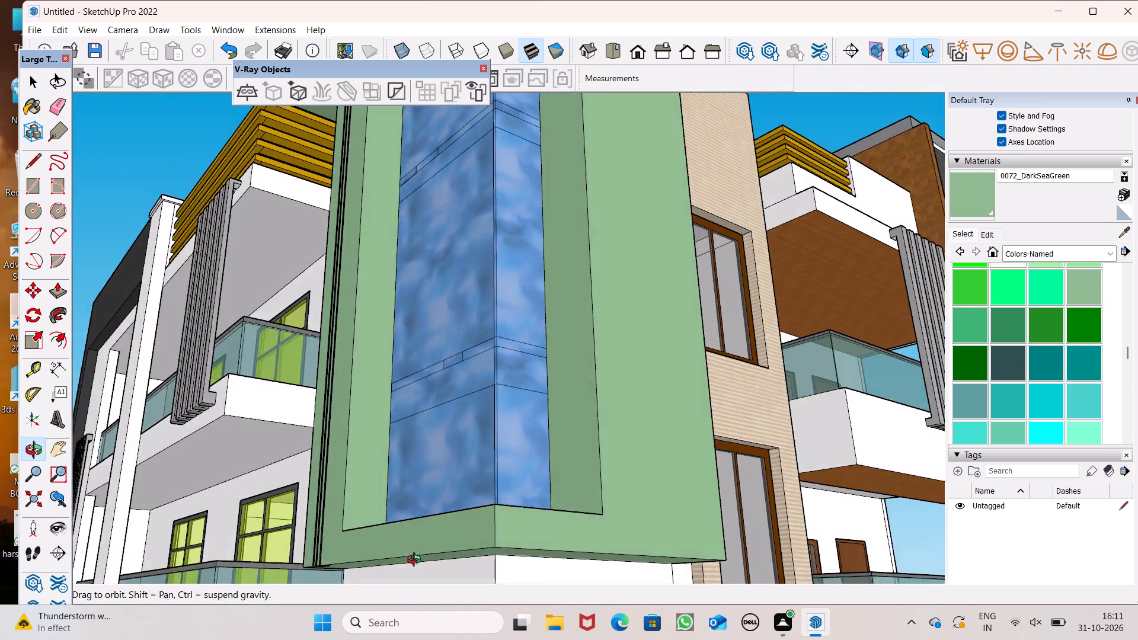
{"action": "middle_click_drag", "start_coordinate": [417, 561], "coordinate": [510, 444]}
{"action": "scroll", "coordinate": [478, 294], "scroll_direction": "down", "scroll_amount": 1}
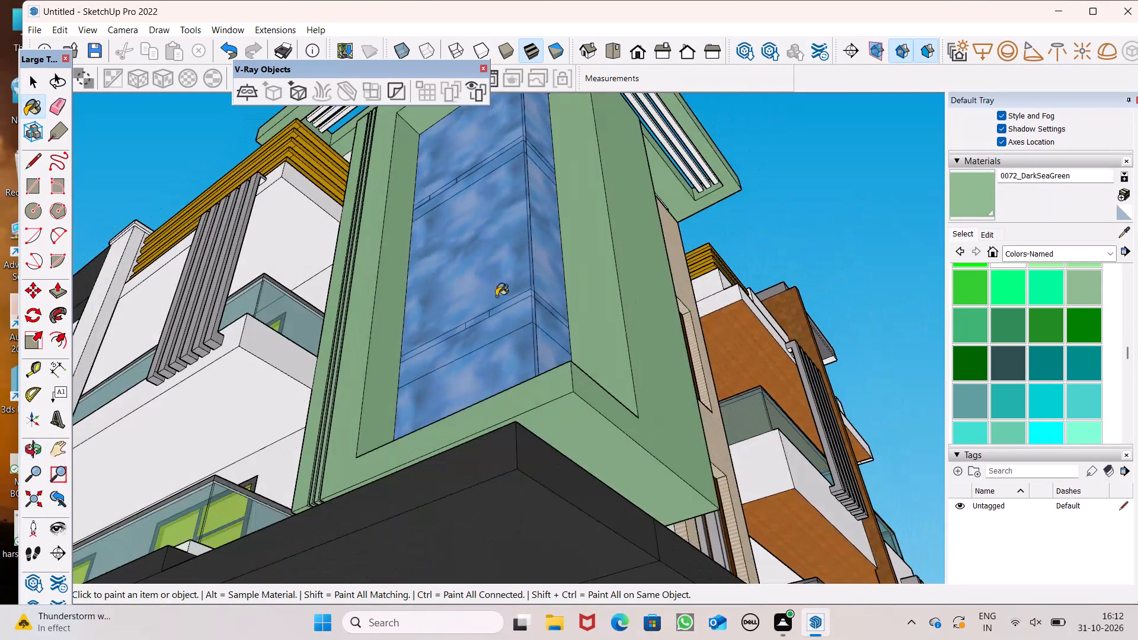
{"action": "scroll", "coordinate": [530, 181], "scroll_direction": "down", "scroll_amount": 2}
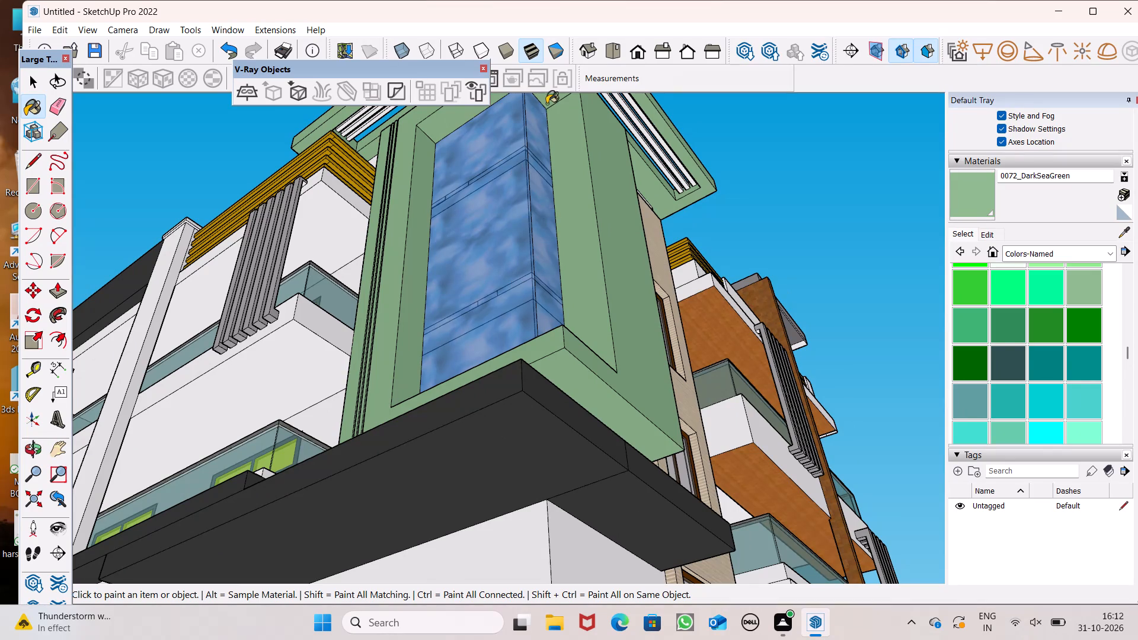
{"action": "scroll", "coordinate": [569, 166], "scroll_direction": "down", "scroll_amount": 5}
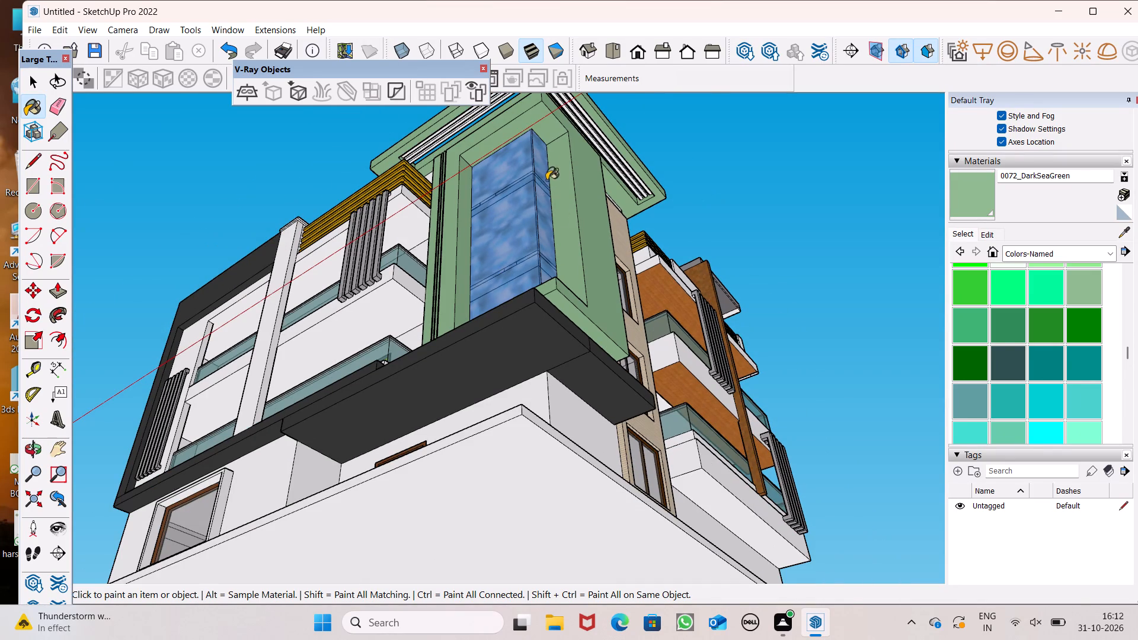
{"action": "middle_click_drag", "start_coordinate": [546, 180], "coordinate": [562, 444]}
{"action": "scroll", "coordinate": [562, 444], "scroll_direction": "up", "scroll_amount": 1}
{"action": "scroll", "coordinate": [568, 381], "scroll_direction": "down", "scroll_amount": 2}
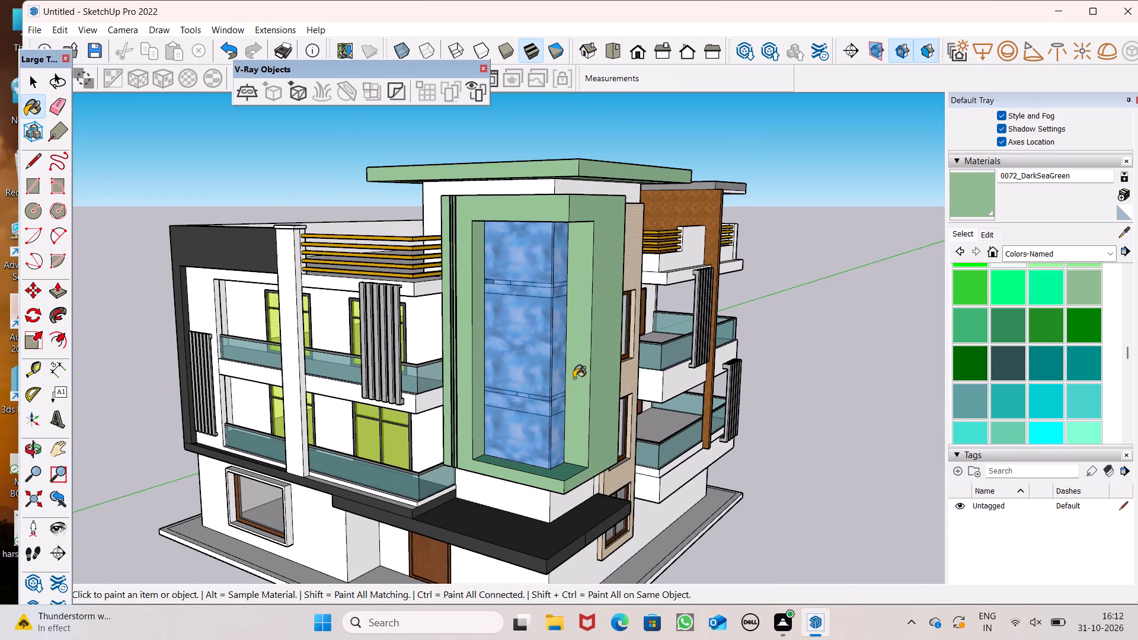
{"action": "scroll", "coordinate": [545, 356], "scroll_direction": "down", "scroll_amount": 2}
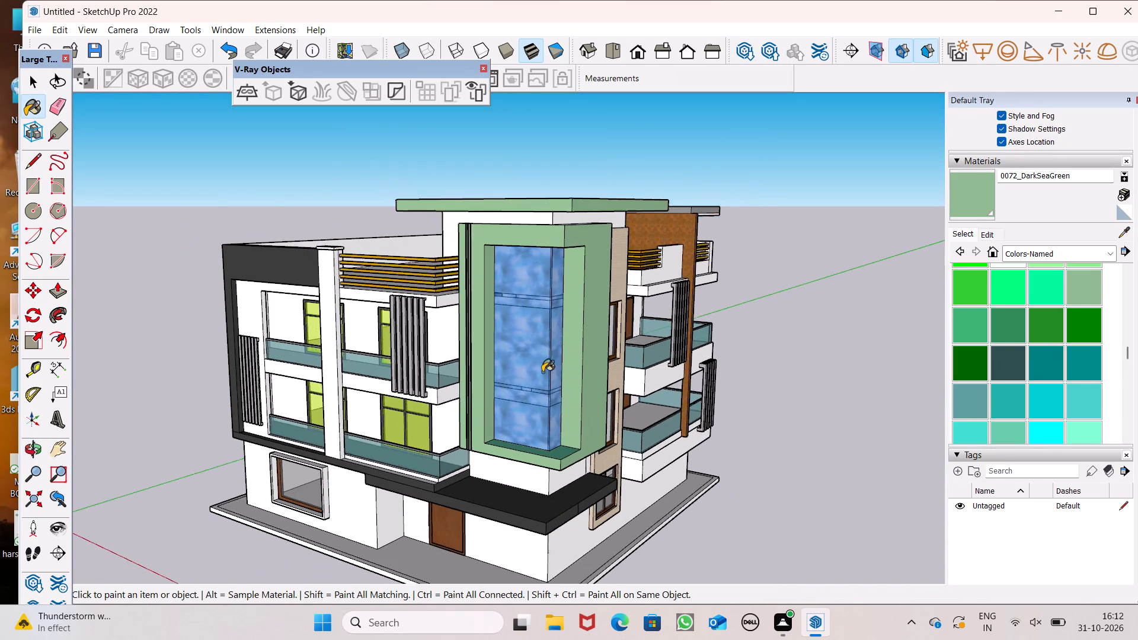
Paint the upper facade wall behind the side slats and the ground-floor window wall with Carrera Marble from the Stone collection.
{"action": "middle_click_drag", "start_coordinate": [551, 412], "coordinate": [828, 412]}
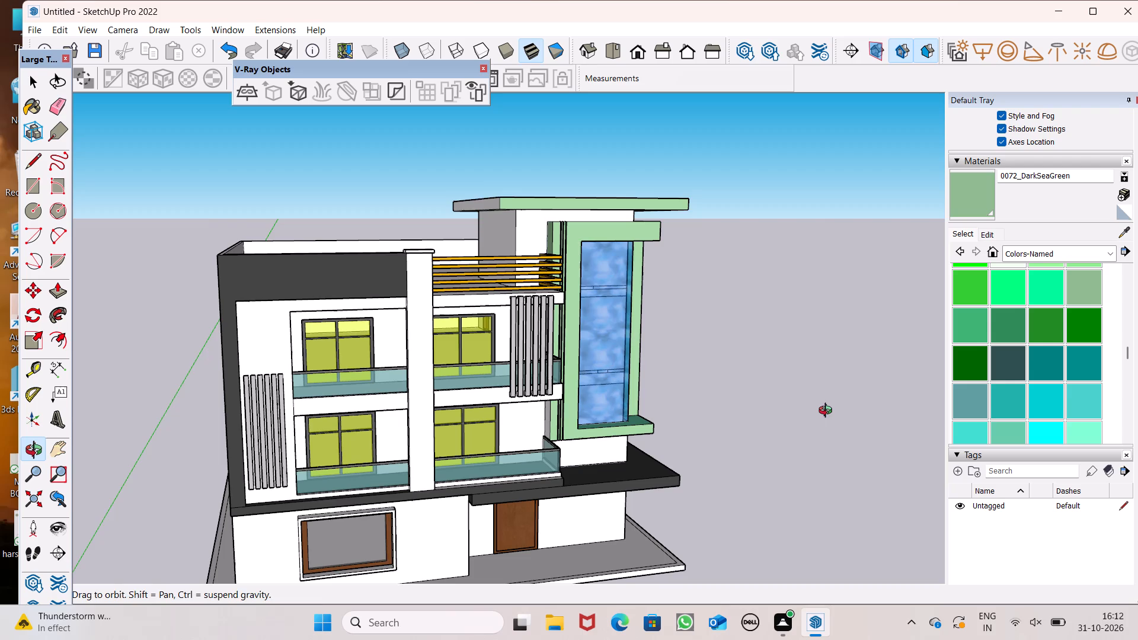
{"action": "middle_click_drag", "start_coordinate": [828, 412], "coordinate": [828, 412]}
{"action": "left_click", "coordinate": [1058, 252]}
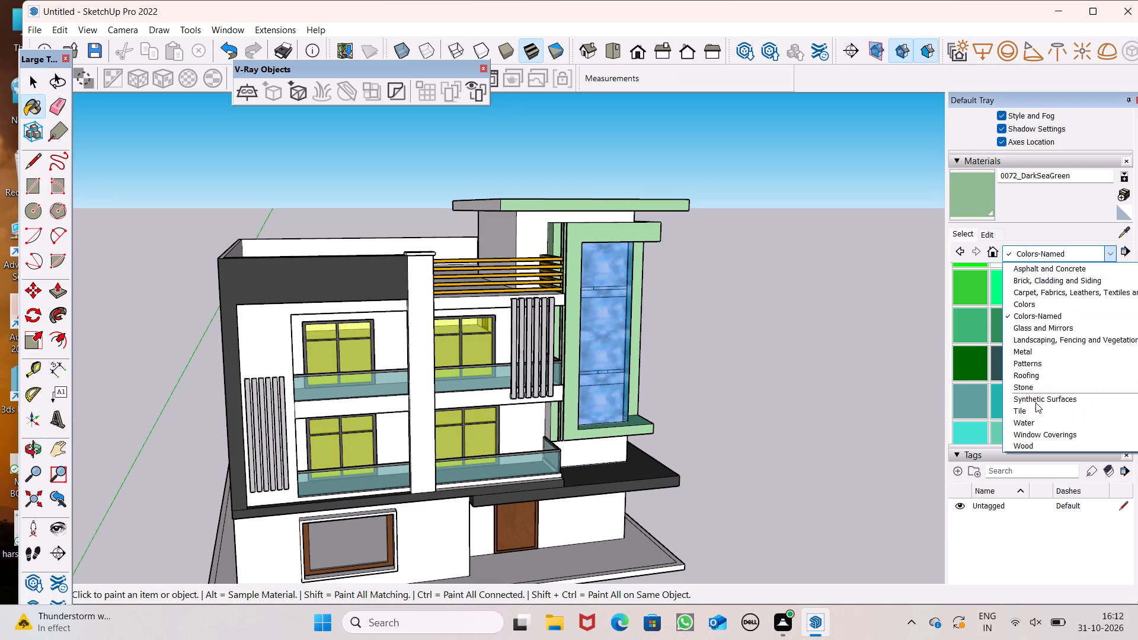
{"action": "left_click", "coordinate": [1028, 388]}
{"action": "left_click", "coordinate": [937, 274]}
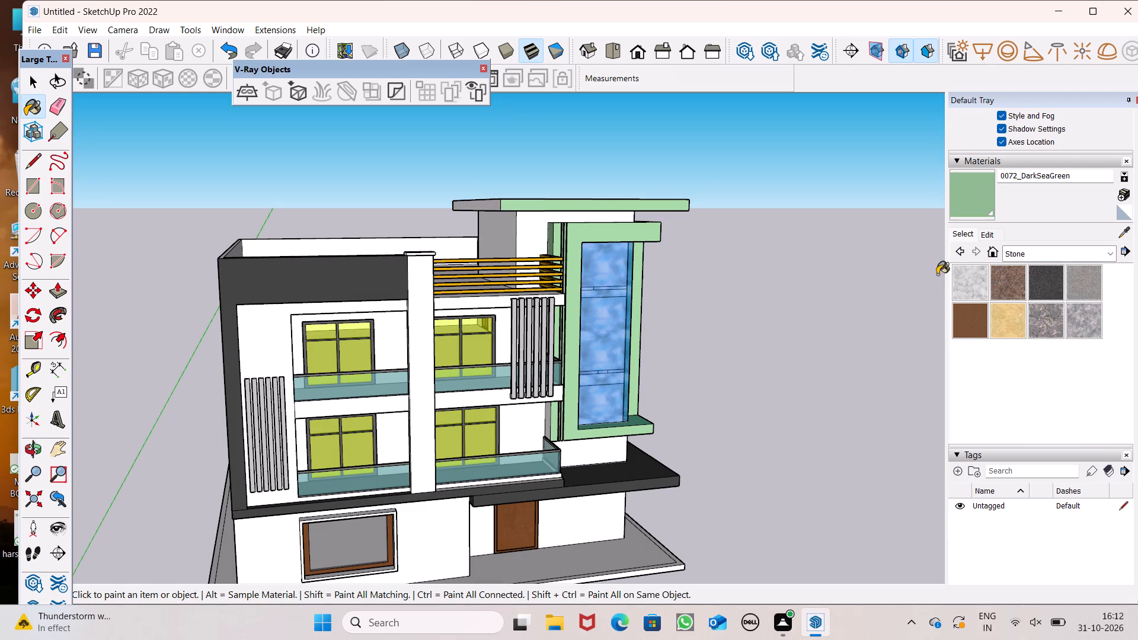
{"action": "left_click", "coordinate": [958, 280]}
{"action": "scroll", "coordinate": [254, 354], "scroll_direction": "up", "scroll_amount": 6}
{"action": "left_click", "coordinate": [287, 359]}
{"action": "scroll", "coordinate": [288, 322], "scroll_direction": "down", "scroll_amount": 5}
{"action": "middle_click_drag", "start_coordinate": [348, 353], "coordinate": [119, 302]}
{"action": "scroll", "coordinate": [120, 300], "scroll_direction": "up", "scroll_amount": 1}
{"action": "left_click", "coordinate": [378, 561]}
Paint the ground-floor window wall's return and the wall around the entrance door with Carrera Marble.
{"action": "scroll", "coordinate": [283, 405], "scroll_direction": "down", "scroll_amount": 4}
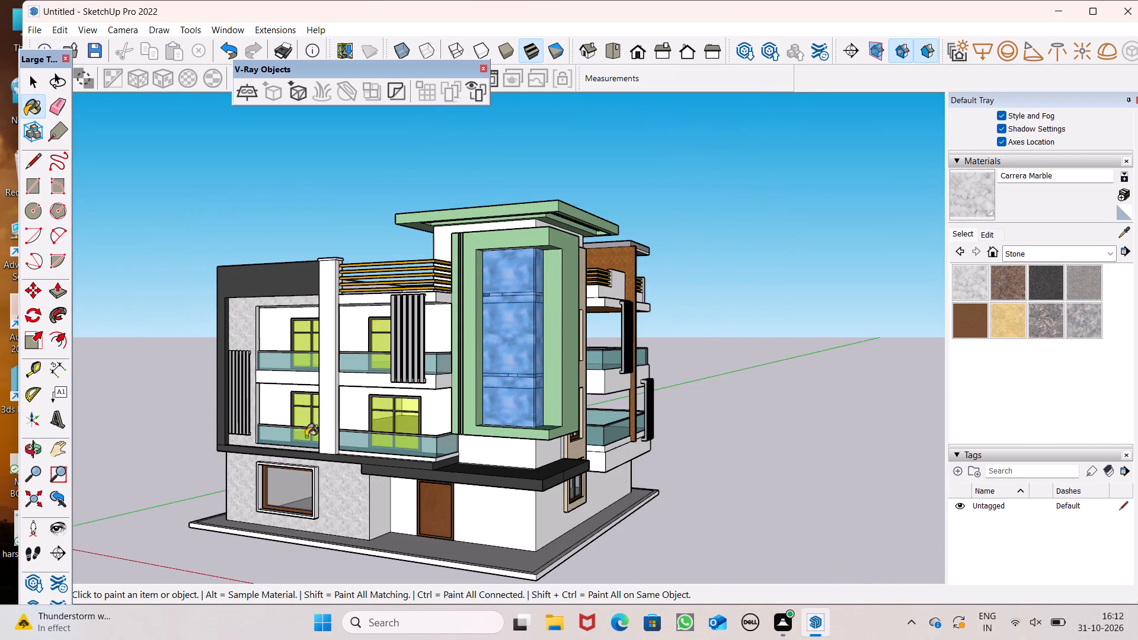
{"action": "middle_click_drag", "start_coordinate": [334, 484], "coordinate": [325, 466]}
{"action": "scroll", "coordinate": [359, 530], "scroll_direction": "up", "scroll_amount": 6}
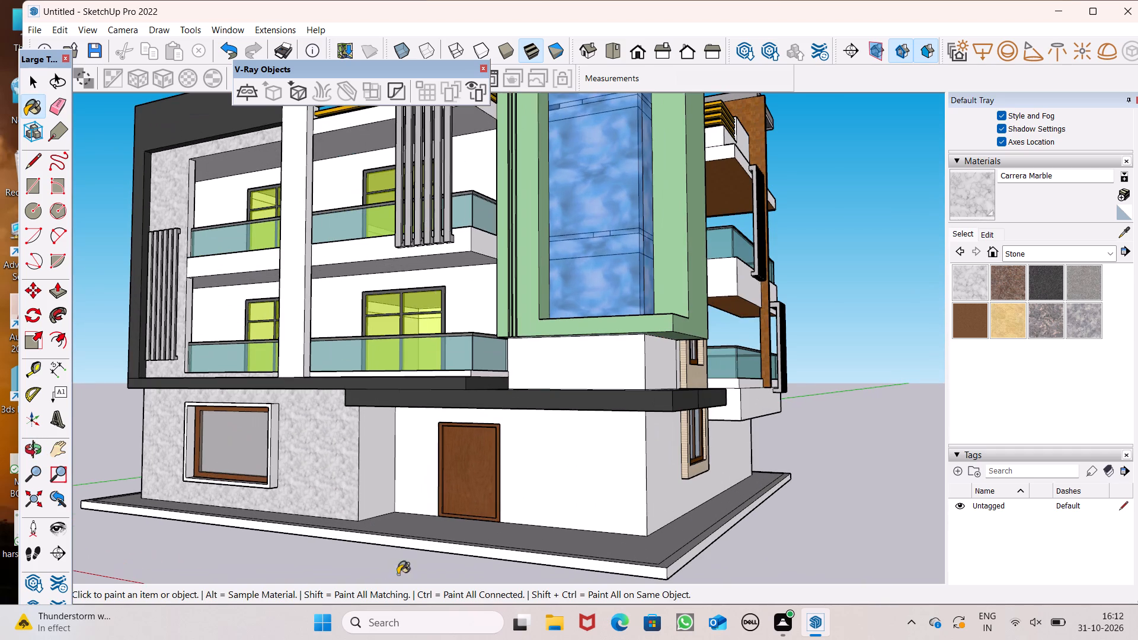
{"action": "left_click", "coordinate": [369, 493]}
{"action": "left_click", "coordinate": [556, 477]}
Paint the ground-floor side wall and both faces of the block beneath the glass frame with Carrera Marble.
{"action": "scroll", "coordinate": [610, 520], "scroll_direction": "up", "scroll_amount": 1}
{"action": "middle_click_drag", "start_coordinate": [610, 520], "coordinate": [441, 537]}
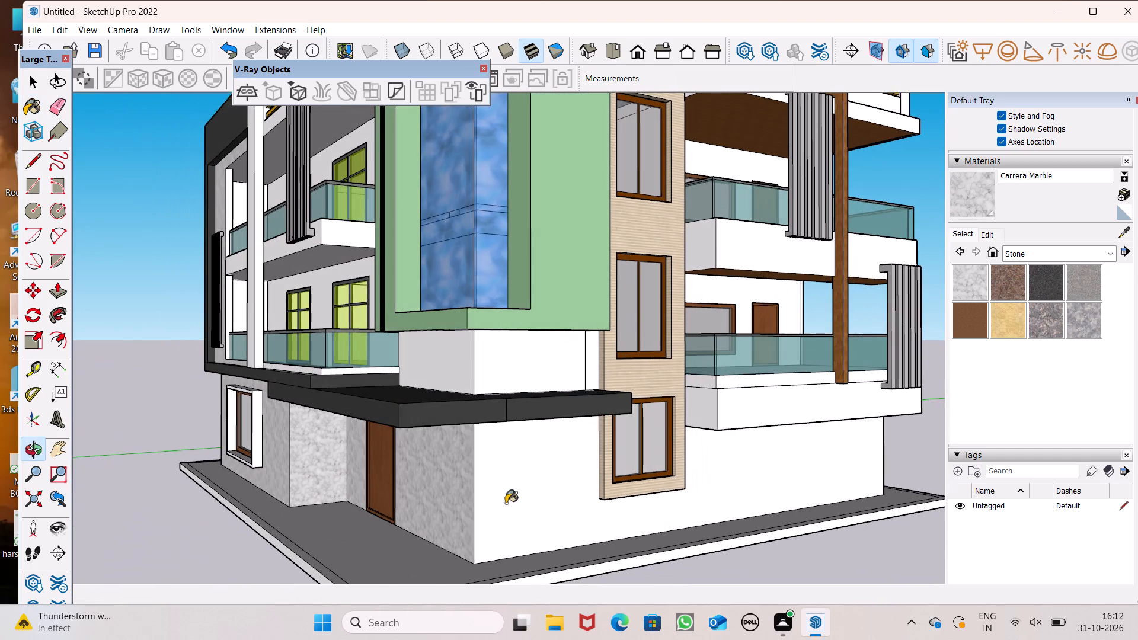
{"action": "left_click", "coordinate": [510, 501]}
{"action": "left_click", "coordinate": [489, 364]}
{"action": "left_click", "coordinate": [470, 370]}
Paint the upper balcony's back wall beside the glass frame with Carrera Marble.
{"action": "scroll", "coordinate": [452, 381], "scroll_direction": "down", "scroll_amount": 4}
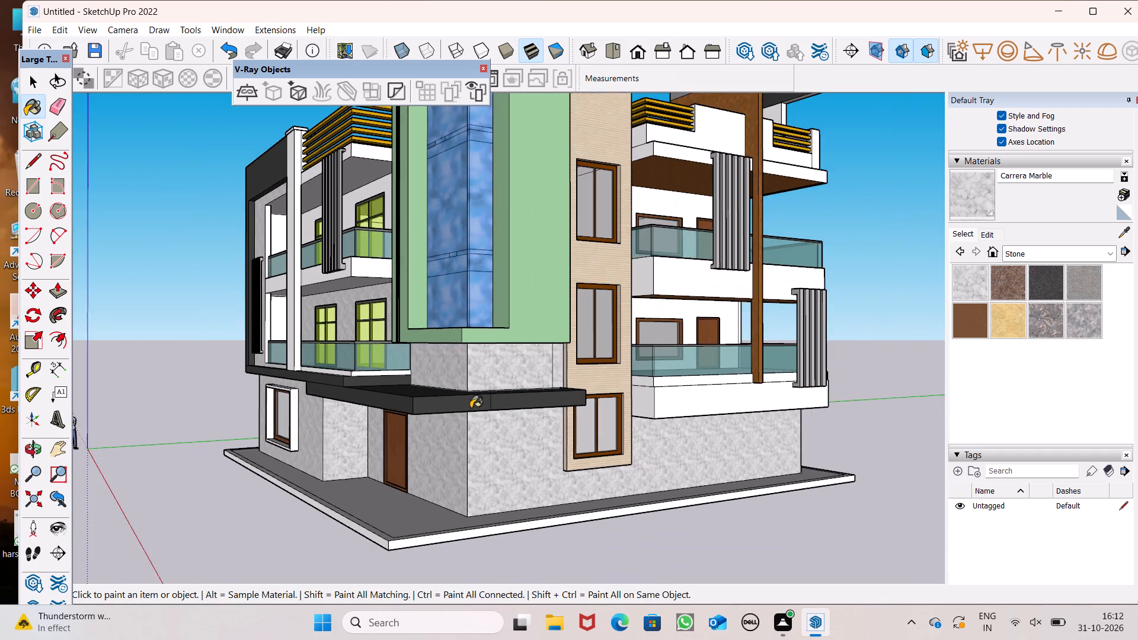
{"action": "middle_click_drag", "start_coordinate": [514, 434], "coordinate": [714, 423]}
{"action": "scroll", "coordinate": [465, 232], "scroll_direction": "up", "scroll_amount": 5}
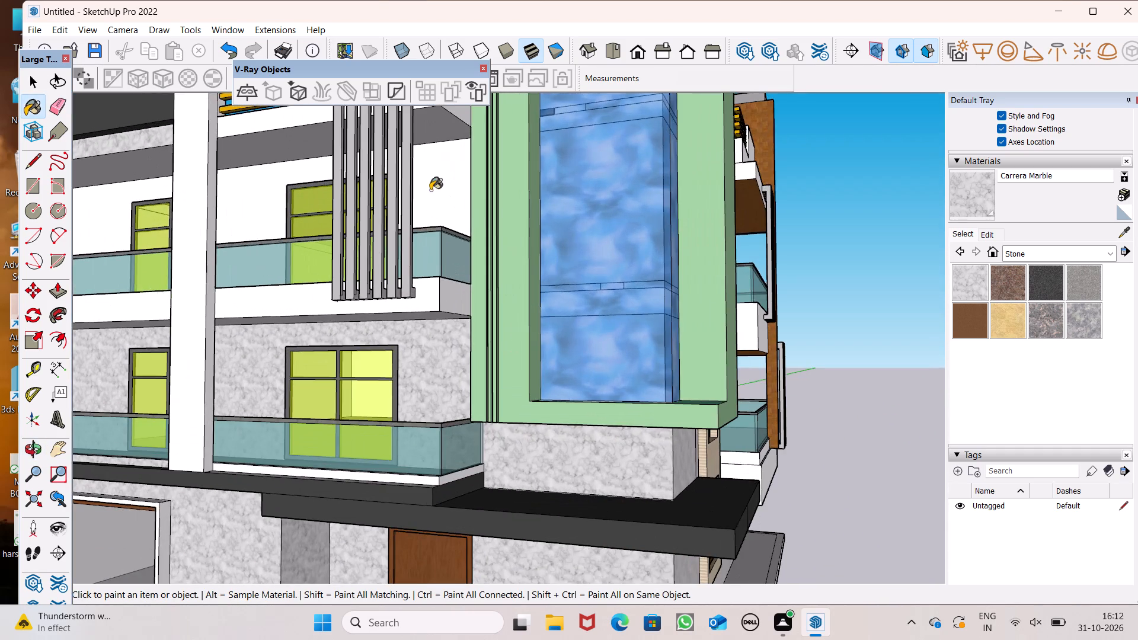
{"action": "left_click", "coordinate": [430, 190]}
Paint the end strip and back walls of both balconies on the brown-post side with Carrera Marble.
{"action": "scroll", "coordinate": [447, 188], "scroll_direction": "down", "scroll_amount": 5}
{"action": "middle_click_drag", "start_coordinate": [469, 245], "coordinate": [370, 299]}
{"action": "scroll", "coordinate": [354, 265], "scroll_direction": "down", "scroll_amount": 6}
{"action": "middle_click_drag", "start_coordinate": [509, 388], "coordinate": [257, 402]}
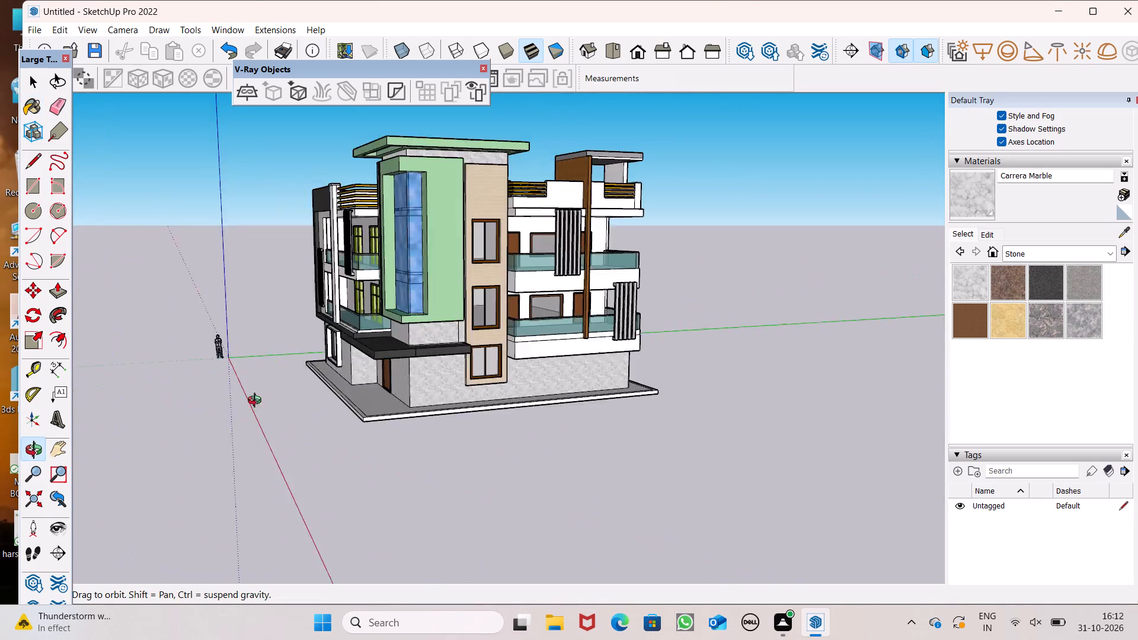
{"action": "middle_click_drag", "start_coordinate": [257, 402], "coordinate": [124, 409]}
{"action": "scroll", "coordinate": [668, 226], "scroll_direction": "up", "scroll_amount": 7}
{"action": "left_click", "coordinate": [594, 238]}
{"action": "left_click", "coordinate": [573, 244]}
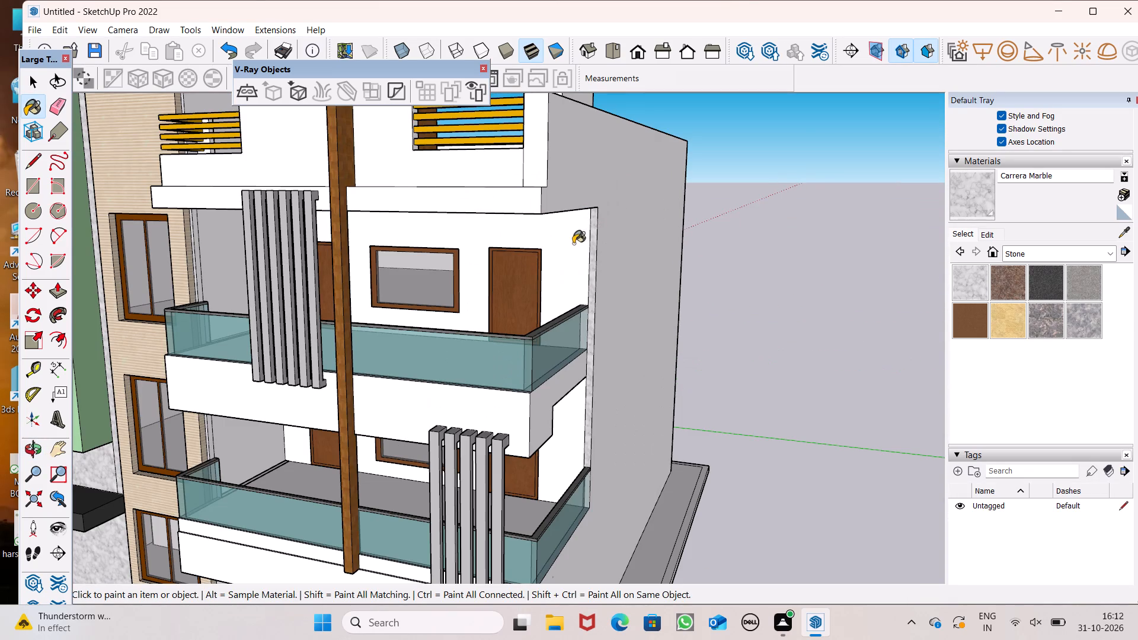
{"action": "left_click", "coordinate": [556, 448]}
{"action": "middle_click_drag", "start_coordinate": [563, 503], "coordinate": [581, 402]}
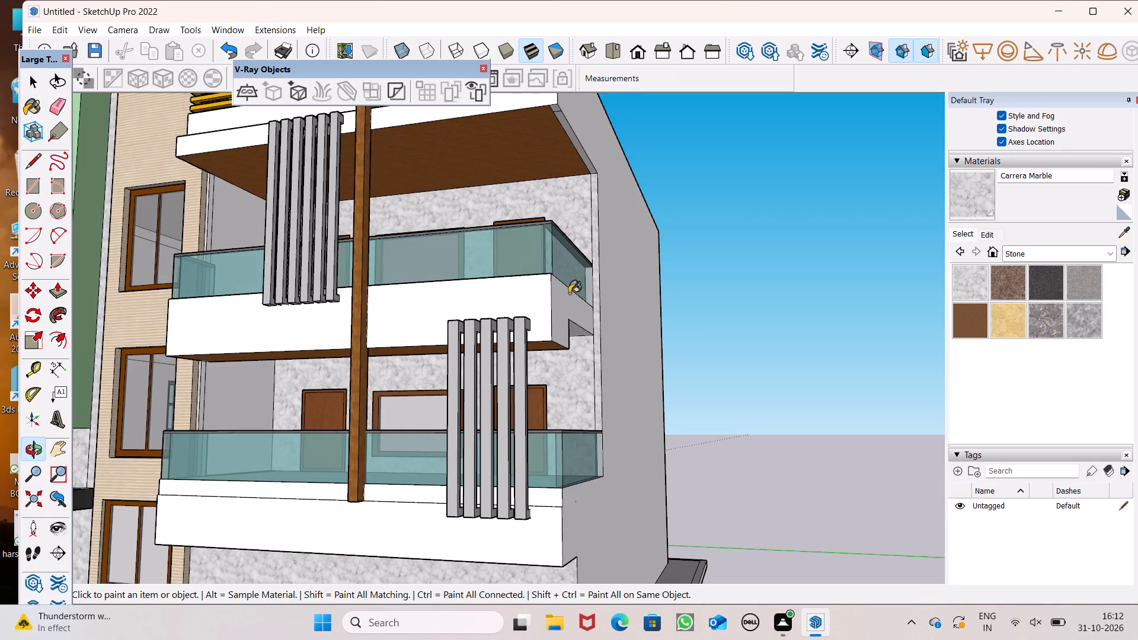
Paint the front face of the tall white column between the front balcony bays with Blinds Cellular White from Window Coverings.
{"action": "scroll", "coordinate": [569, 293], "scroll_direction": "down", "scroll_amount": 10}
{"action": "middle_click_drag", "start_coordinate": [594, 325], "coordinate": [718, 462]}
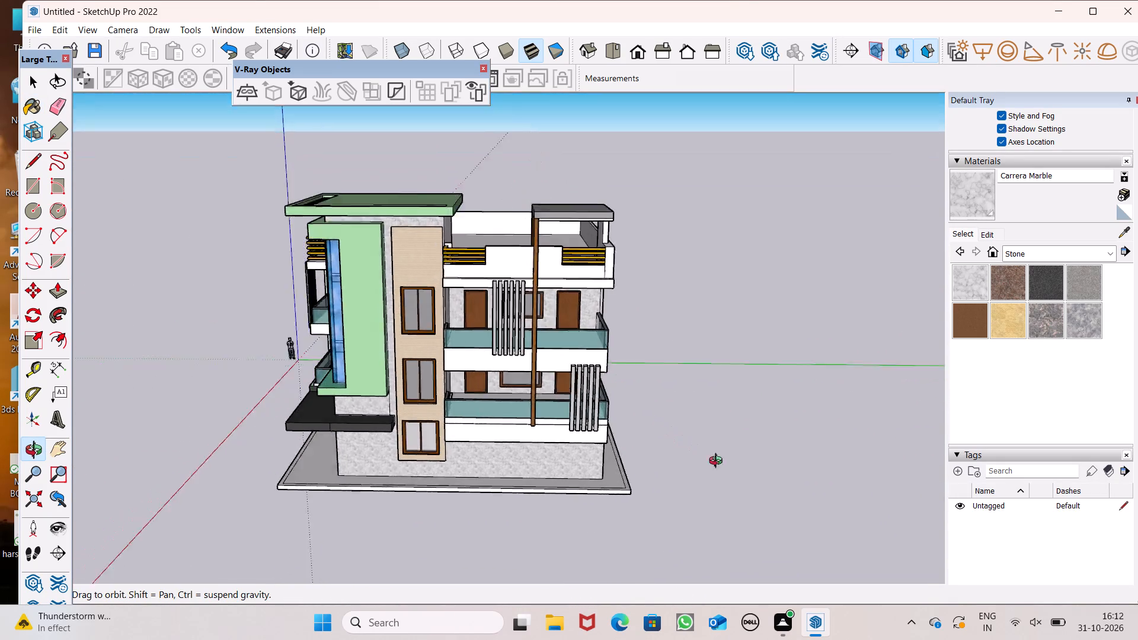
{"action": "middle_click_drag", "start_coordinate": [718, 462], "coordinate": [1060, 431]}
{"action": "left_click", "coordinate": [1035, 260]}
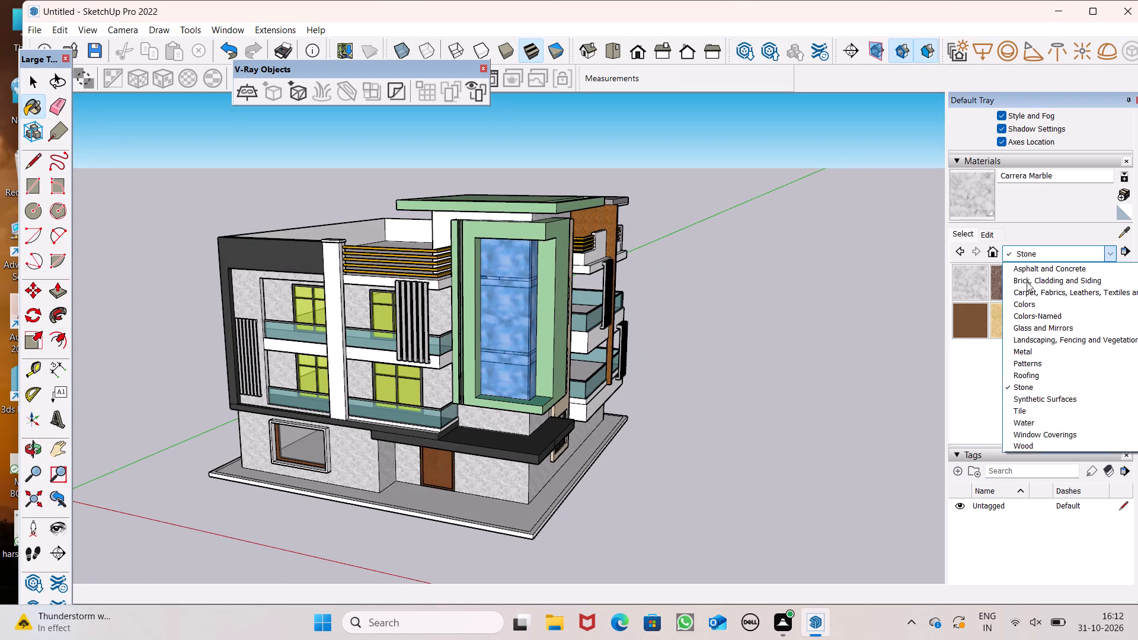
{"action": "left_click", "coordinate": [1025, 436]}
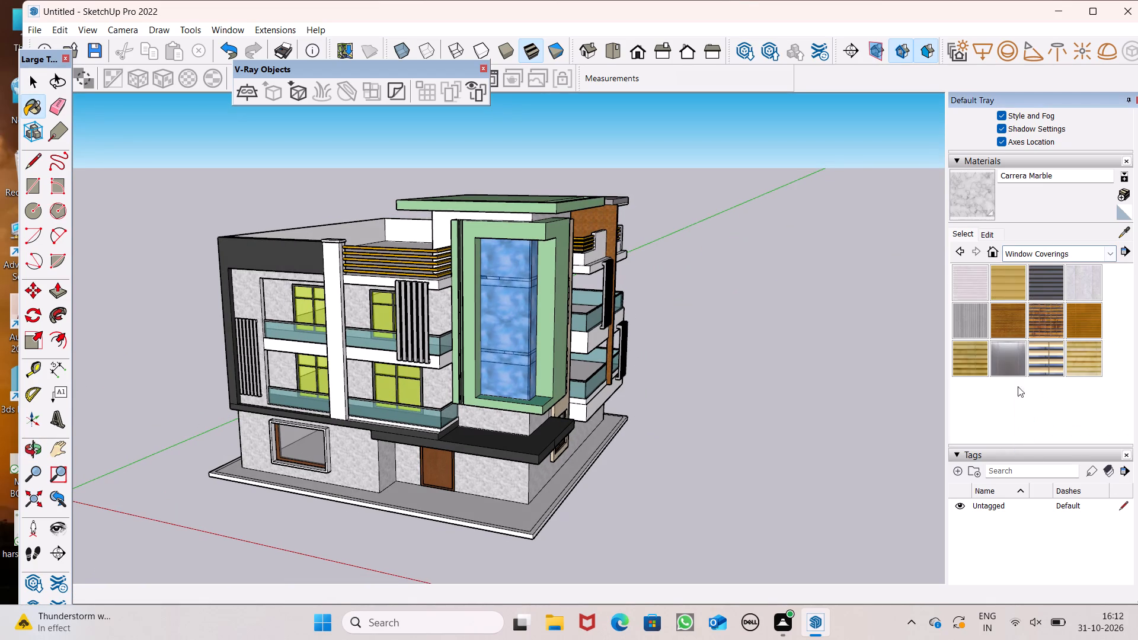
{"action": "left_click", "coordinate": [965, 284]}
{"action": "middle_click_drag", "start_coordinate": [257, 376], "coordinate": [437, 406]}
{"action": "scroll", "coordinate": [443, 376], "scroll_direction": "up", "scroll_amount": 6}
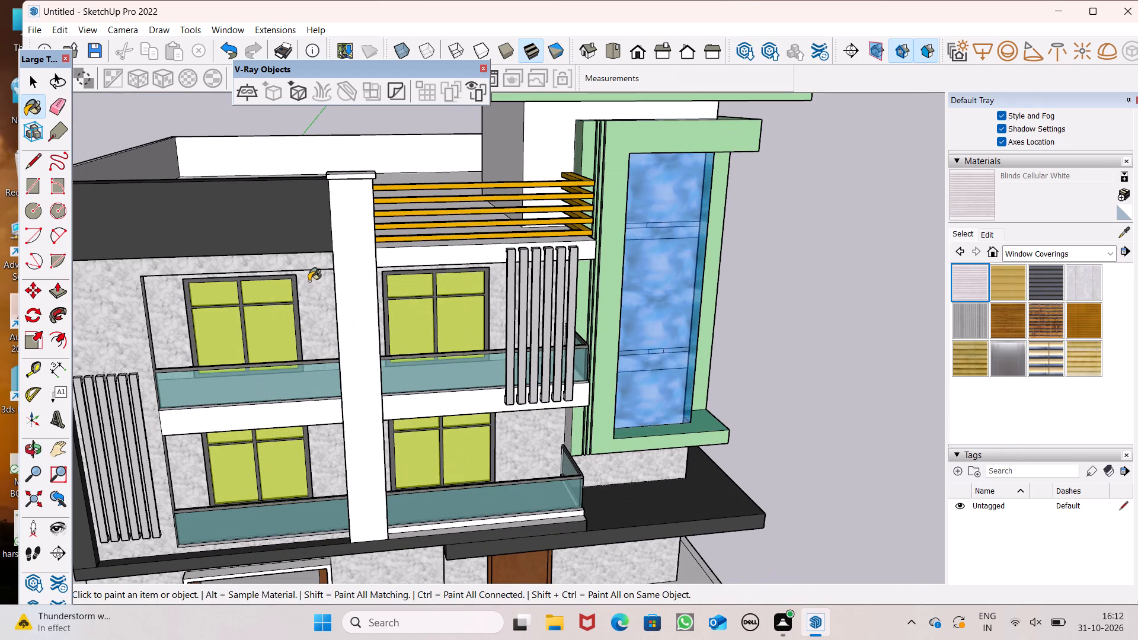
{"action": "left_click", "coordinate": [340, 264]}
Paint the side faces of the tall front column with Blinds Cellular White.
{"action": "middle_click_drag", "start_coordinate": [355, 422], "coordinate": [101, 402]}
{"action": "scroll", "coordinate": [101, 401], "scroll_direction": "up", "scroll_amount": 1}
{"action": "scroll", "coordinate": [296, 467], "scroll_direction": "up", "scroll_amount": 4}
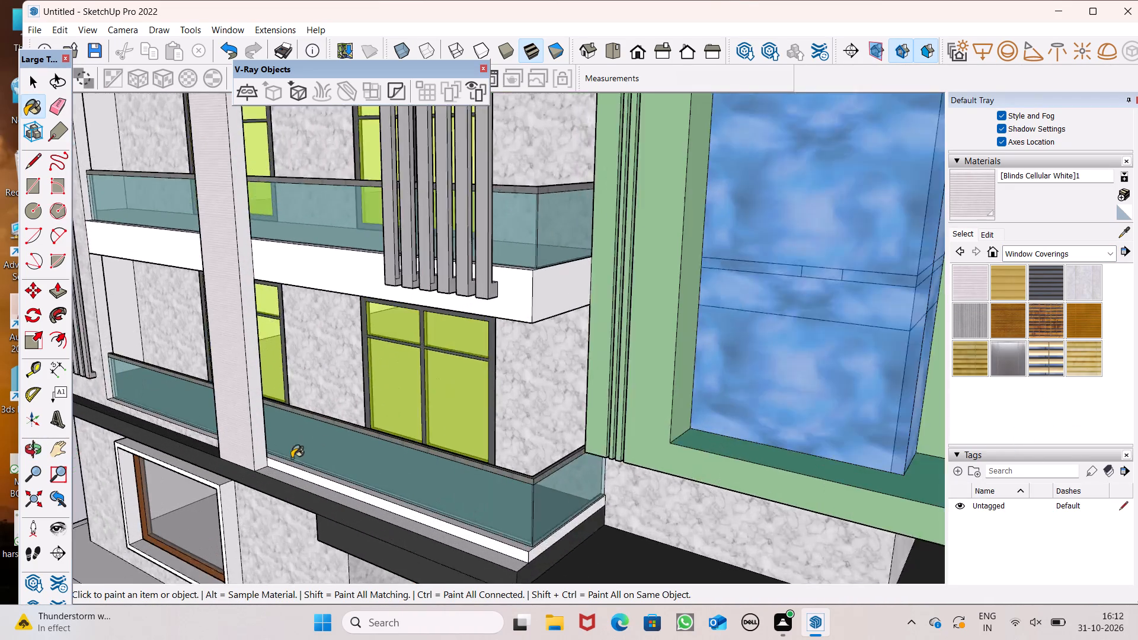
{"action": "scroll", "coordinate": [292, 458], "scroll_direction": "up", "scroll_amount": 3}
{"action": "left_click", "coordinate": [254, 432]}
{"action": "middle_click_drag", "start_coordinate": [193, 510], "coordinate": [789, 491]}
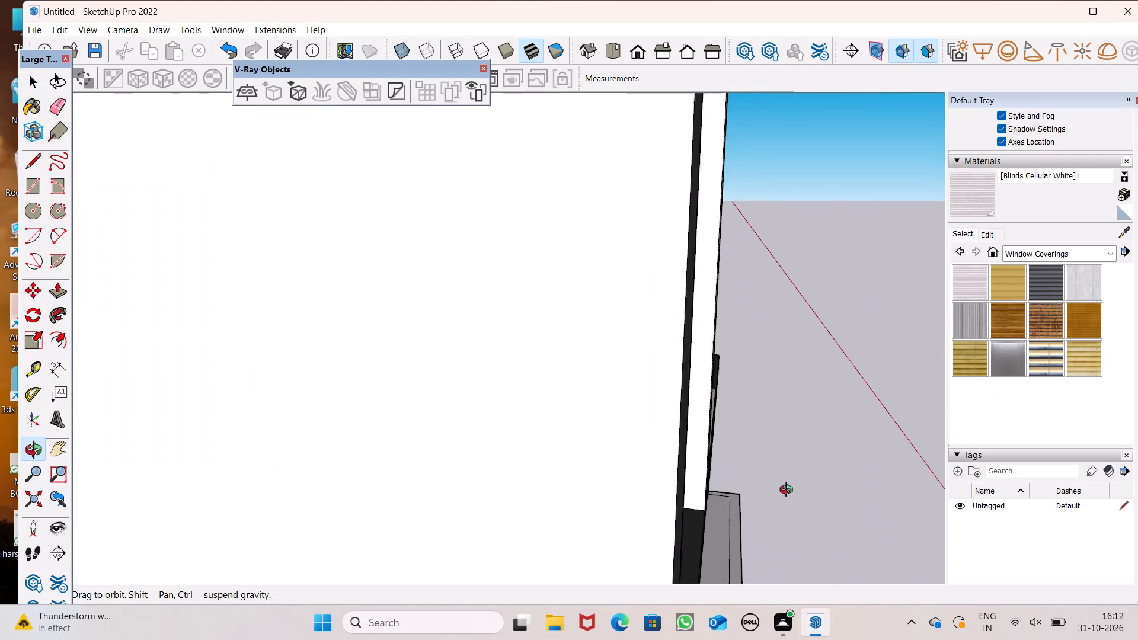
{"action": "scroll", "coordinate": [789, 491], "scroll_direction": "up", "scroll_amount": 1}
{"action": "middle_click_drag", "start_coordinate": [789, 491], "coordinate": [789, 481]}
{"action": "left_click", "coordinate": [688, 424]}
Paint the rear face of the tall front column, facing the balcony, with Blinds Cellular White.
{"action": "middle_click_drag", "start_coordinate": [723, 471], "coordinate": [38, 470]}
{"action": "scroll", "coordinate": [86, 402], "scroll_direction": "up", "scroll_amount": 1}
{"action": "scroll", "coordinate": [83, 399], "scroll_direction": "down", "scroll_amount": 7}
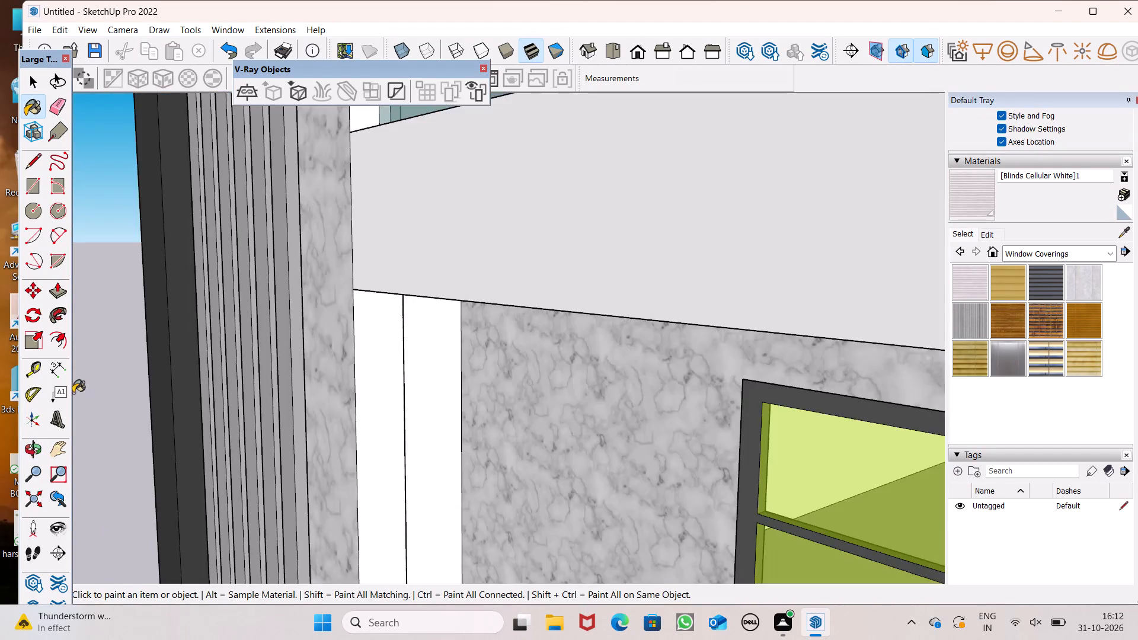
{"action": "scroll", "coordinate": [73, 393], "scroll_direction": "down", "scroll_amount": 13}
{"action": "middle_click_drag", "start_coordinate": [430, 471], "coordinate": [236, 447]}
{"action": "scroll", "coordinate": [230, 438], "scroll_direction": "up", "scroll_amount": 3}
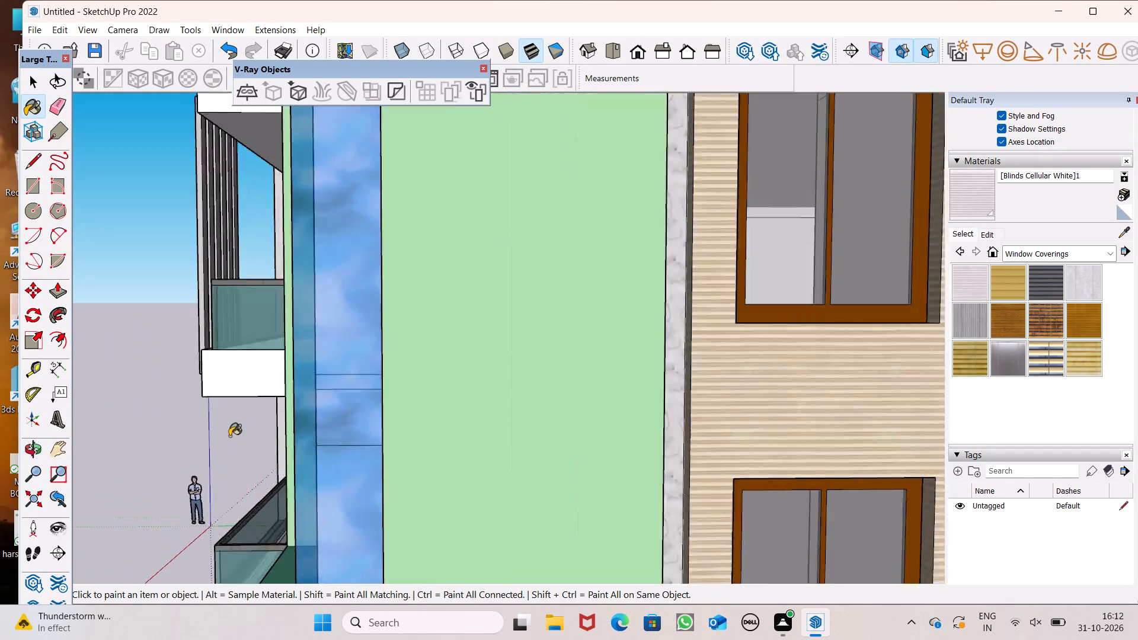
{"action": "scroll", "coordinate": [229, 436], "scroll_direction": "up", "scroll_amount": 5}
{"action": "scroll", "coordinate": [303, 455], "scroll_direction": "up", "scroll_amount": 5}
{"action": "scroll", "coordinate": [305, 453], "scroll_direction": "down", "scroll_amount": 1}
{"action": "scroll", "coordinate": [306, 453], "scroll_direction": "up", "scroll_amount": 1}
{"action": "scroll", "coordinate": [324, 472], "scroll_direction": "down", "scroll_amount": 3}
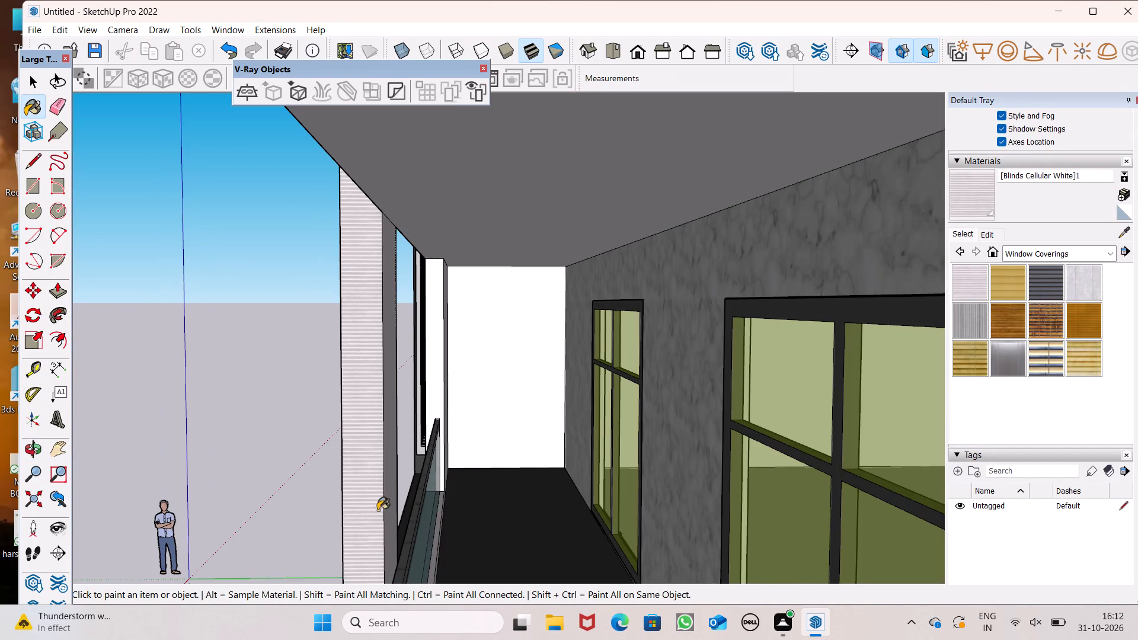
{"action": "middle_click_drag", "start_coordinate": [351, 516], "coordinate": [296, 523]}
{"action": "left_click", "coordinate": [345, 470]}
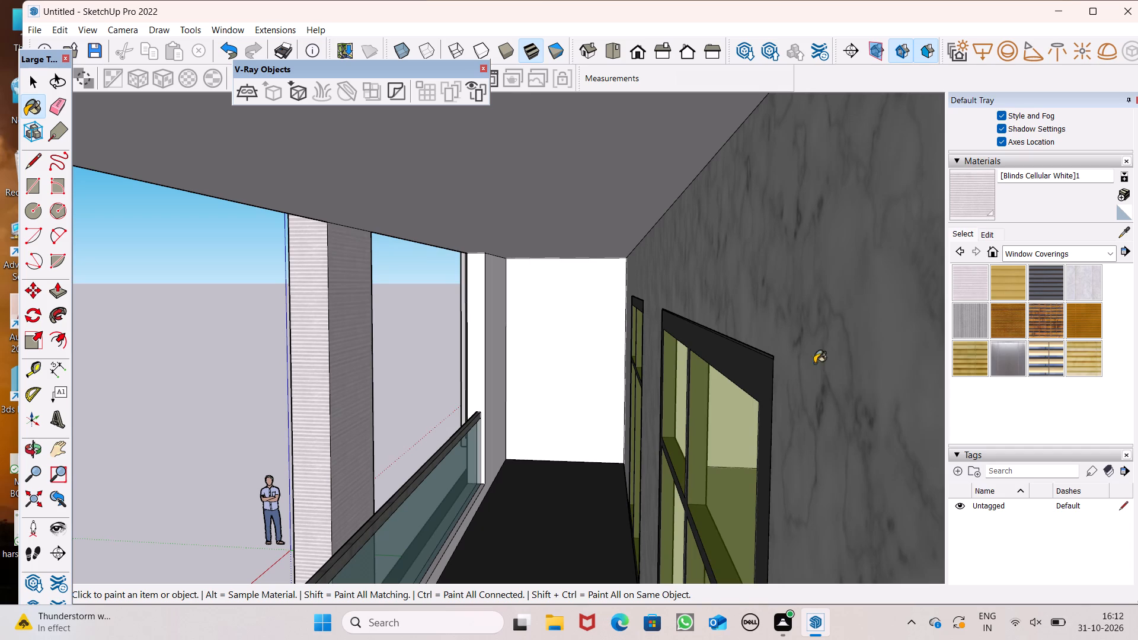
Set the Blinds Cellular White texture size to 4' with its proportions locked.
{"action": "left_click", "coordinate": [987, 236]}
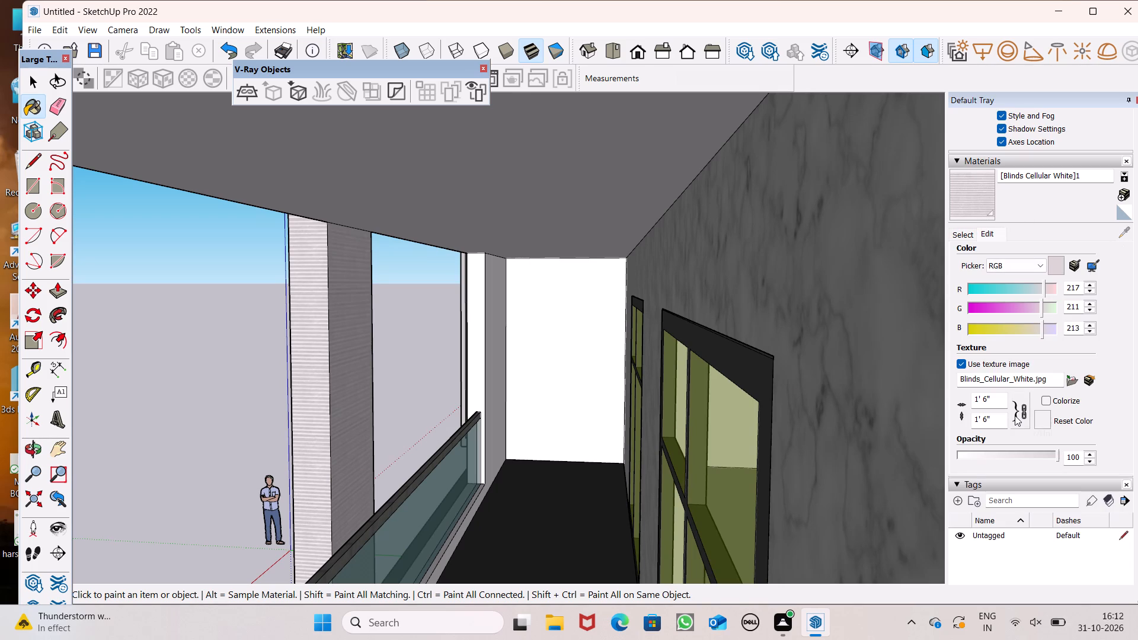
{"action": "left_click", "coordinate": [990, 400]}
{"action": "key", "text": "BackSpace"}
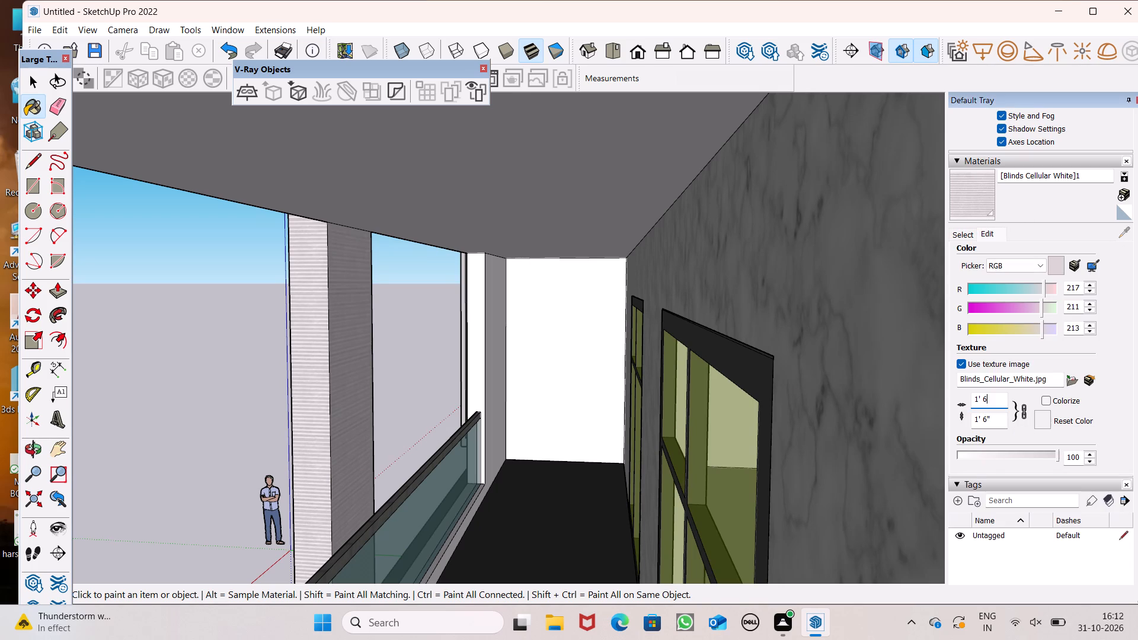
{"action": "key", "text": "BackSpace"}
{"action": "key", "text": "BackSpace"}
{"action": "key", "text": "BackSpace"}
{"action": "key", "text": "BackSpace"}
{"action": "key", "text": "4"}
{"action": "key", "text": "apostrophe"}
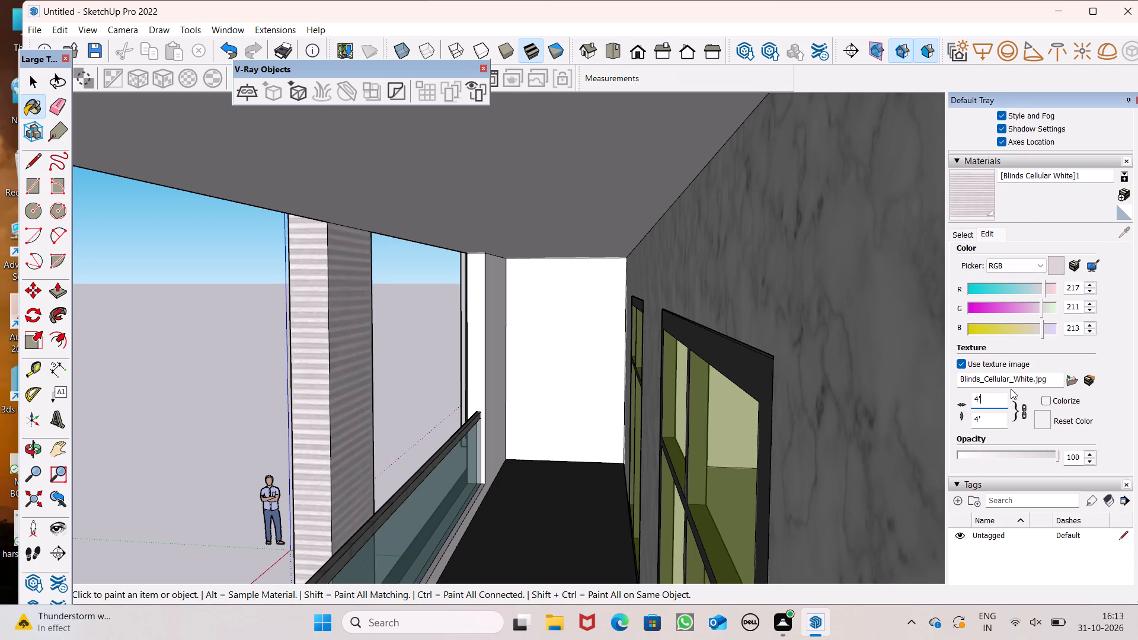
{"action": "key", "text": "Return"}
{"action": "key", "text": "space"}
Review the column finish and the overall exterior from the front, the glass-frame corner and the brown-post side.
{"action": "scroll", "coordinate": [679, 354], "scroll_direction": "down", "scroll_amount": 4}
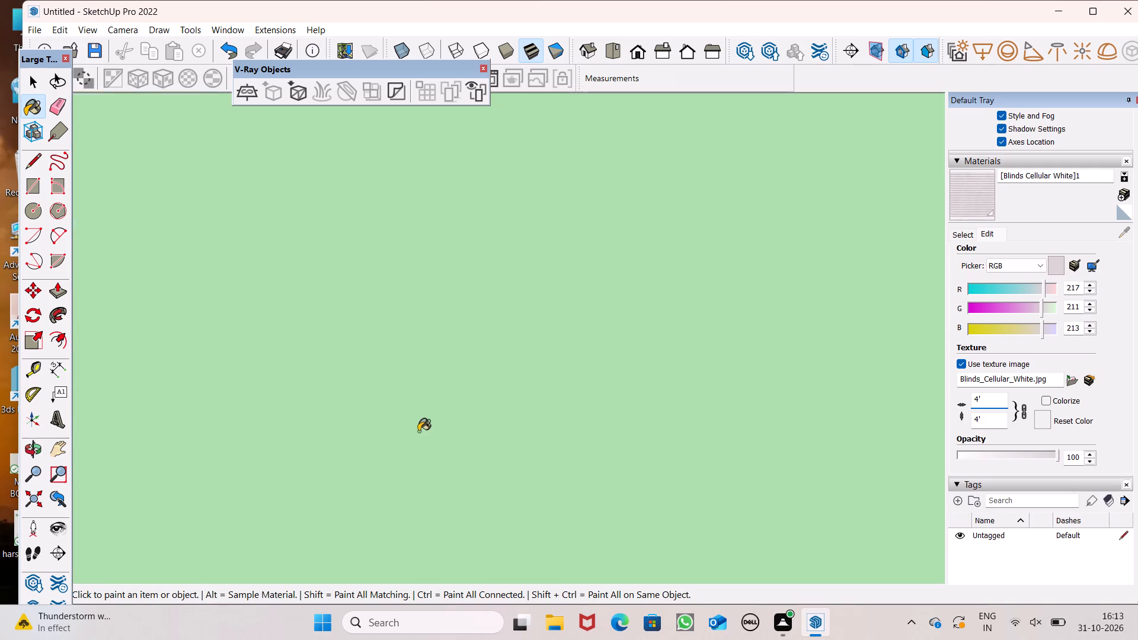
{"action": "scroll", "coordinate": [418, 431], "scroll_direction": "down", "scroll_amount": 2}
{"action": "middle_click_drag", "start_coordinate": [410, 431], "coordinate": [989, 284]}
{"action": "scroll", "coordinate": [962, 348], "scroll_direction": "up", "scroll_amount": 1}
{"action": "left_click", "coordinate": [653, 52]}
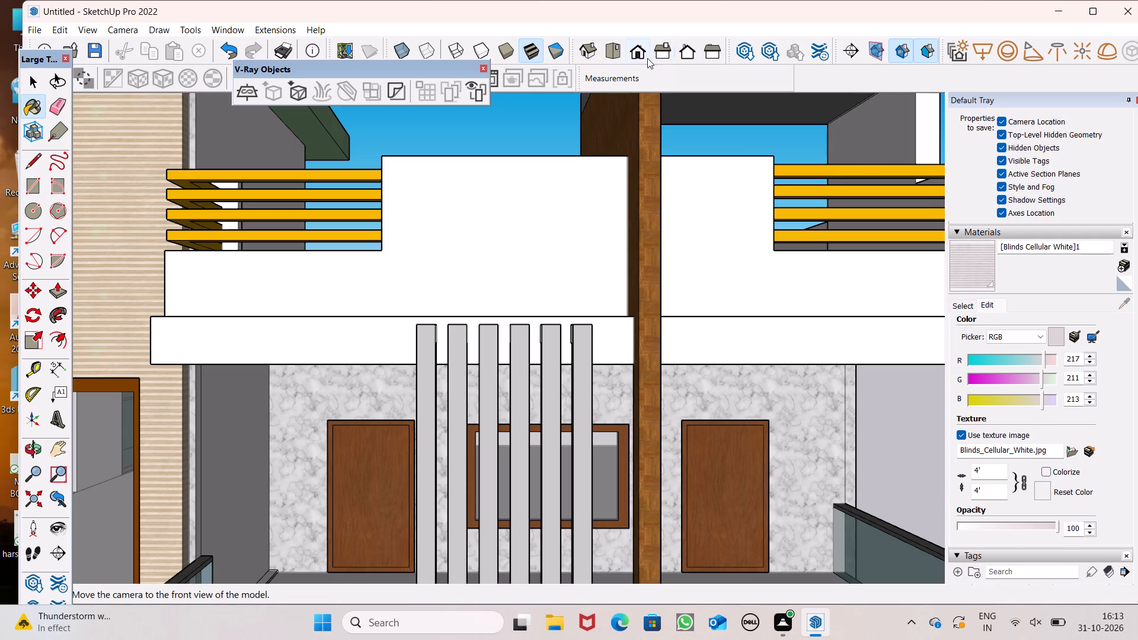
{"action": "left_click", "coordinate": [637, 53]}
{"action": "scroll", "coordinate": [670, 224], "scroll_direction": "down", "scroll_amount": 6}
{"action": "scroll", "coordinate": [627, 307], "scroll_direction": "down", "scroll_amount": 7}
{"action": "middle_click_drag", "start_coordinate": [630, 398], "coordinate": [513, 431]}
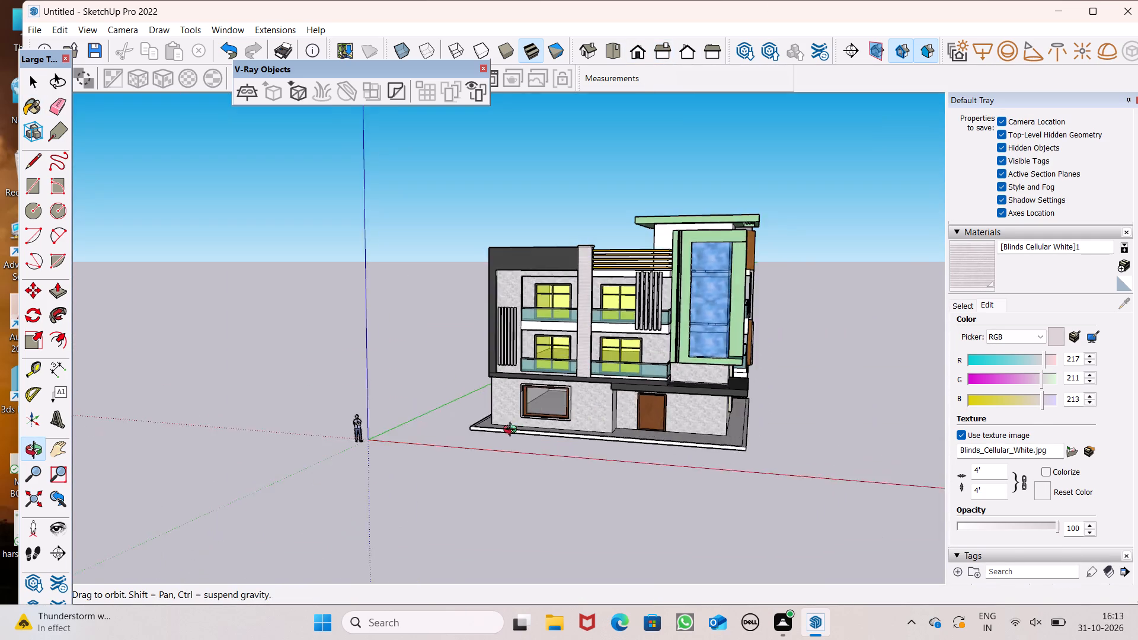
{"action": "middle_click_drag", "start_coordinate": [513, 431], "coordinate": [318, 409]}
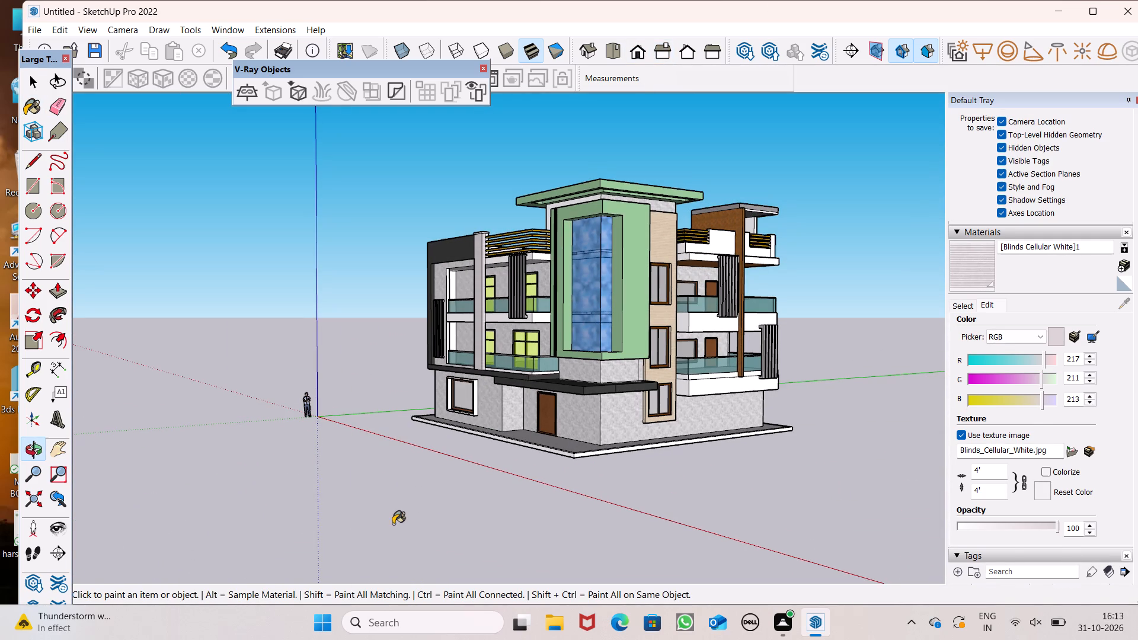
{"action": "middle_click_drag", "start_coordinate": [509, 529], "coordinate": [566, 581]}
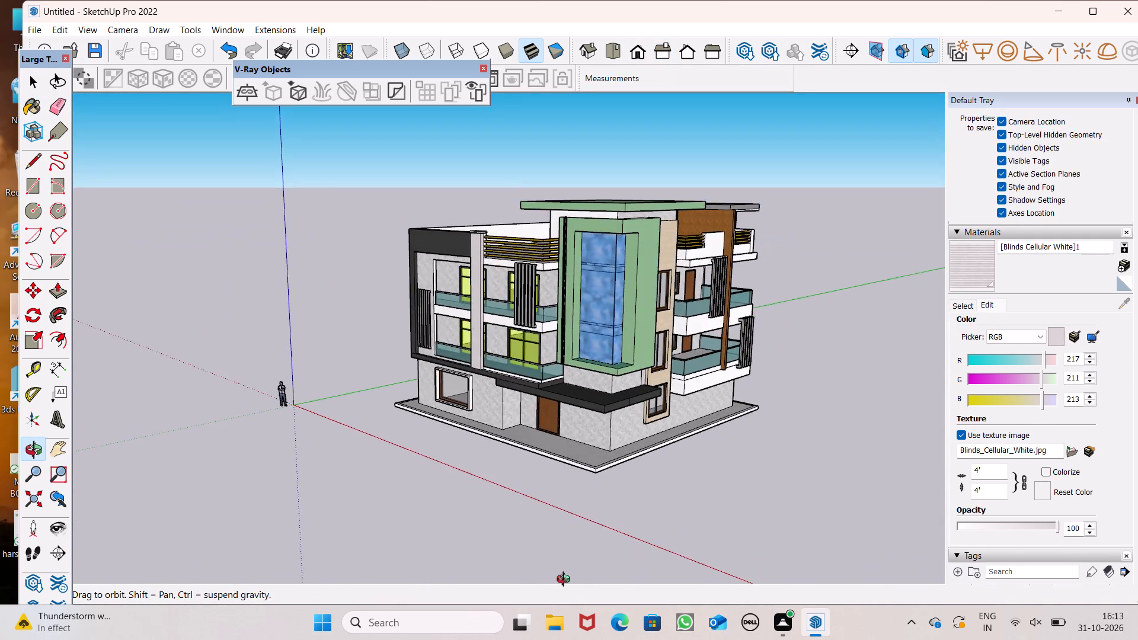
{"action": "middle_click_drag", "start_coordinate": [566, 581], "coordinate": [523, 567]}
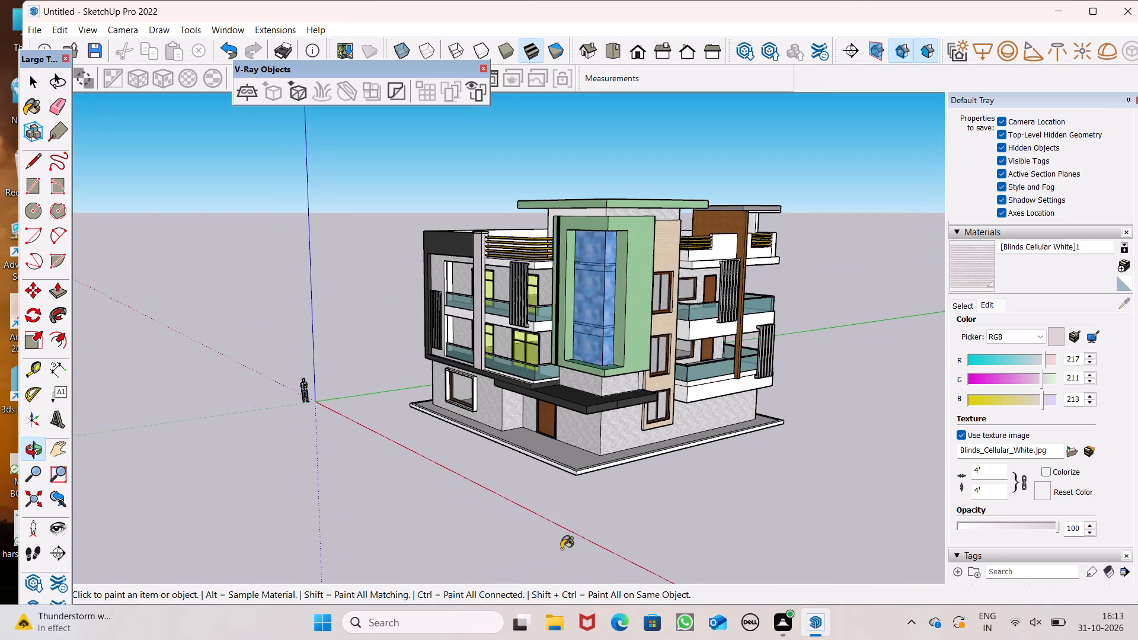
{"action": "scroll", "coordinate": [726, 450], "scroll_direction": "up", "scroll_amount": 3}
{"action": "scroll", "coordinate": [693, 430], "scroll_direction": "down", "scroll_amount": 4}
{"action": "middle_click_drag", "start_coordinate": [835, 492], "coordinate": [573, 487]}
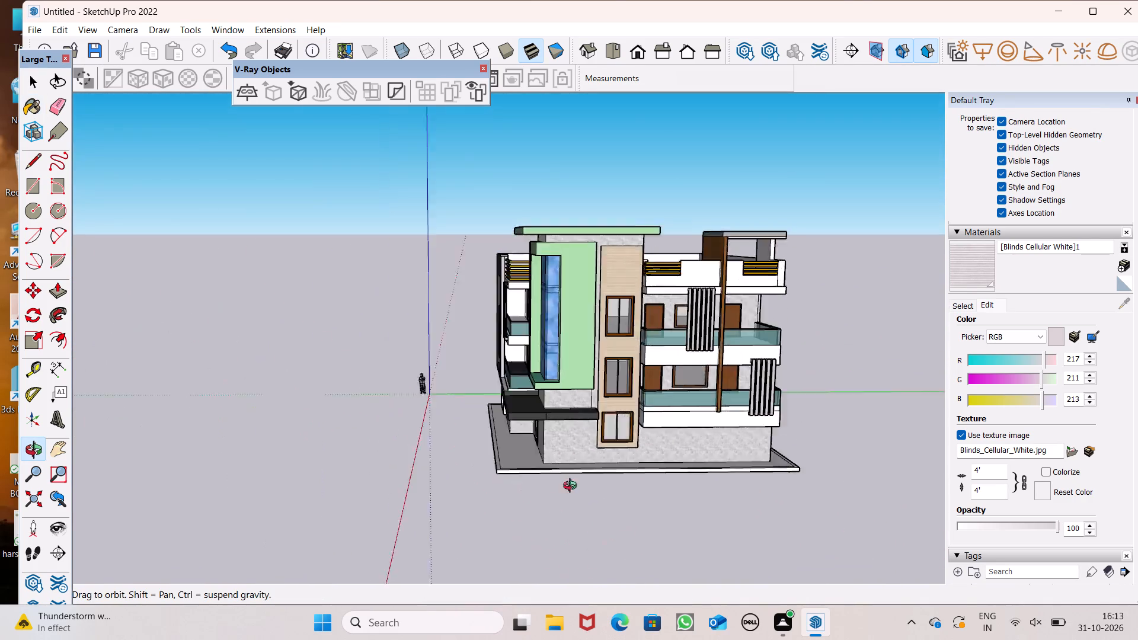
{"action": "middle_click_drag", "start_coordinate": [573, 487], "coordinate": [378, 519]}
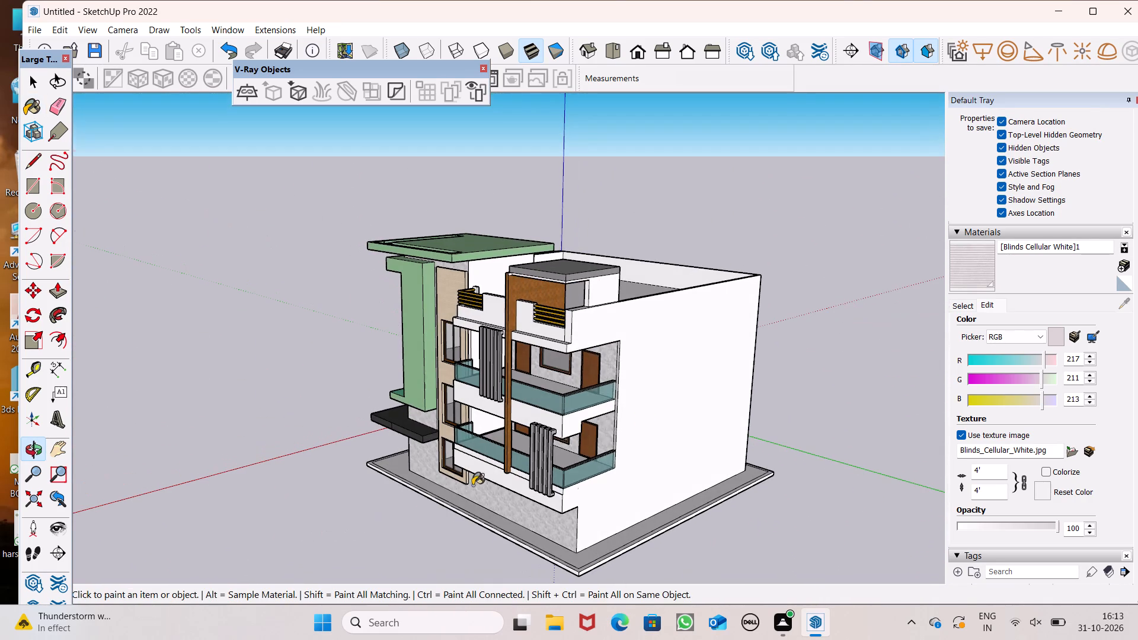
Paint the roof terrace floor with Blacktop Old 01 from Asphalt and Concrete.
{"action": "left_click", "coordinate": [958, 304]}
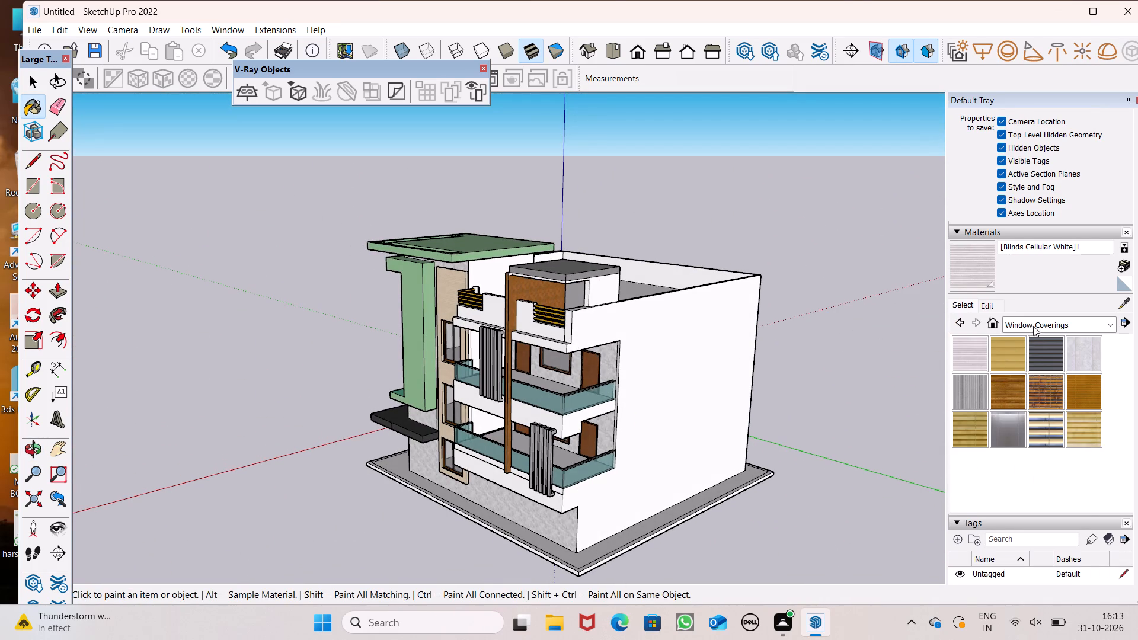
{"action": "left_click", "coordinate": [1034, 324]}
{"action": "left_click", "coordinate": [1046, 339]}
{"action": "left_click", "coordinate": [1047, 344]}
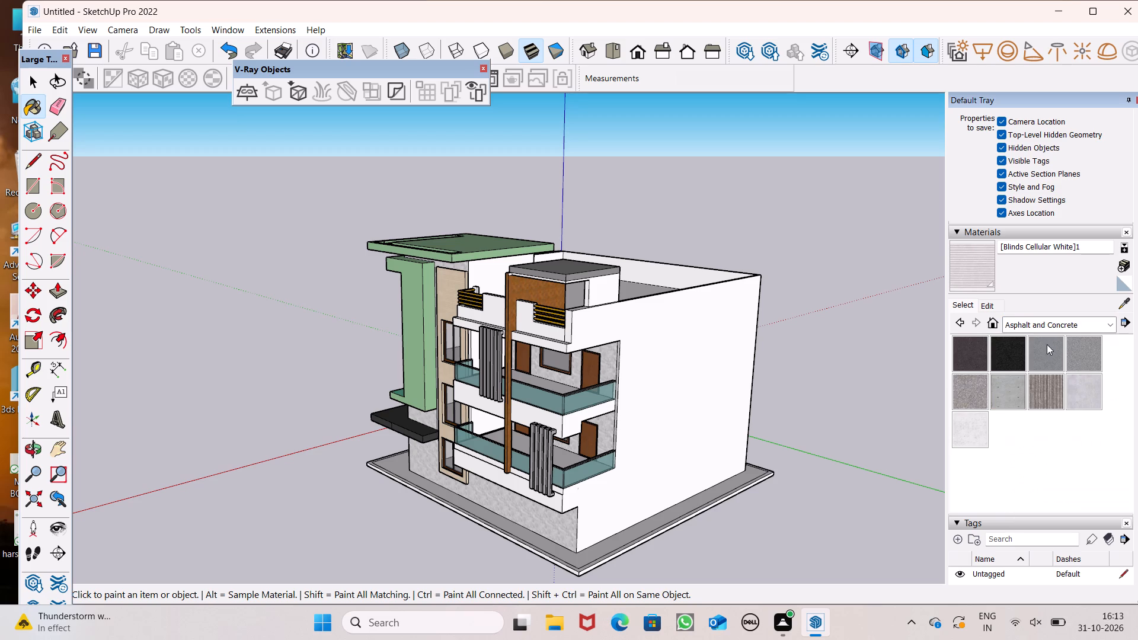
{"action": "middle_click_drag", "start_coordinate": [615, 332], "coordinate": [415, 528]}
{"action": "scroll", "coordinate": [410, 541], "scroll_direction": "up", "scroll_amount": 1}
{"action": "left_click", "coordinate": [563, 379]}
Paint the inner faces of the terrace's front parapet beside the column and the adjoining long parapet with Blacktop Old 01.
{"action": "middle_click_drag", "start_coordinate": [564, 367], "coordinate": [402, 228]}
{"action": "scroll", "coordinate": [406, 226], "scroll_direction": "up", "scroll_amount": 5}
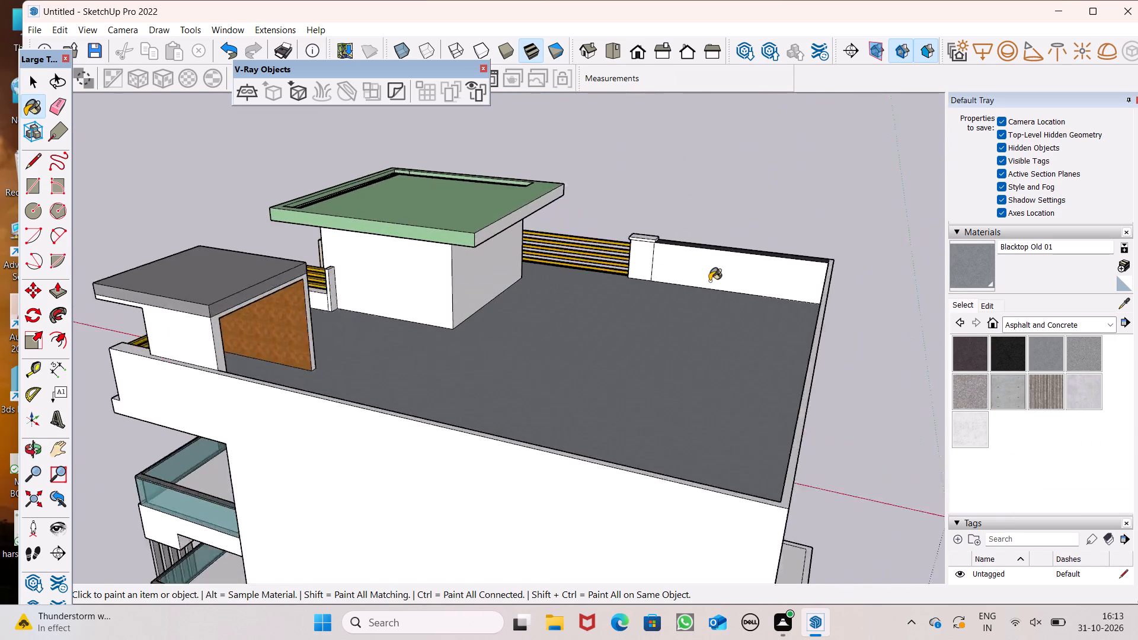
{"action": "scroll", "coordinate": [709, 281], "scroll_direction": "up", "scroll_amount": 2}
{"action": "left_click", "coordinate": [718, 270]}
{"action": "middle_click_drag", "start_coordinate": [685, 355], "coordinate": [871, 359]}
{"action": "scroll", "coordinate": [871, 359], "scroll_direction": "up", "scroll_amount": 1}
{"action": "left_click", "coordinate": [925, 284]}
Paint the remaining inner parapet faces, including the walls beside and beneath the yellow railings on the brown-post side, with Blacktop Old 01.
{"action": "scroll", "coordinate": [594, 344], "scroll_direction": "down", "scroll_amount": 3}
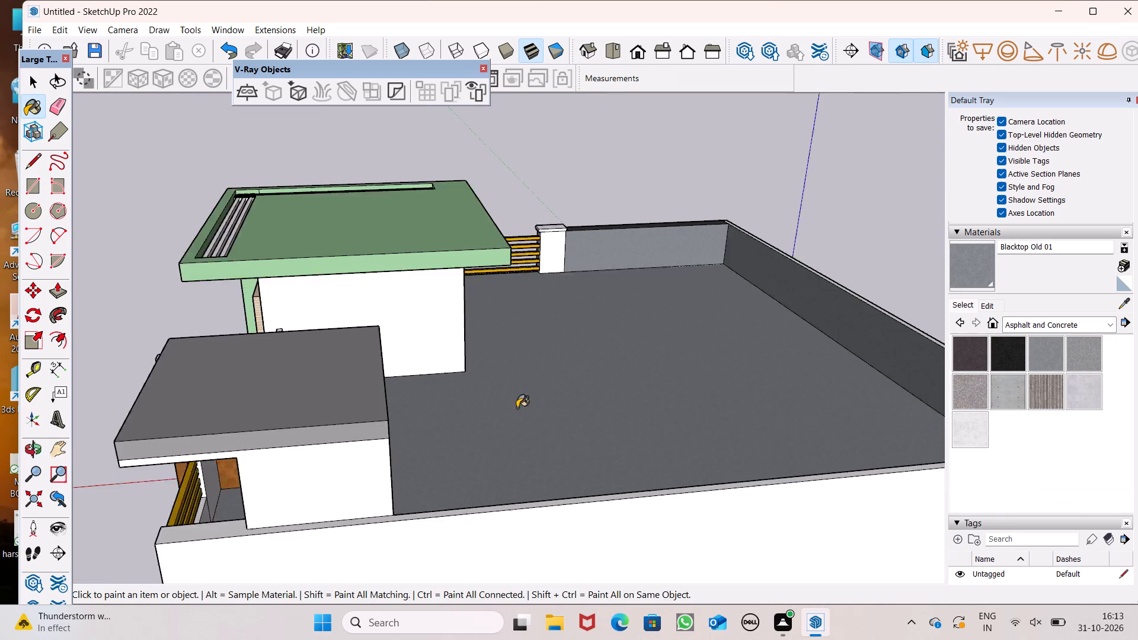
{"action": "scroll", "coordinate": [517, 408], "scroll_direction": "down", "scroll_amount": 3}
{"action": "middle_click_drag", "start_coordinate": [620, 505], "coordinate": [0, 480]}
{"action": "left_click", "coordinate": [167, 313]}
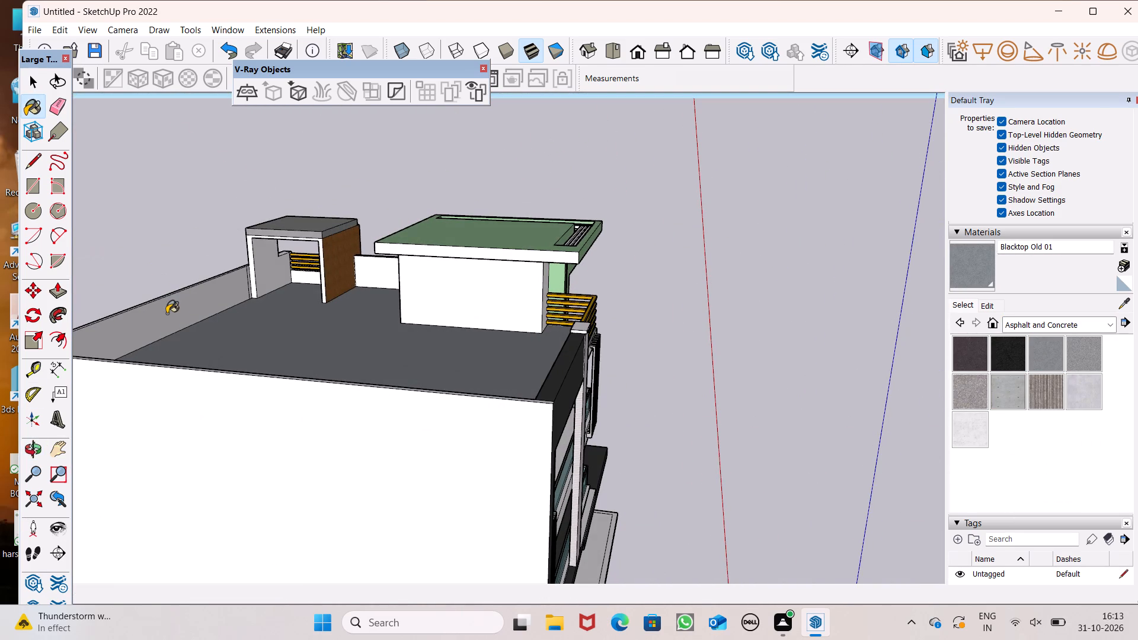
{"action": "scroll", "coordinate": [346, 292], "scroll_direction": "up", "scroll_amount": 6}
{"action": "left_click", "coordinate": [376, 267]}
{"action": "middle_click_drag", "start_coordinate": [338, 355], "coordinate": [436, 376]}
{"action": "scroll", "coordinate": [436, 377], "scroll_direction": "up", "scroll_amount": 1}
{"action": "scroll", "coordinate": [248, 310], "scroll_direction": "up", "scroll_amount": 5}
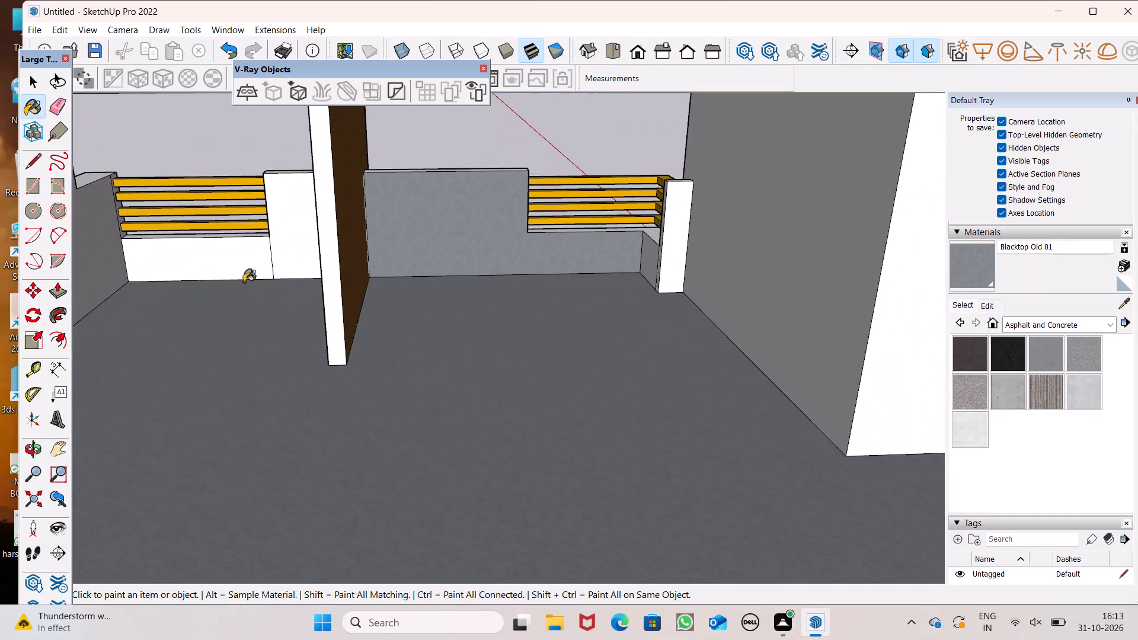
{"action": "left_click", "coordinate": [244, 268]}
{"action": "left_click", "coordinate": [305, 257]}
Review the painted roof terrace and the exterior from the brown-post side round to the front.
{"action": "scroll", "coordinate": [271, 313], "scroll_direction": "down", "scroll_amount": 4}
{"action": "middle_click_drag", "start_coordinate": [230, 367], "coordinate": [826, 417]}
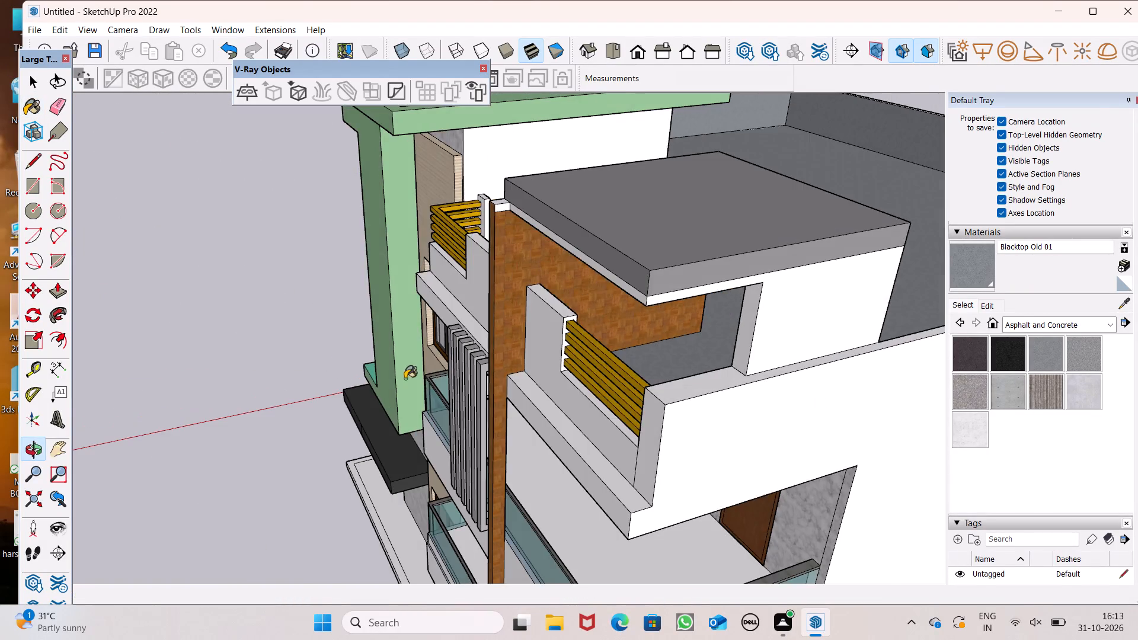
{"action": "scroll", "coordinate": [402, 379], "scroll_direction": "down", "scroll_amount": 7}
{"action": "scroll", "coordinate": [26, 380], "scroll_direction": "down", "scroll_amount": 7}
{"action": "middle_click_drag", "start_coordinate": [0, 396], "coordinate": [269, 393]}
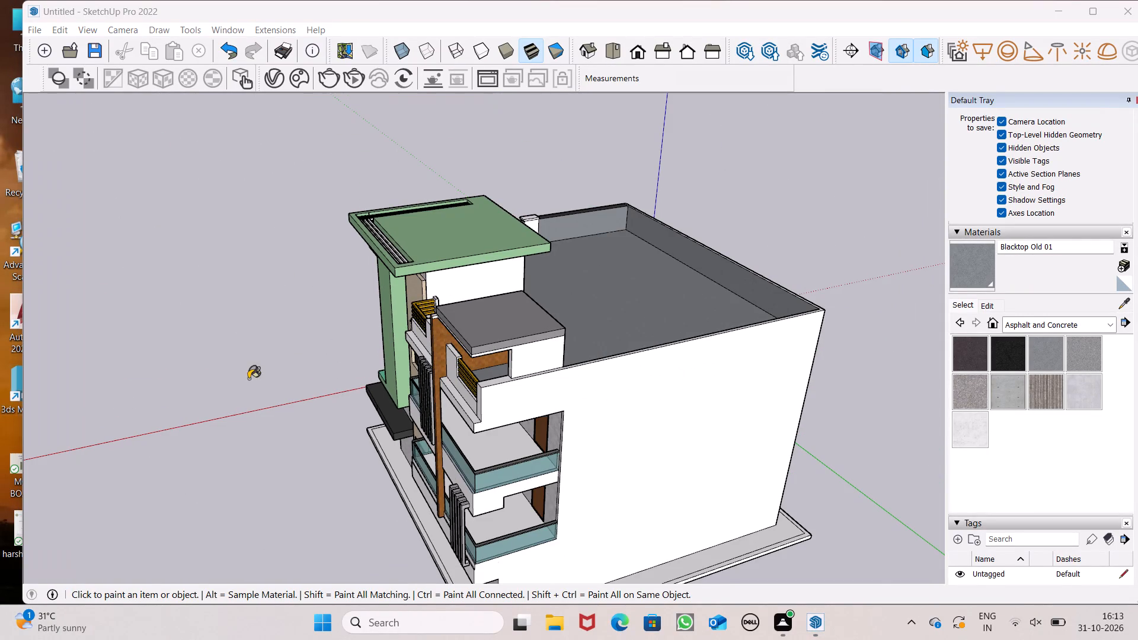
{"action": "scroll", "coordinate": [232, 337], "scroll_direction": "down", "scroll_amount": 3}
{"action": "middle_click_drag", "start_coordinate": [167, 465], "coordinate": [758, 373]}
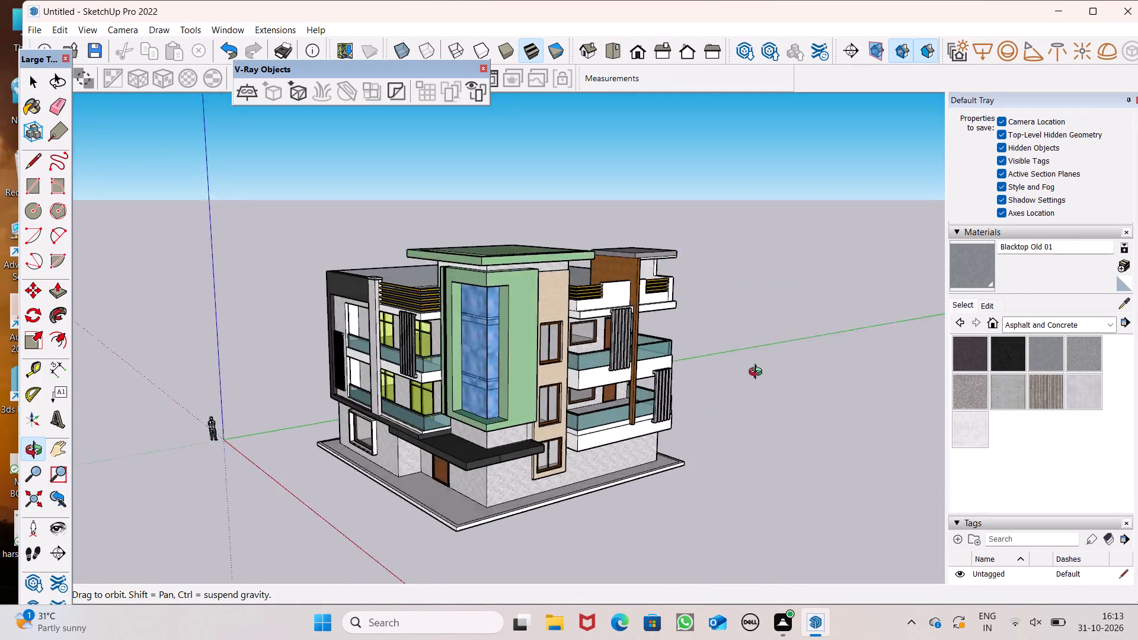
{"action": "middle_click_drag", "start_coordinate": [758, 373], "coordinate": [907, 372]}
Paint the white rooftop tower walls facing the terrace with Color M01 from the Colors collection.
{"action": "left_click", "coordinate": [1063, 321]}
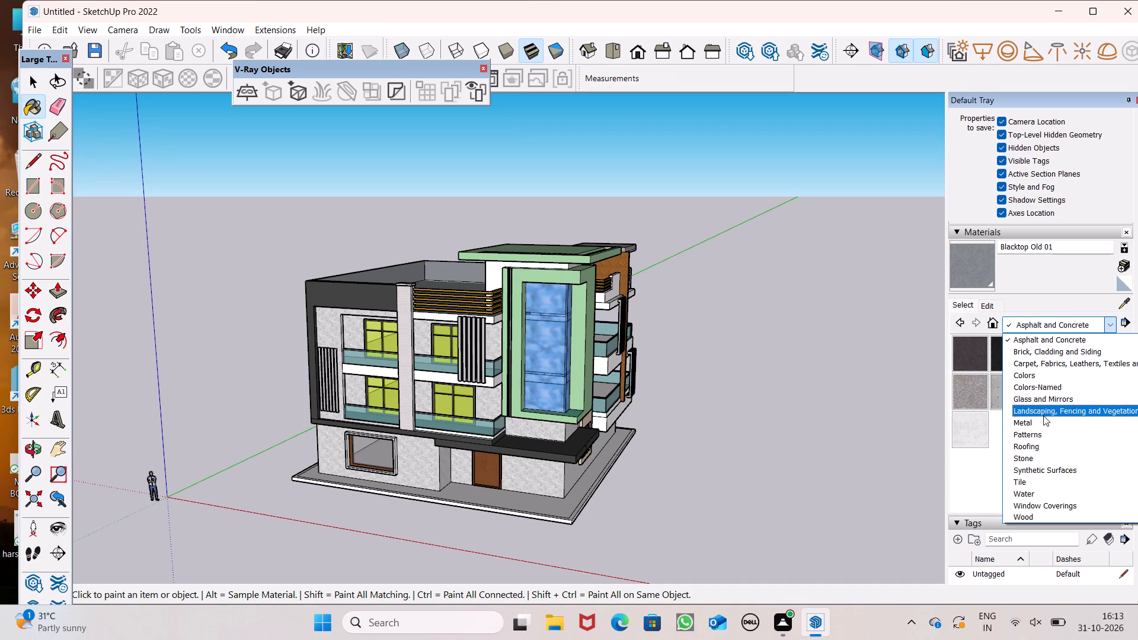
{"action": "left_click", "coordinate": [1037, 378]}
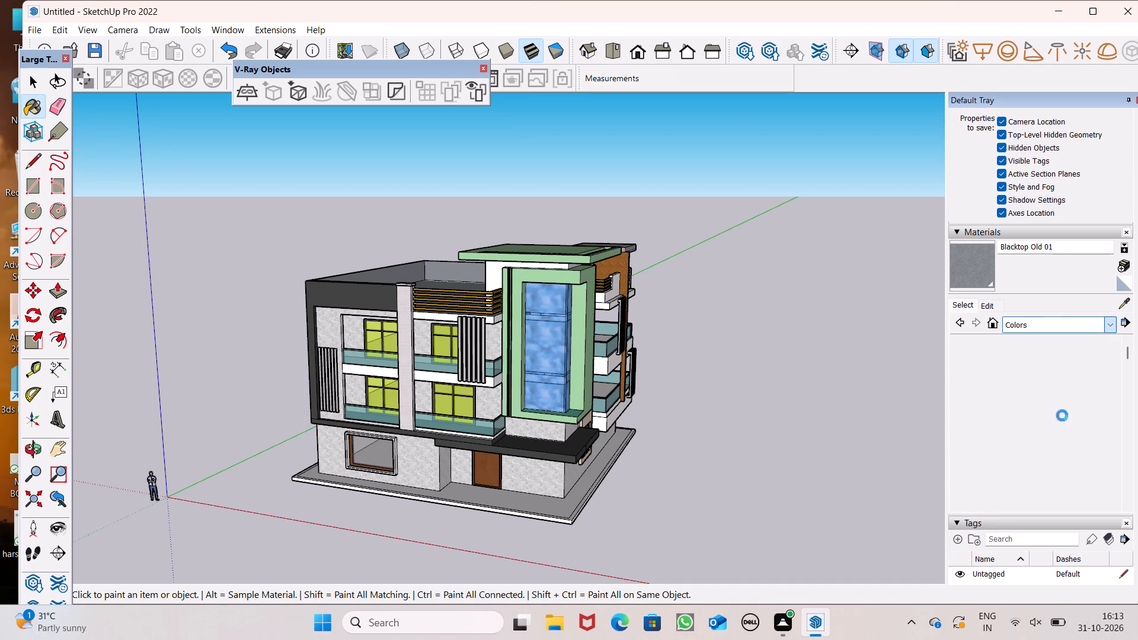
{"action": "scroll", "coordinate": [1044, 429], "scroll_direction": "down", "scroll_amount": 3}
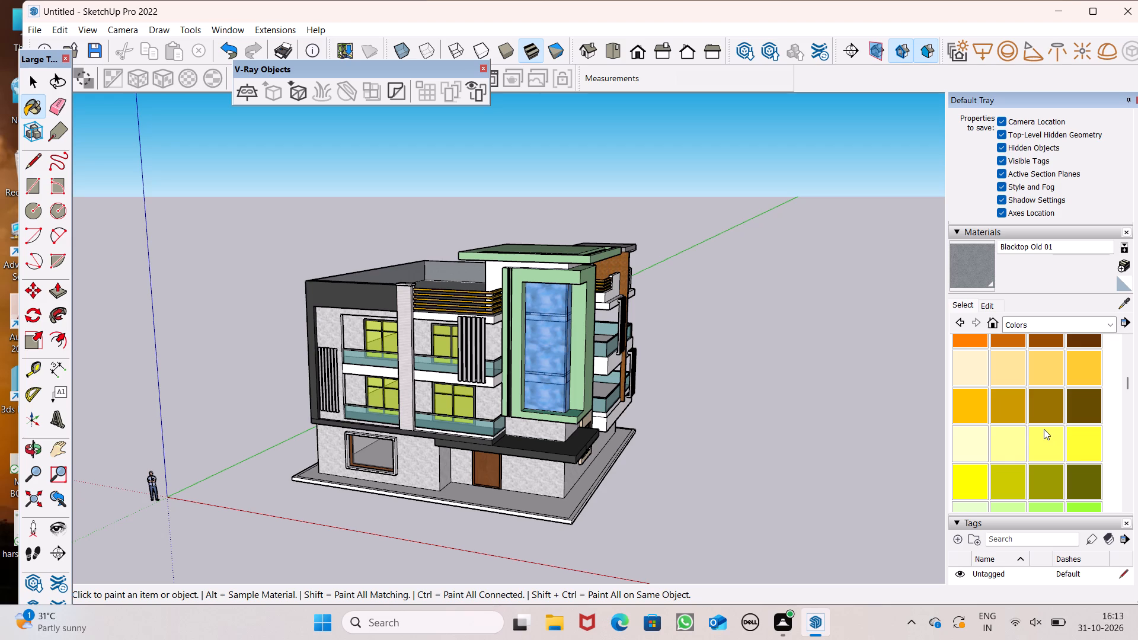
{"action": "scroll", "coordinate": [1044, 429], "scroll_direction": "down", "scroll_amount": 5}
{"action": "scroll", "coordinate": [1007, 547], "scroll_direction": "down", "scroll_amount": 4}
{"action": "scroll", "coordinate": [976, 376], "scroll_direction": "down", "scroll_amount": 2}
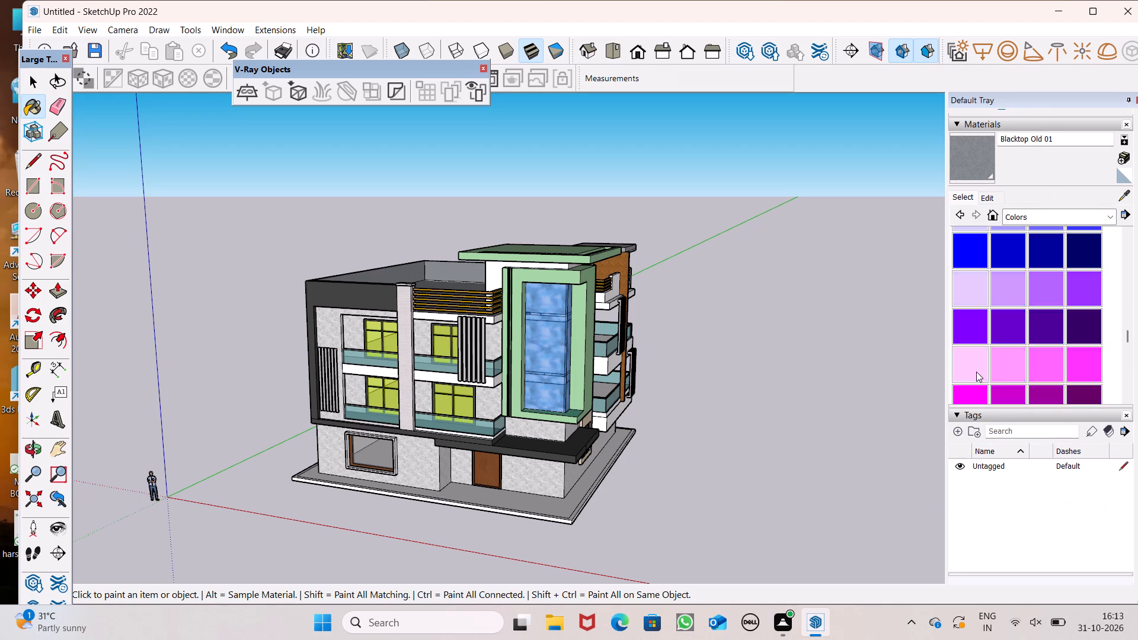
{"action": "scroll", "coordinate": [976, 372], "scroll_direction": "down", "scroll_amount": 6}
{"action": "scroll", "coordinate": [976, 334], "scroll_direction": "up", "scroll_amount": 2}
{"action": "left_click", "coordinate": [1002, 311]}
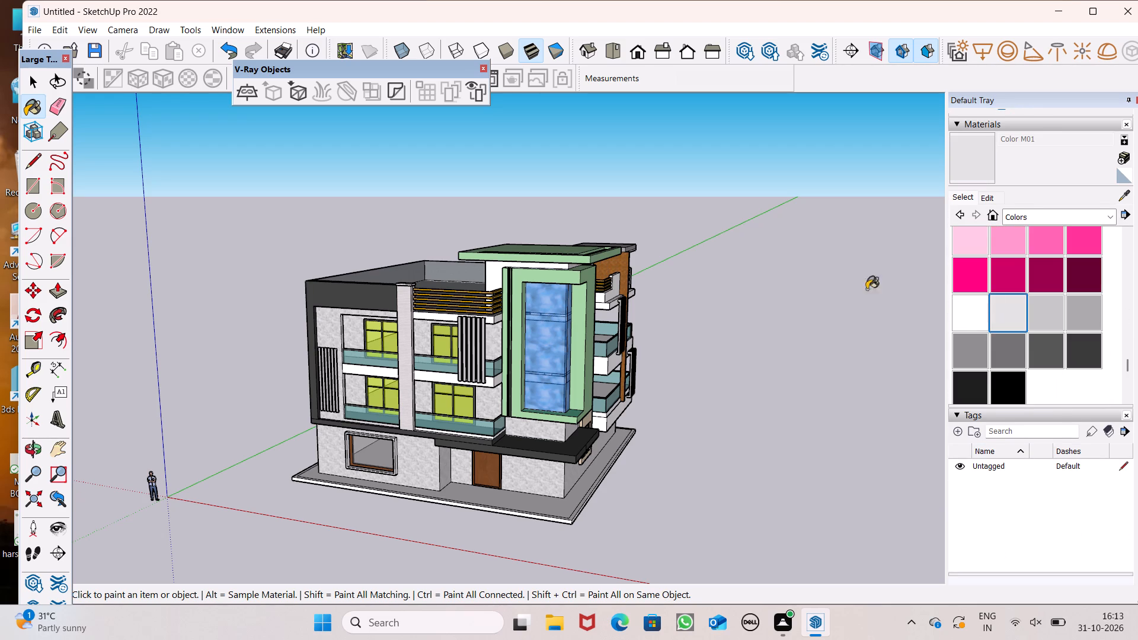
{"action": "scroll", "coordinate": [535, 347], "scroll_direction": "up", "scroll_amount": 9}
{"action": "scroll", "coordinate": [516, 280], "scroll_direction": "up", "scroll_amount": 1}
{"action": "middle_click_drag", "start_coordinate": [516, 280], "coordinate": [949, 254]}
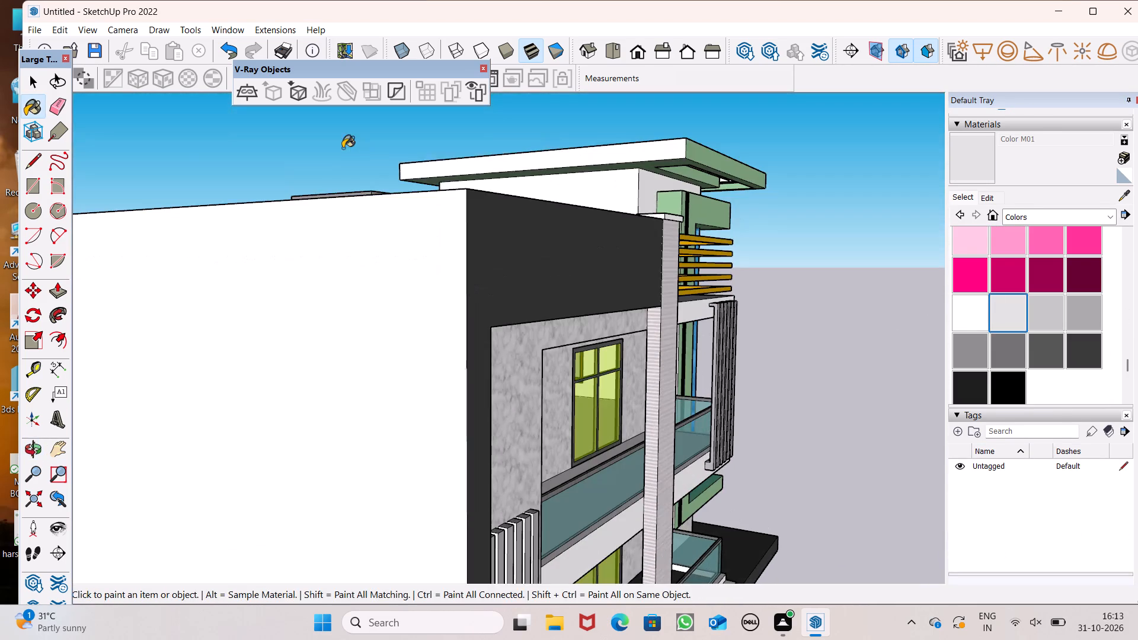
{"action": "middle_click_drag", "start_coordinate": [492, 230], "coordinate": [463, 276]}
{"action": "scroll", "coordinate": [562, 190], "scroll_direction": "up", "scroll_amount": 4}
{"action": "left_click", "coordinate": [588, 152]}
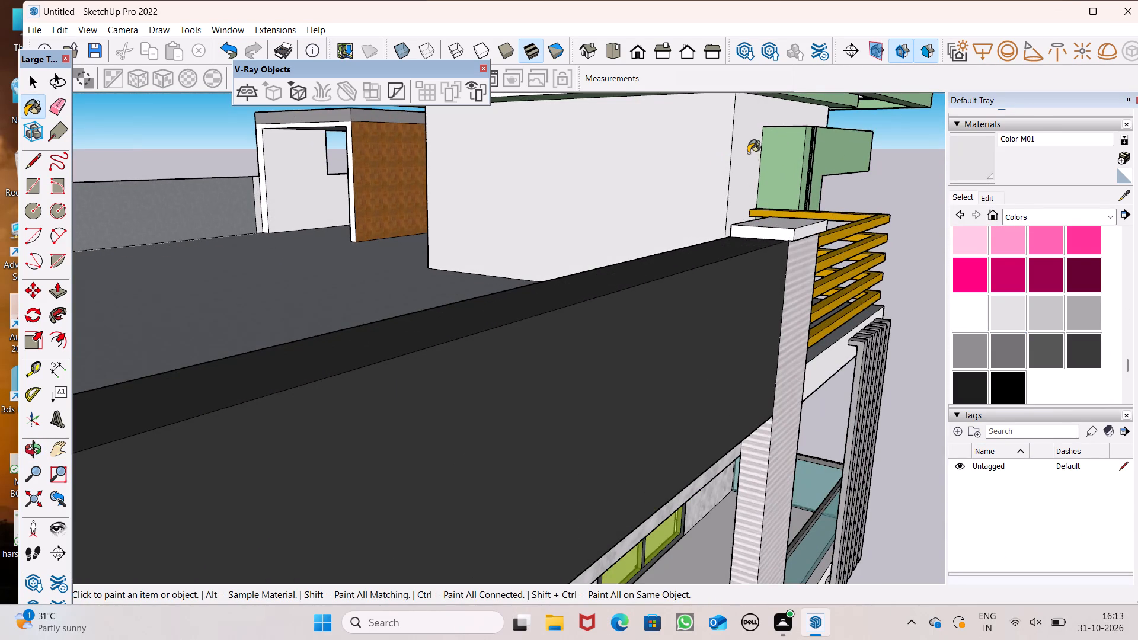
{"action": "left_click", "coordinate": [747, 152]}
Paint the large blank side wall next to the dark-framed facade with Color M01.
{"action": "scroll", "coordinate": [731, 128], "scroll_direction": "down", "scroll_amount": 7}
{"action": "left_click", "coordinate": [277, 367]}
{"action": "middle_click_drag", "start_coordinate": [593, 276], "coordinate": [832, 412]}
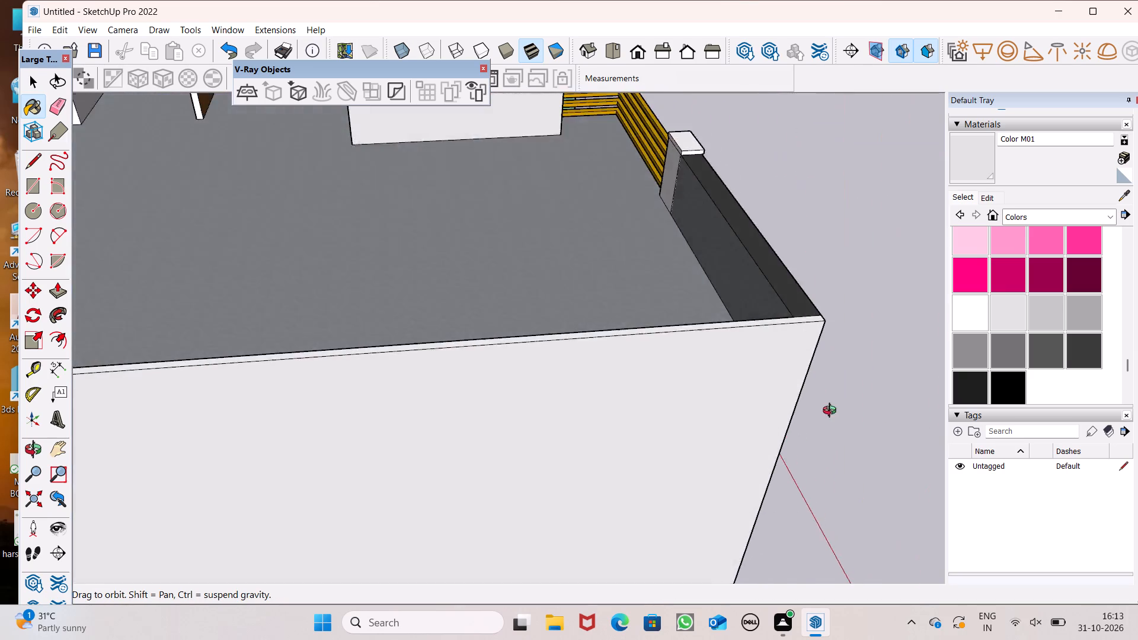
{"action": "middle_click_drag", "start_coordinate": [832, 412], "coordinate": [517, 338]}
{"action": "scroll", "coordinate": [523, 155], "scroll_direction": "up", "scroll_amount": 1}
{"action": "scroll", "coordinate": [471, 214], "scroll_direction": "down", "scroll_amount": 5}
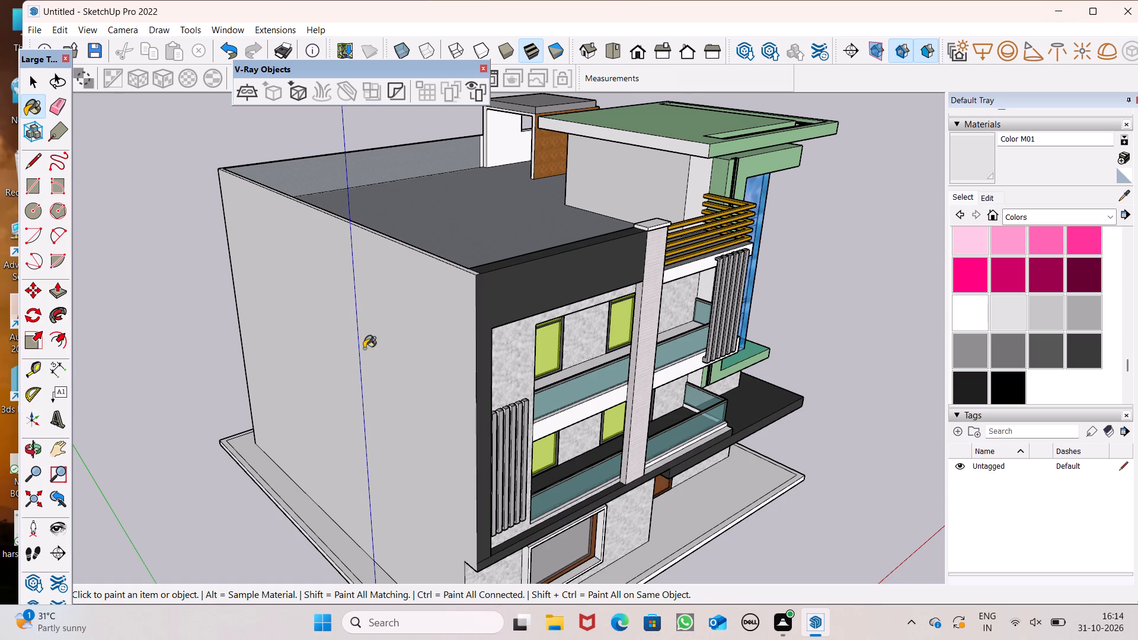
{"action": "scroll", "coordinate": [519, 272], "scroll_direction": "down", "scroll_amount": 4}
{"action": "middle_click_drag", "start_coordinate": [594, 332], "coordinate": [8, 257]}
{"action": "scroll", "coordinate": [124, 223], "scroll_direction": "up", "scroll_amount": 1}
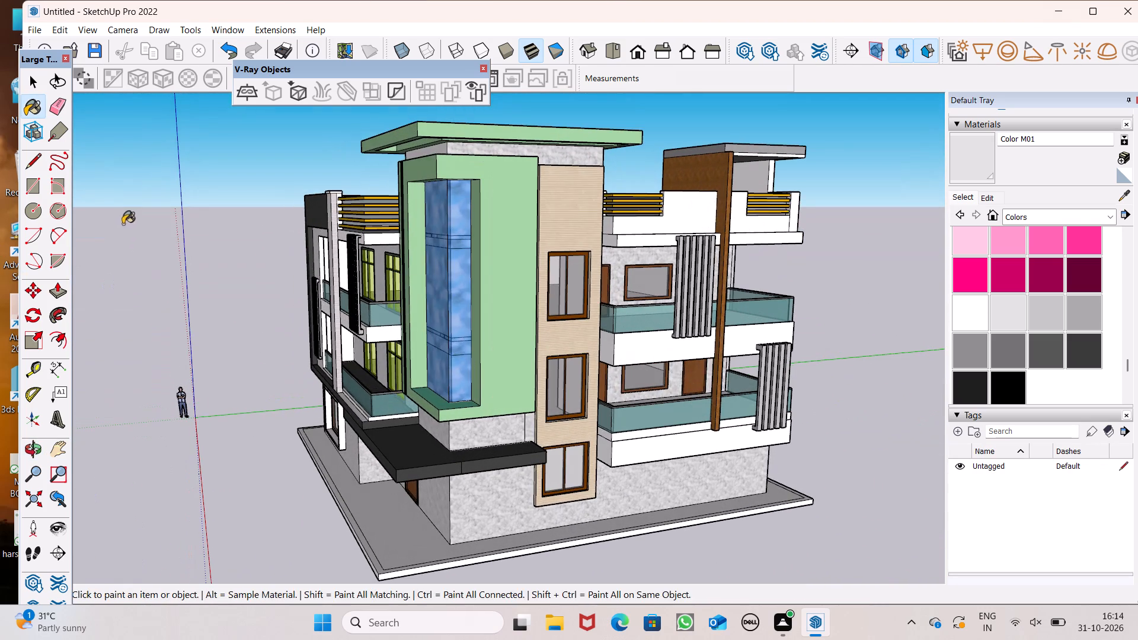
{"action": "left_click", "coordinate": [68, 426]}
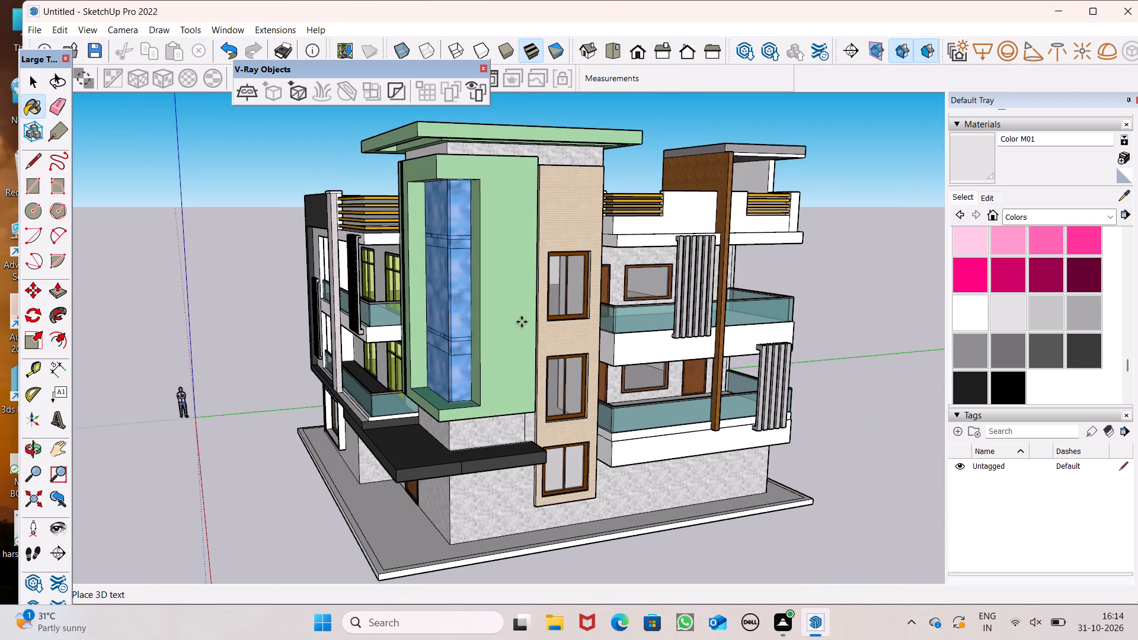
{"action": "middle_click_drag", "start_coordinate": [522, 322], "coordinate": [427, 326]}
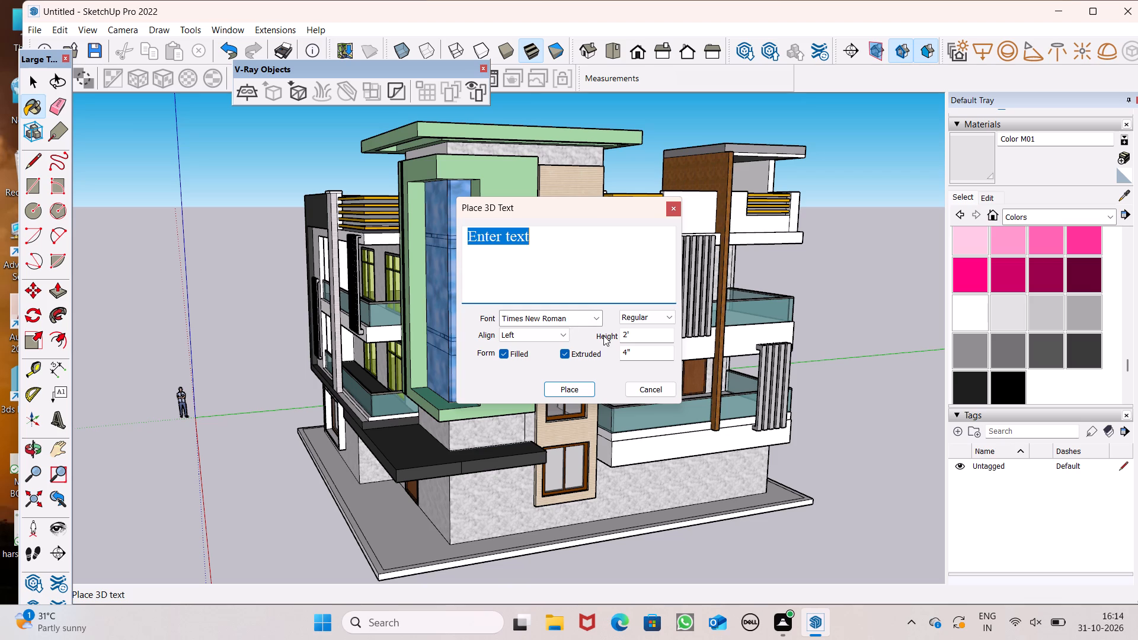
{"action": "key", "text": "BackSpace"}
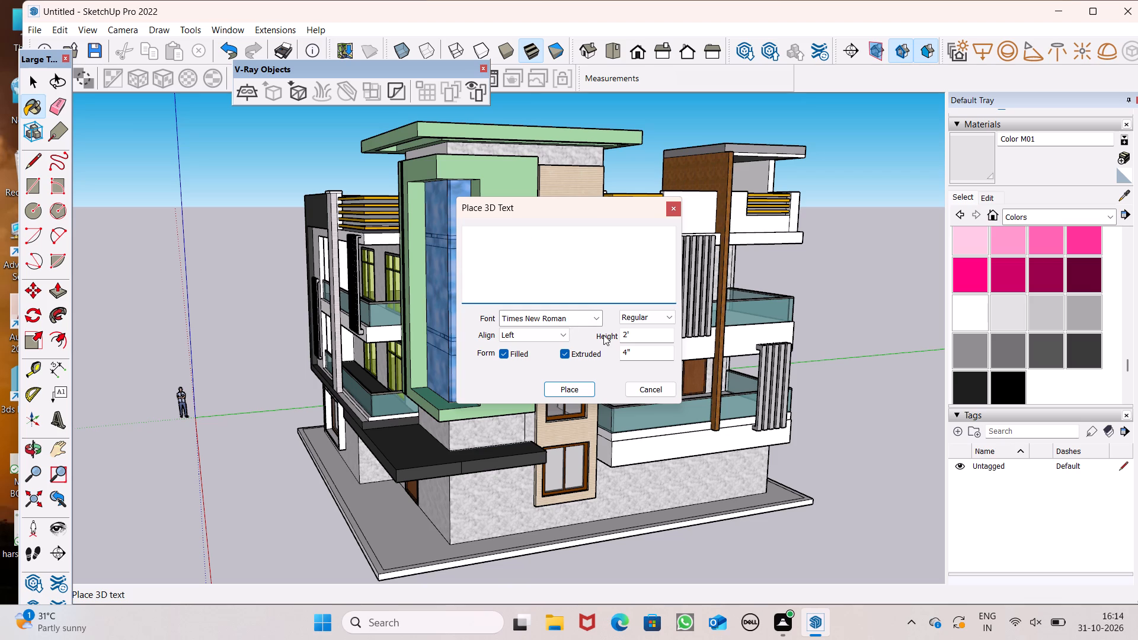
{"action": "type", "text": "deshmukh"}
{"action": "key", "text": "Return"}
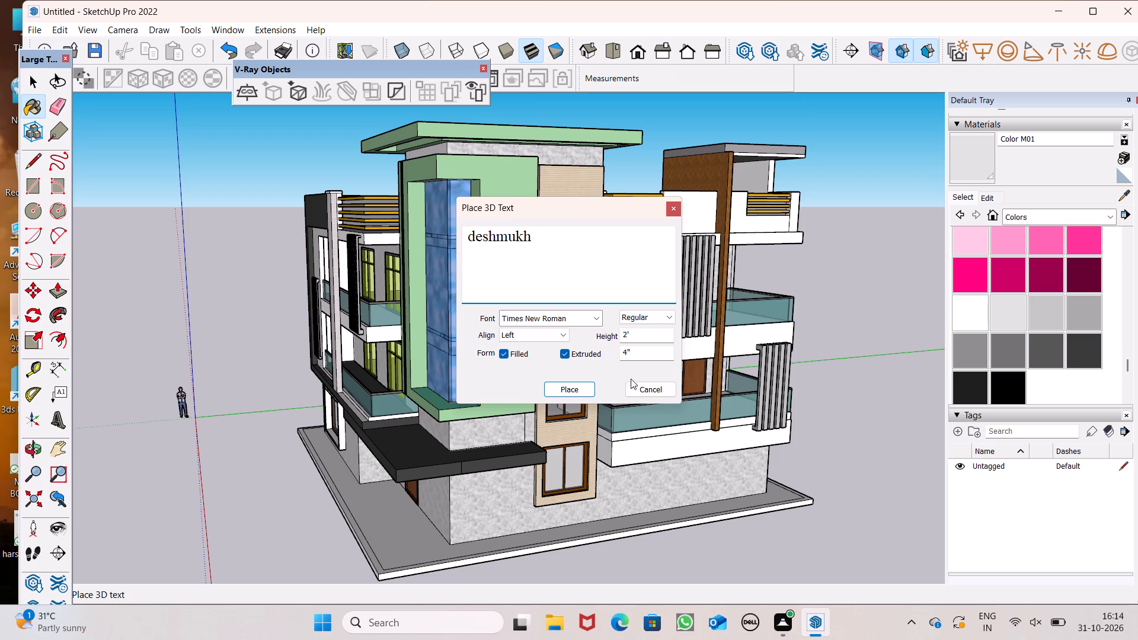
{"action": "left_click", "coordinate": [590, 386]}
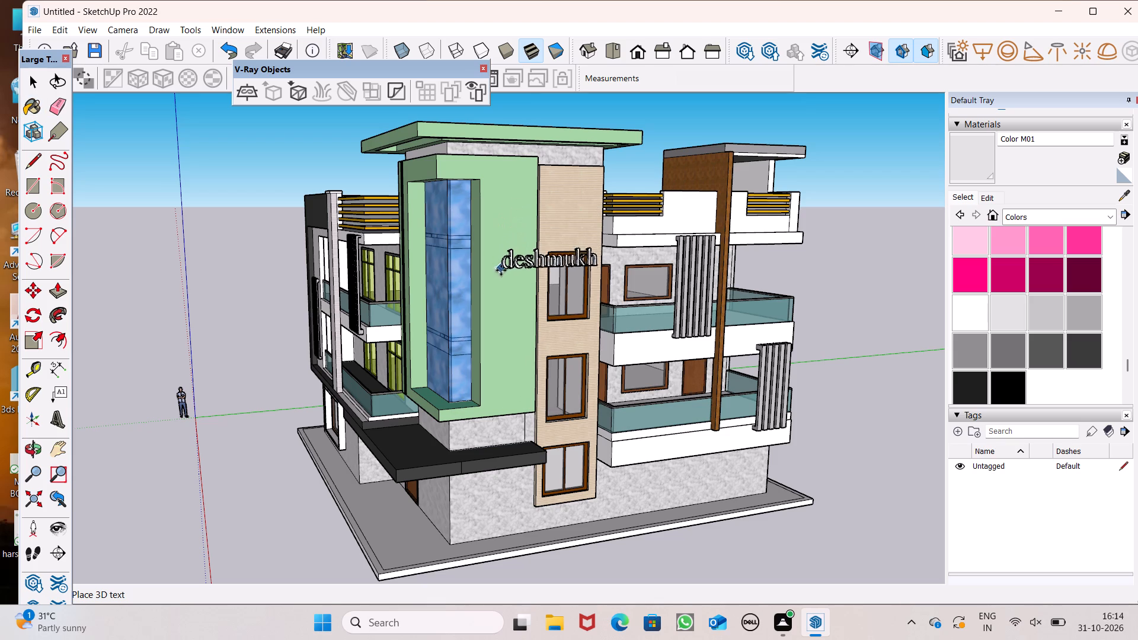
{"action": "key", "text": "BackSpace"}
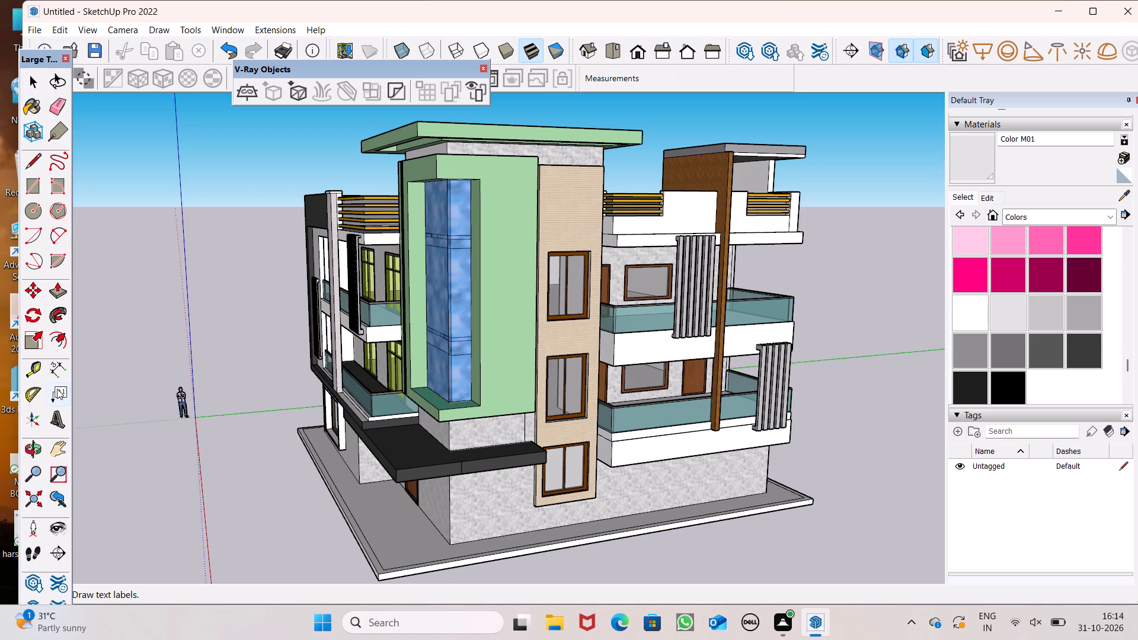
Create 3D text spelling DESHMUKH in capitals, with one letter per line.
{"action": "left_click", "coordinate": [56, 421]}
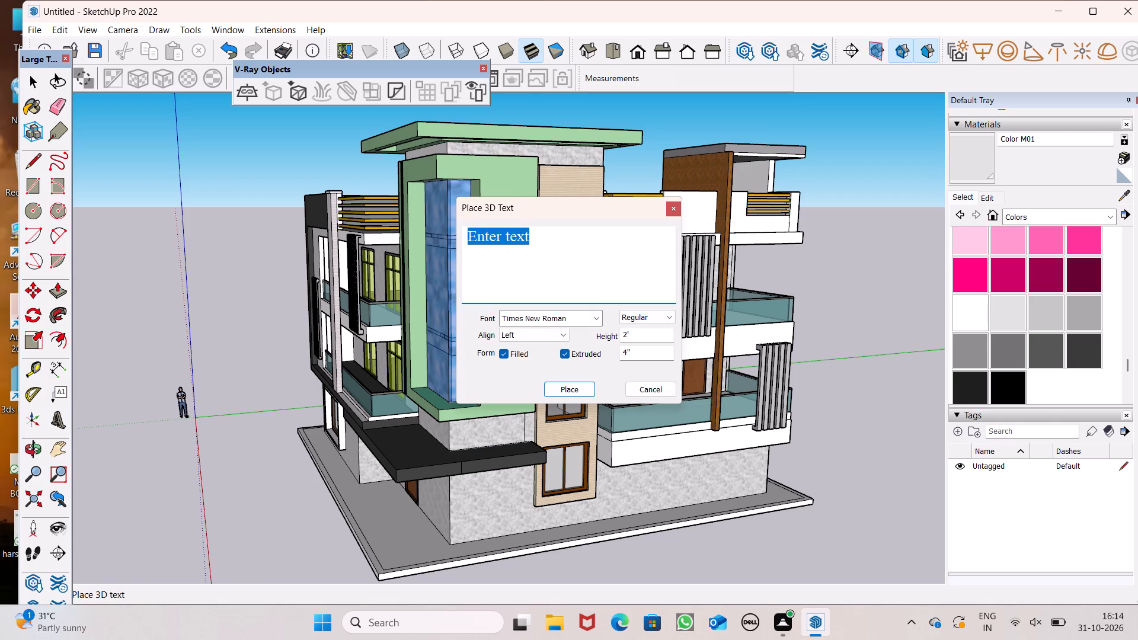
{"action": "key", "text": "BackSpace"}
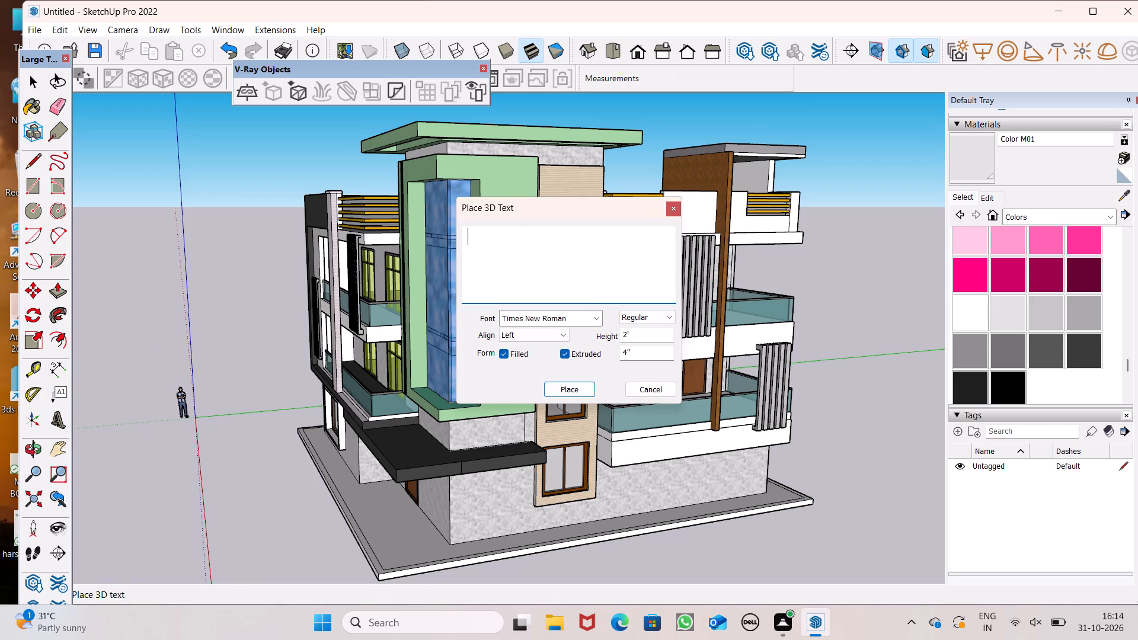
{"action": "key", "text": "d"}
{"action": "key", "text": "Return"}
{"action": "key", "text": "e"}
{"action": "key", "text": "Return"}
{"action": "key", "text": "s"}
{"action": "key", "text": "Return"}
{"action": "key", "text": "h"}
{"action": "key", "text": "Return"}
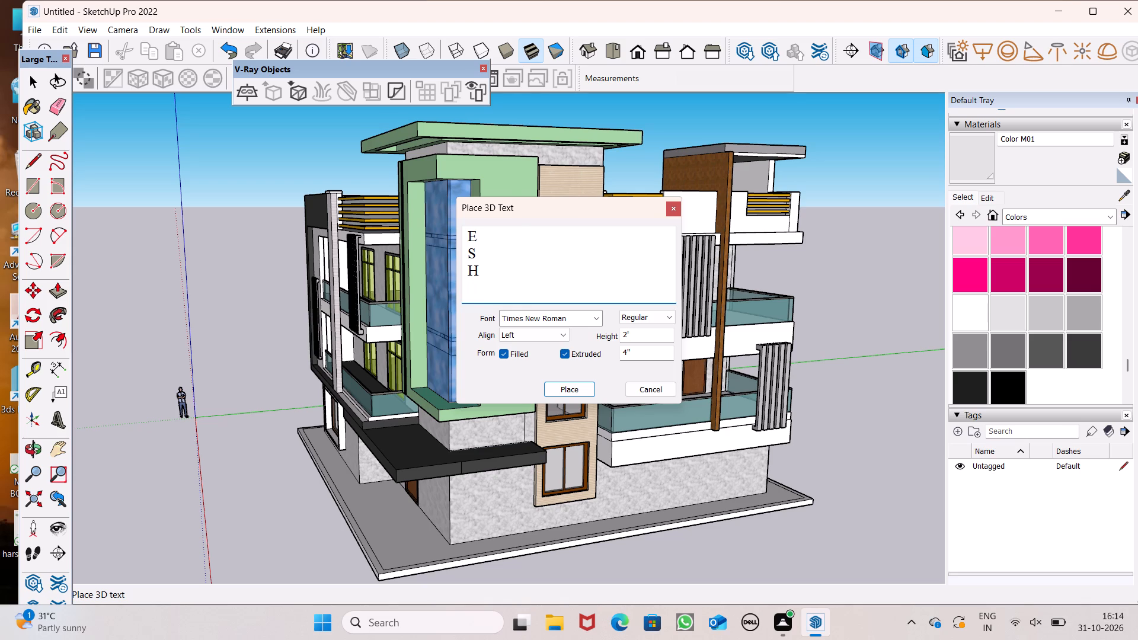
{"action": "key", "text": "m"}
{"action": "key", "text": "Return"}
{"action": "key", "text": "u"}
{"action": "key", "text": "Return"}
{"action": "key", "text": "k"}
{"action": "key", "text": "Return"}
{"action": "key", "text": "h"}
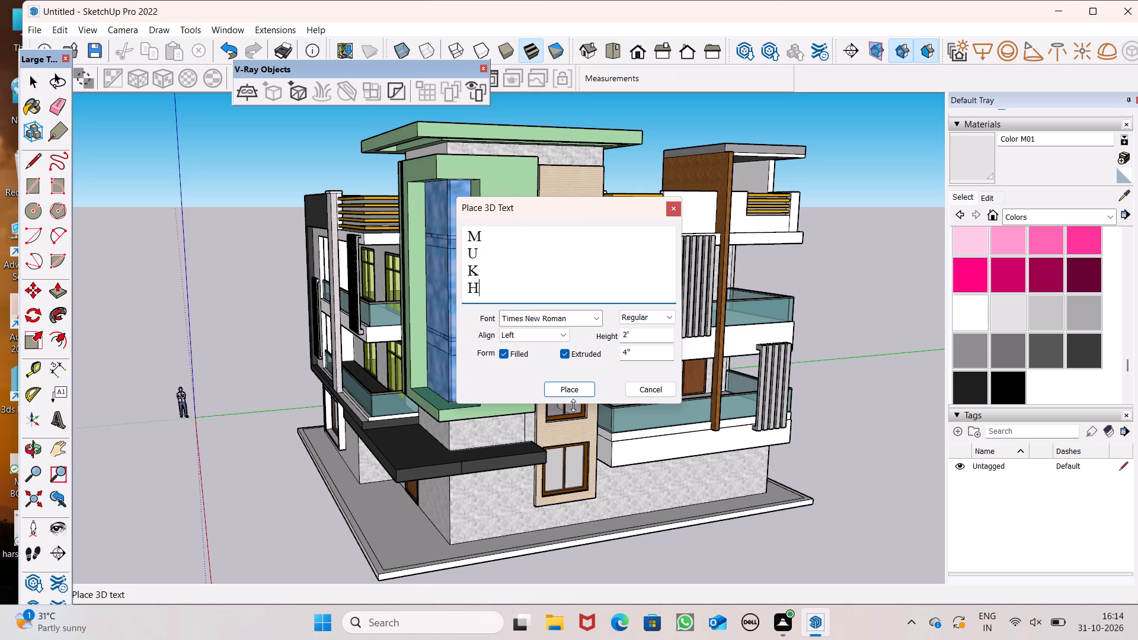
{"action": "left_click", "coordinate": [550, 389]}
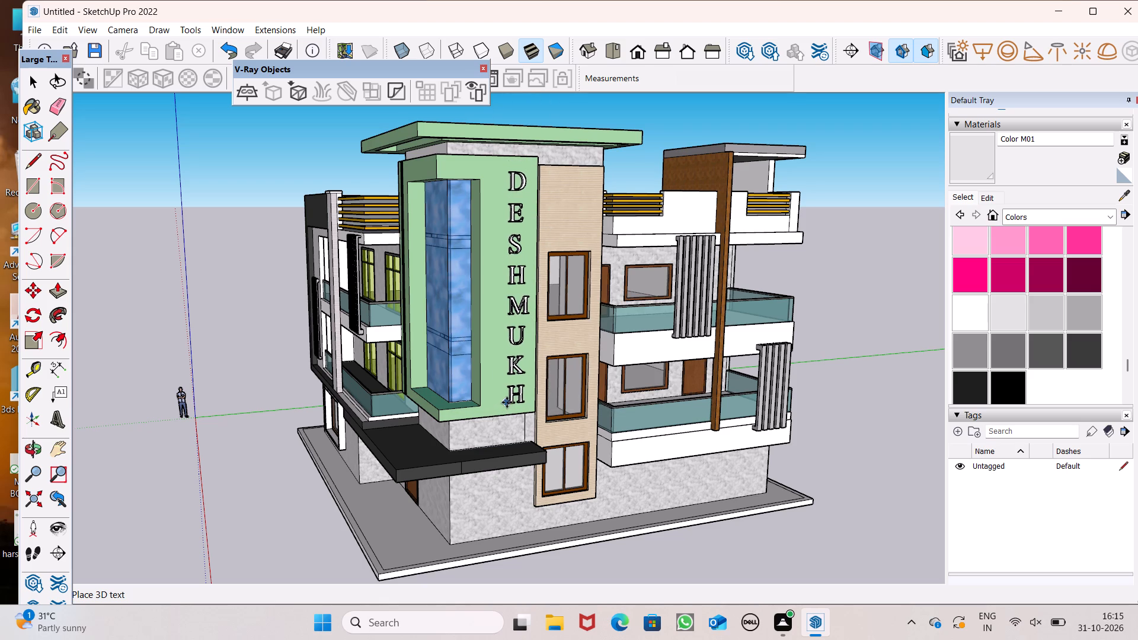
Place the vertical DESHMUKH text on the green corner frame's face beside the beige window strip.
{"action": "left_click", "coordinate": [510, 404]}
{"action": "middle_click_drag", "start_coordinate": [548, 412], "coordinate": [474, 442]}
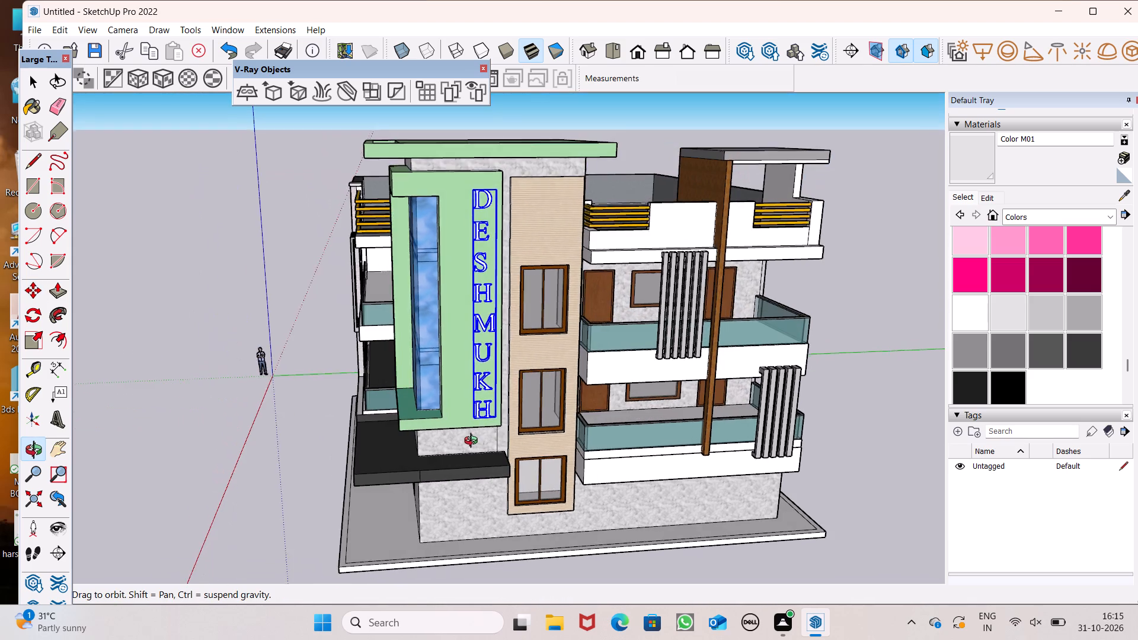
{"action": "middle_click_drag", "start_coordinate": [474, 442], "coordinate": [523, 417]}
{"action": "left_click", "coordinate": [116, 366]}
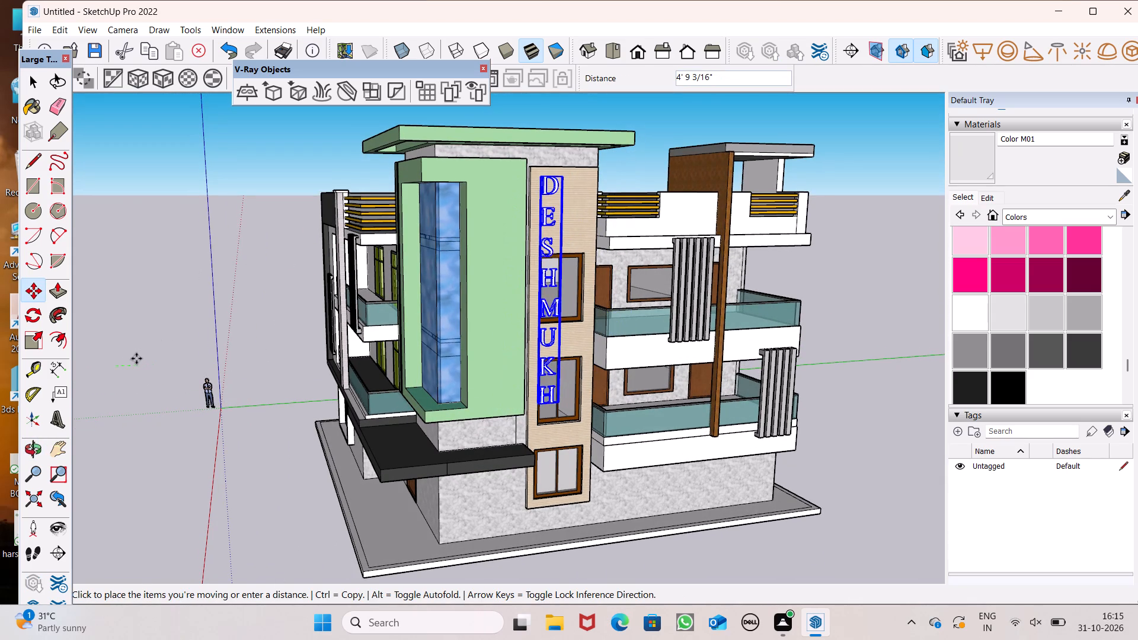
{"action": "key", "text": "space"}
{"action": "left_click", "coordinate": [136, 359]}
Paint the DESHMUKH lettering with the pale yellow Color E02.
{"action": "scroll", "coordinate": [388, 308], "scroll_direction": "up", "scroll_amount": 4}
{"action": "scroll", "coordinate": [429, 327], "scroll_direction": "down", "scroll_amount": 3}
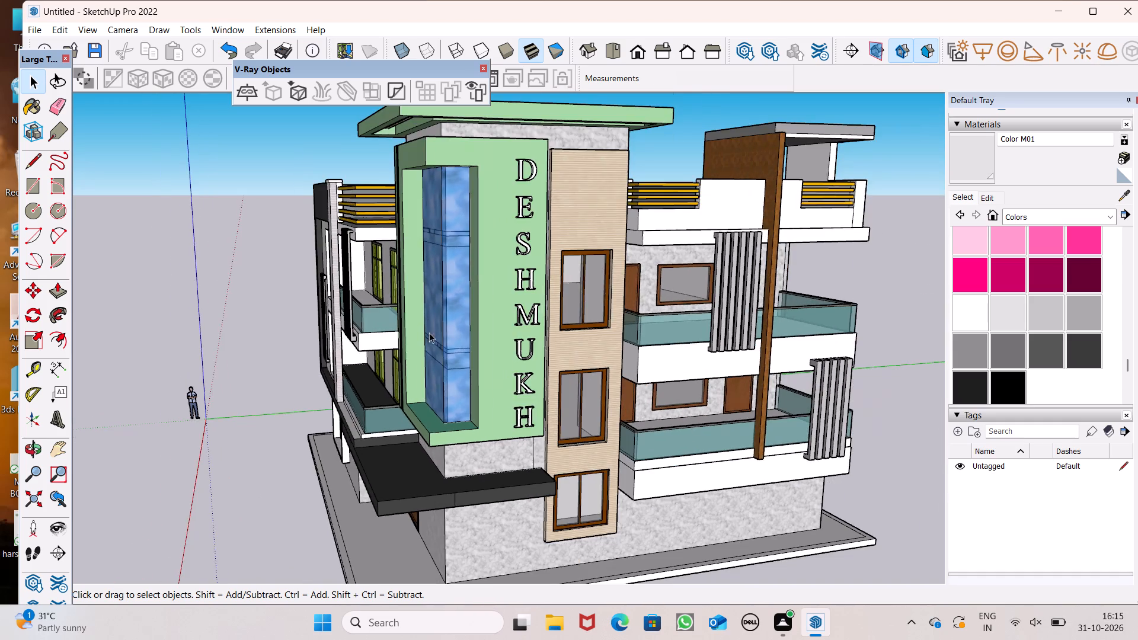
{"action": "middle_click_drag", "start_coordinate": [466, 368], "coordinate": [446, 410]}
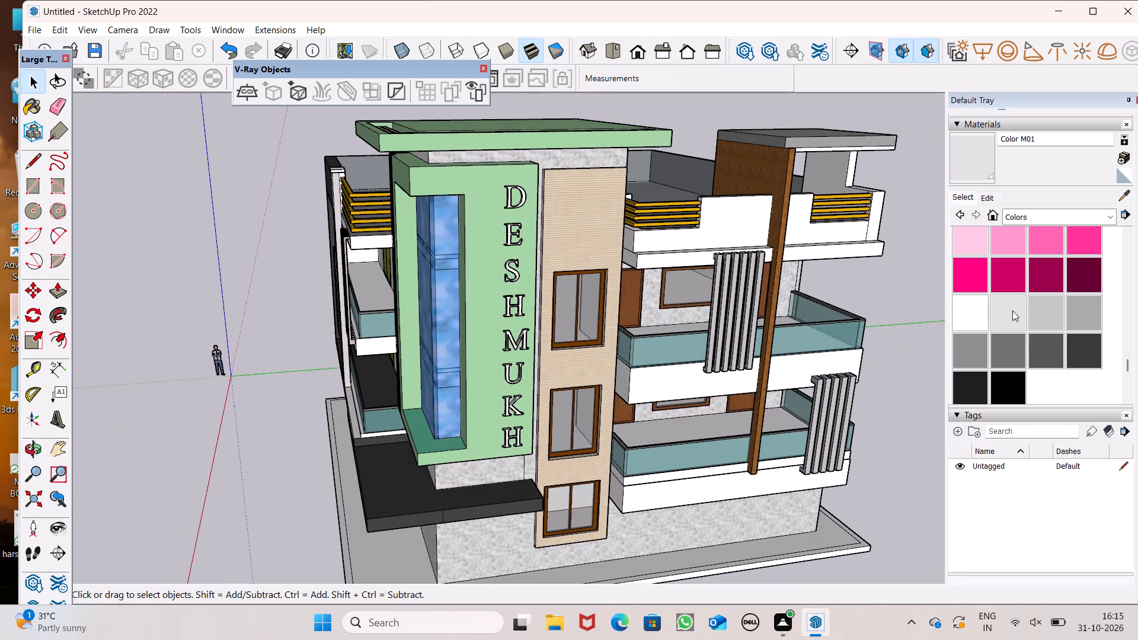
{"action": "scroll", "coordinate": [1012, 311], "scroll_direction": "up", "scroll_amount": 9}
{"action": "scroll", "coordinate": [1009, 322], "scroll_direction": "down", "scroll_amount": 1}
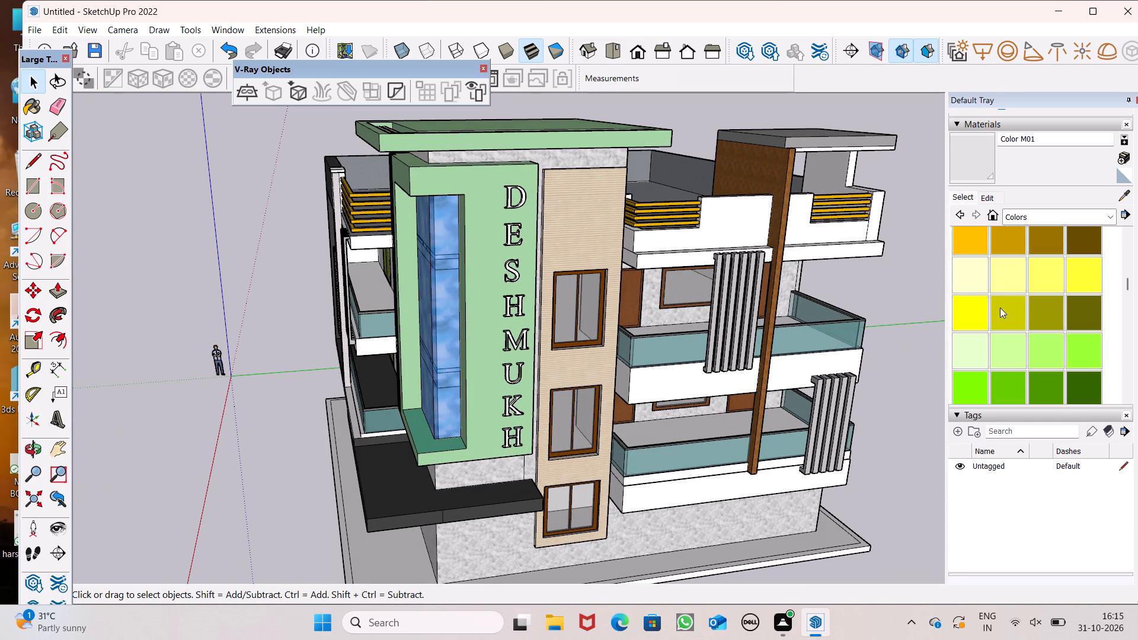
{"action": "left_click", "coordinate": [1000, 285]}
{"action": "scroll", "coordinate": [708, 282], "scroll_direction": "up", "scroll_amount": 6}
{"action": "scroll", "coordinate": [326, 233], "scroll_direction": "up", "scroll_amount": 6}
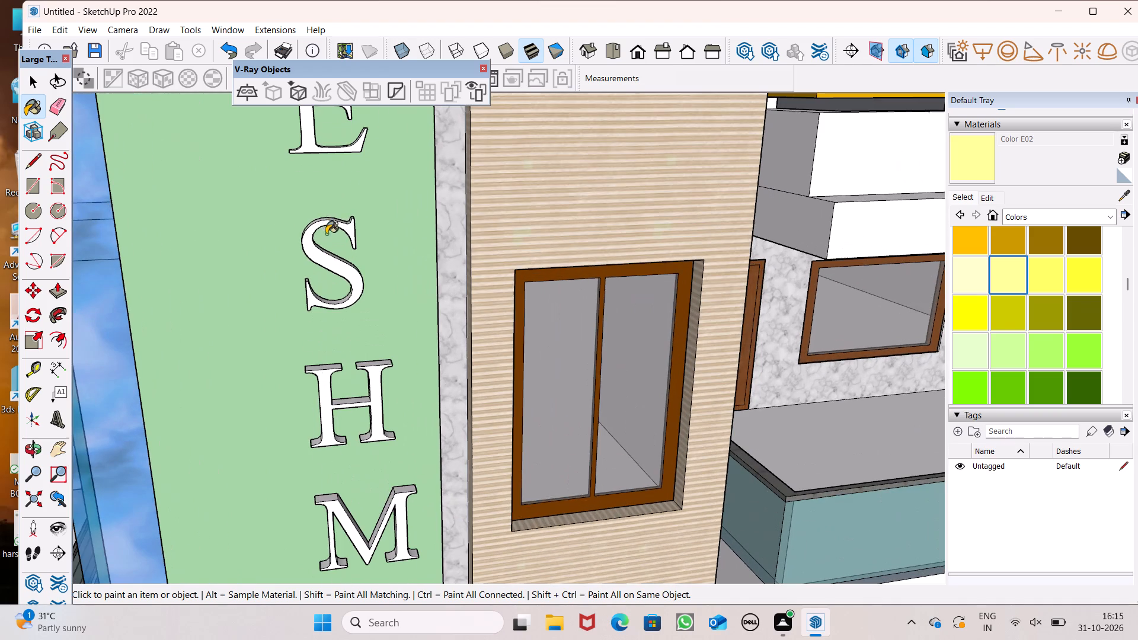
{"action": "left_click", "coordinate": [312, 250]}
{"action": "scroll", "coordinate": [312, 250], "scroll_direction": "down", "scroll_amount": 3}
{"action": "middle_click_drag", "start_coordinate": [317, 309], "coordinate": [429, 297]}
{"action": "key", "text": "space"}
{"action": "scroll", "coordinate": [392, 281], "scroll_direction": "down", "scroll_amount": 12}
{"action": "middle_click_drag", "start_coordinate": [402, 303], "coordinate": [460, 292]}
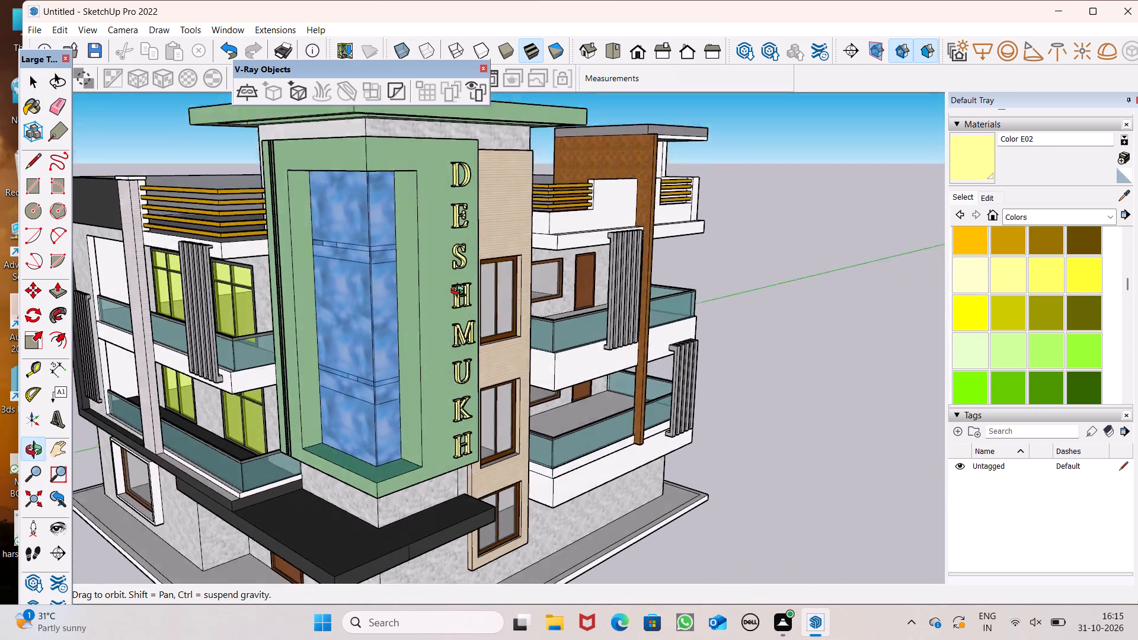
{"action": "middle_click_drag", "start_coordinate": [460, 292], "coordinate": [447, 304]}
{"action": "scroll", "coordinate": [440, 285], "scroll_direction": "down", "scroll_amount": 4}
{"action": "middle_click_drag", "start_coordinate": [419, 346], "coordinate": [522, 293]}
{"action": "scroll", "coordinate": [522, 293], "scroll_direction": "up", "scroll_amount": 1}
{"action": "scroll", "coordinate": [1015, 327], "scroll_direction": "down", "scroll_amount": 2}
Paint the ground-floor marble wall on the brown-post side with the pale green Color G01.
{"action": "left_click", "coordinate": [959, 296]}
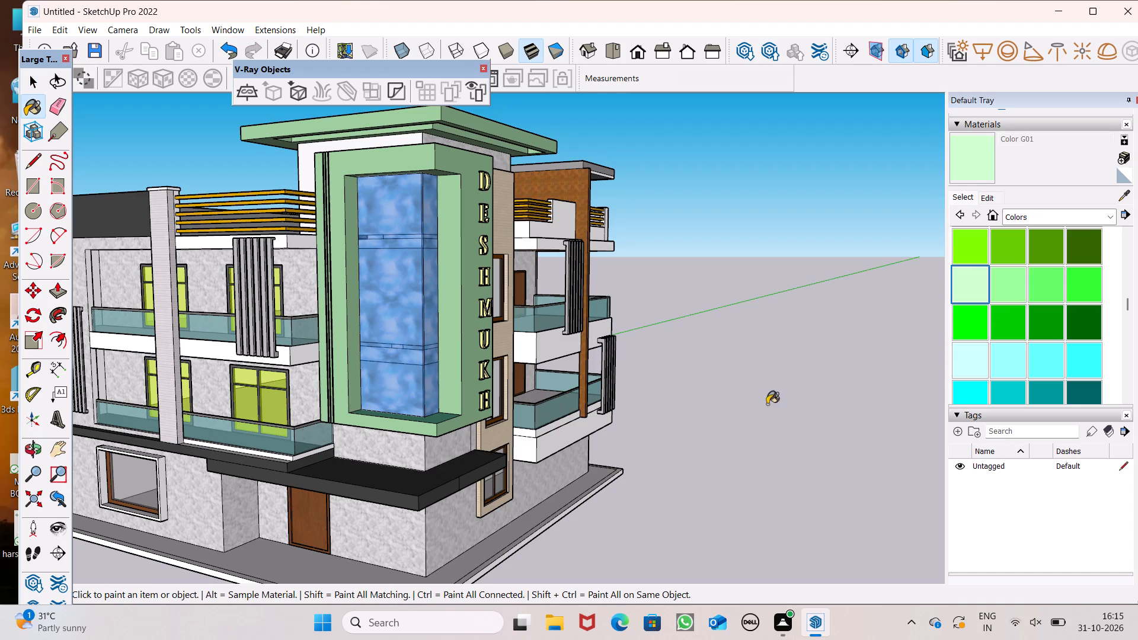
{"action": "scroll", "coordinate": [625, 450], "scroll_direction": "up", "scroll_amount": 5}
{"action": "left_click", "coordinate": [311, 545]}
{"action": "scroll", "coordinate": [626, 391], "scroll_direction": "down", "scroll_amount": 6}
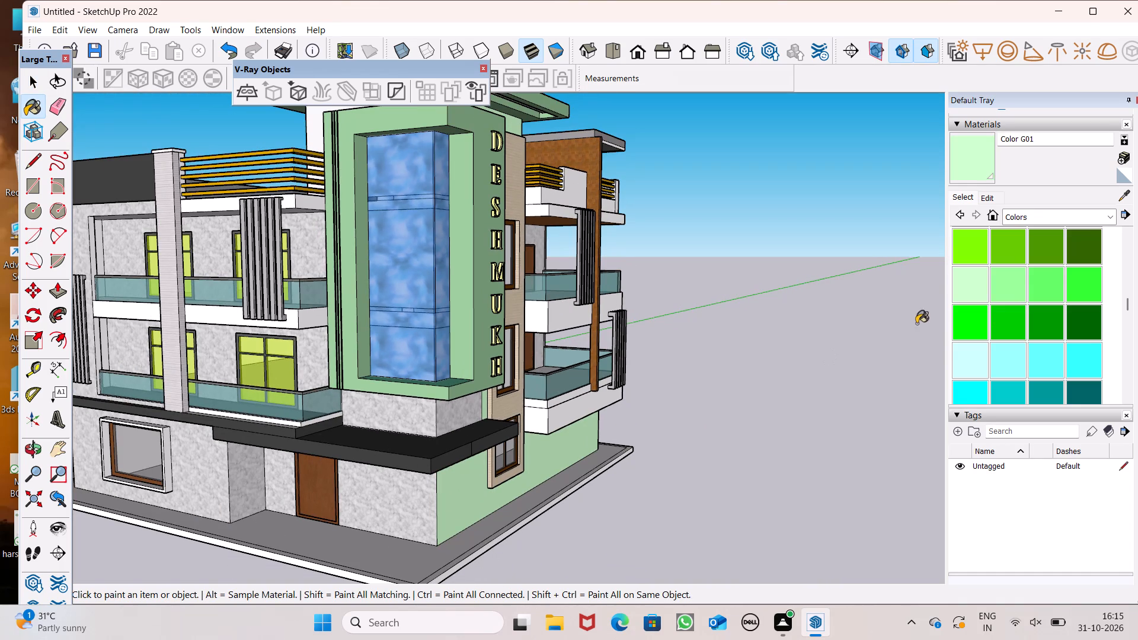
{"action": "left_click", "coordinate": [963, 289]}
{"action": "left_click", "coordinate": [459, 486]}
Paint the ground-floor entrance wall around the brown door and its adjoining return wall with Color G01.
{"action": "middle_click_drag", "start_coordinate": [470, 507], "coordinate": [494, 420]}
{"action": "left_click", "coordinate": [376, 447]}
{"action": "middle_click_drag", "start_coordinate": [405, 455], "coordinate": [513, 465]}
{"action": "scroll", "coordinate": [513, 465], "scroll_direction": "up", "scroll_amount": 1}
{"action": "left_click_drag", "start_coordinate": [213, 461], "coordinate": [237, 450]}
{"action": "scroll", "coordinate": [448, 420], "scroll_direction": "down", "scroll_amount": 7}
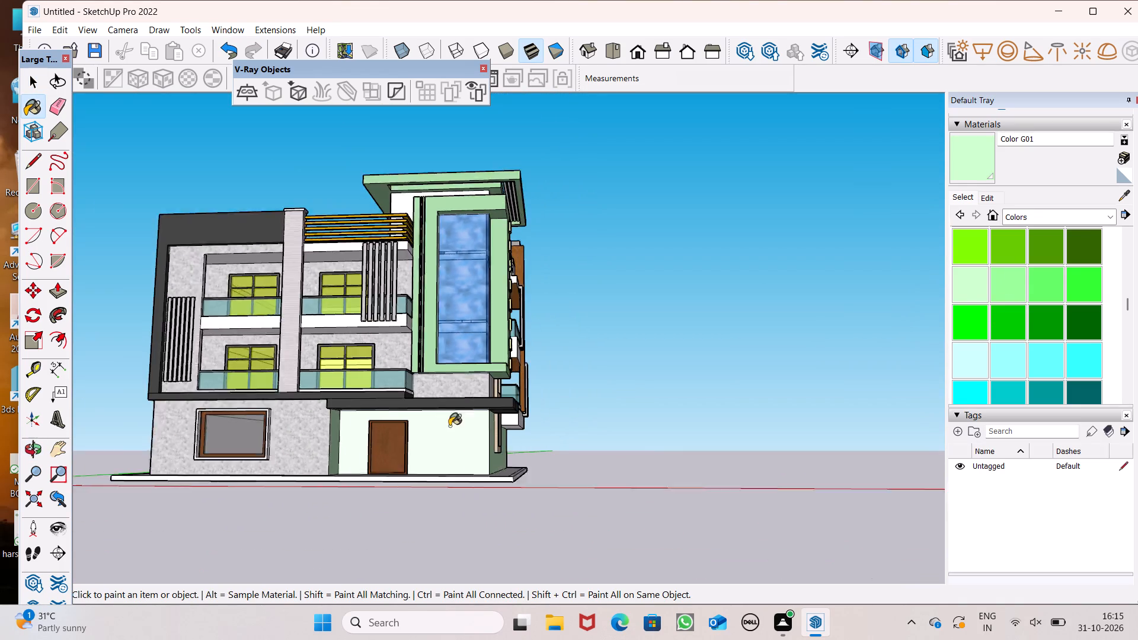
Paint the ground-floor window wall, the wall below the green corner frame and the front balcony back walls with Color G01.
{"action": "scroll", "coordinate": [449, 426], "scroll_direction": "down", "scroll_amount": 1}
{"action": "left_click", "coordinate": [313, 454]}
{"action": "middle_click_drag", "start_coordinate": [411, 444], "coordinate": [379, 460]}
{"action": "left_click", "coordinate": [437, 404]}
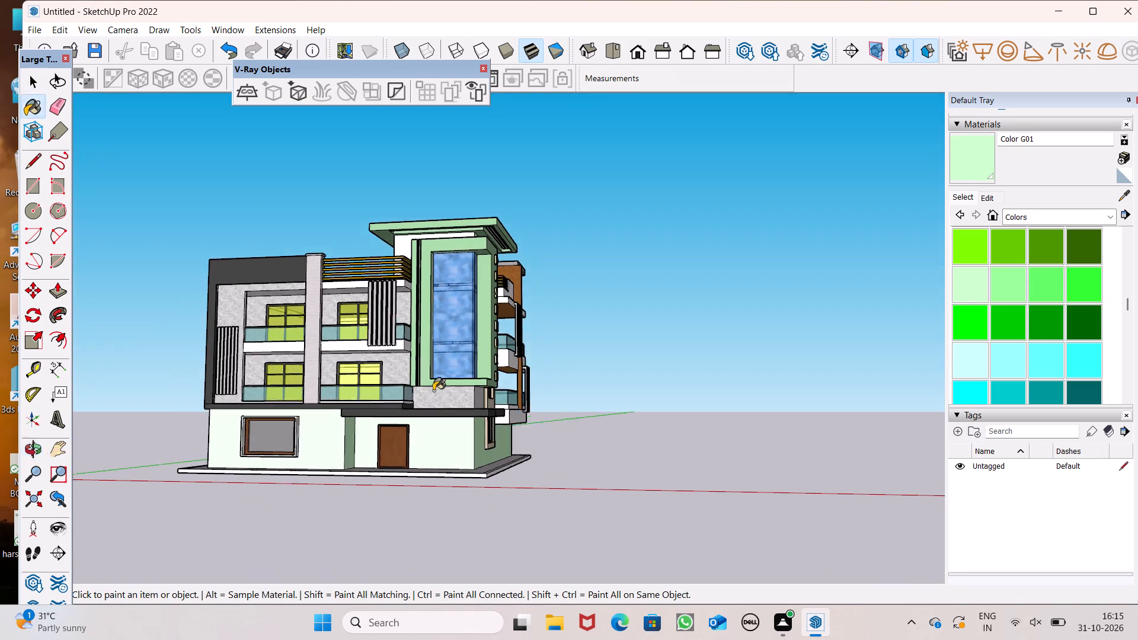
{"action": "left_click", "coordinate": [331, 306]}
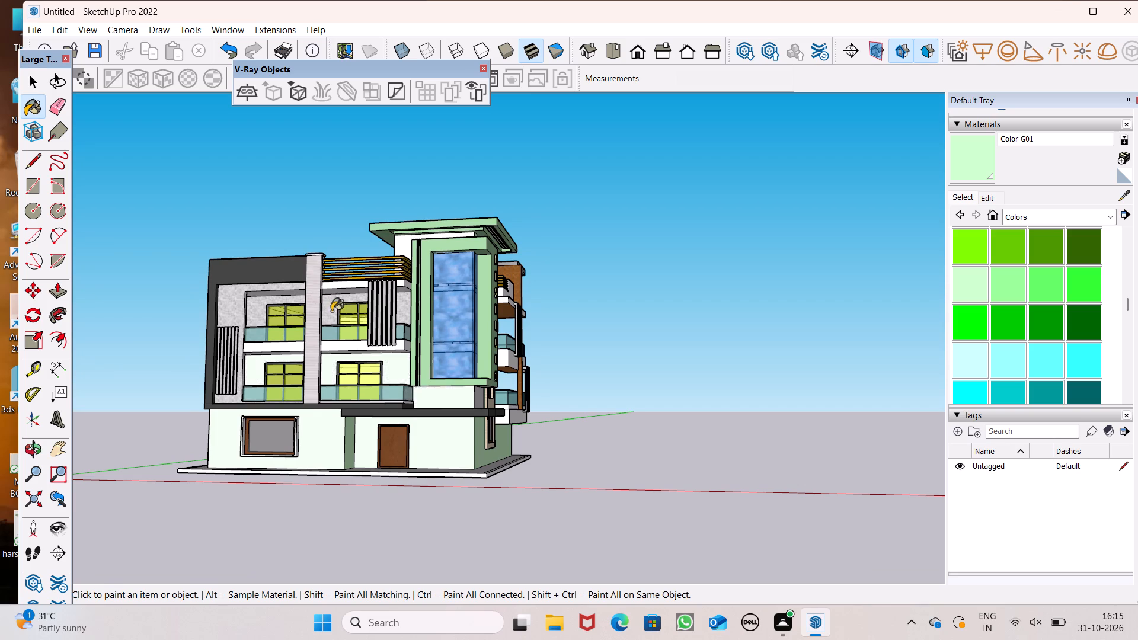
Paint the marble back walls of both balconies on the brown-post side with Color G01.
{"action": "scroll", "coordinate": [328, 319], "scroll_direction": "down", "scroll_amount": 3}
{"action": "middle_click_drag", "start_coordinate": [445, 386], "coordinate": [150, 436]}
{"action": "scroll", "coordinate": [540, 363], "scroll_direction": "up", "scroll_amount": 8}
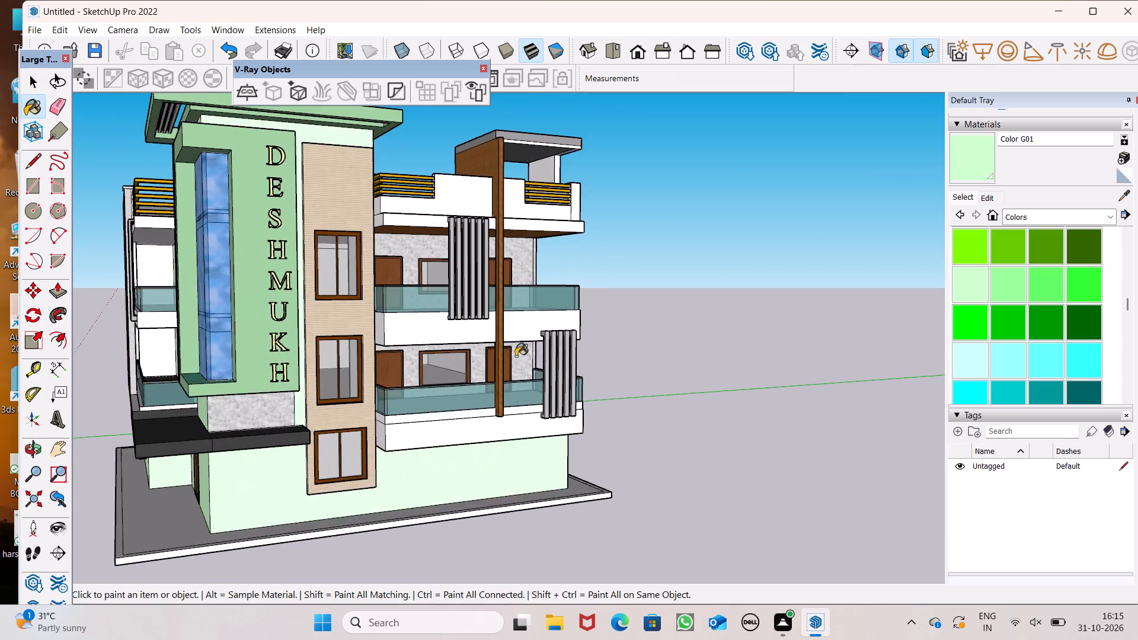
{"action": "scroll", "coordinate": [516, 356], "scroll_direction": "up", "scroll_amount": 6}
{"action": "left_click", "coordinate": [519, 359]}
{"action": "left_click", "coordinate": [516, 142]}
Paint the two large blank outer walls at the back of the house with Color G01.
{"action": "scroll", "coordinate": [516, 164], "scroll_direction": "down", "scroll_amount": 8}
{"action": "scroll", "coordinate": [546, 248], "scroll_direction": "down", "scroll_amount": 5}
{"action": "middle_click_drag", "start_coordinate": [494, 282], "coordinate": [0, 337]}
{"action": "scroll", "coordinate": [0, 337], "scroll_direction": "up", "scroll_amount": 1}
{"action": "left_click", "coordinate": [572, 289]}
{"action": "middle_click_drag", "start_coordinate": [579, 289], "coordinate": [122, 322]}
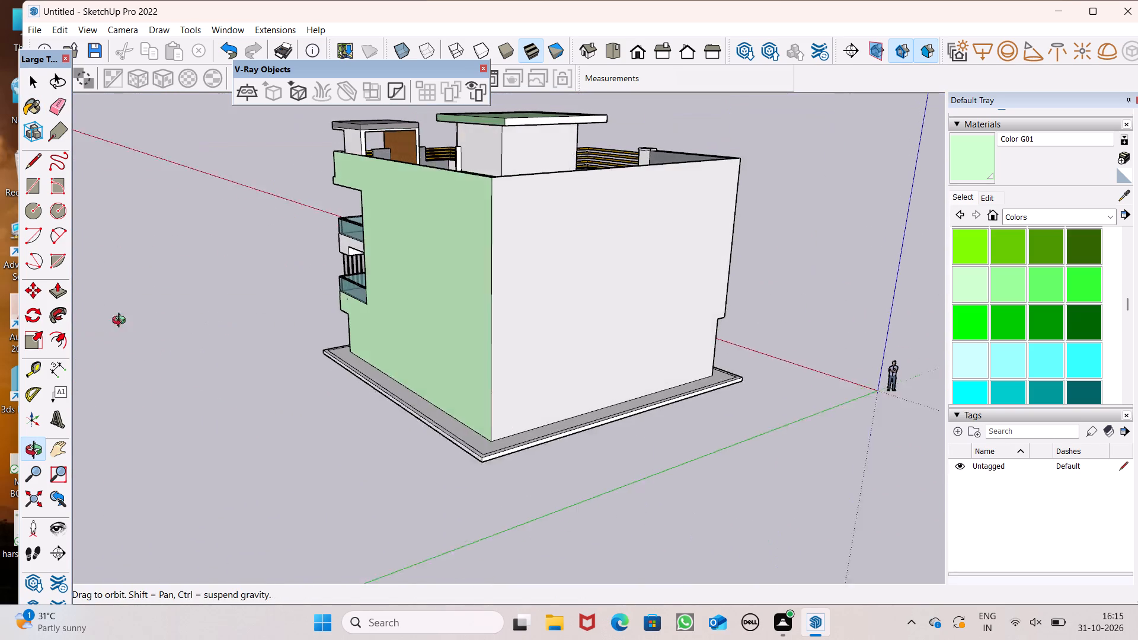
{"action": "middle_click_drag", "start_coordinate": [122, 322], "coordinate": [107, 322]}
{"action": "left_click", "coordinate": [463, 306]}
{"action": "middle_click_drag", "start_coordinate": [309, 305], "coordinate": [1137, 252]}
{"action": "scroll", "coordinate": [1137, 252], "scroll_direction": "up", "scroll_amount": 1}
{"action": "middle_click_drag", "start_coordinate": [600, 255], "coordinate": [682, 304]}
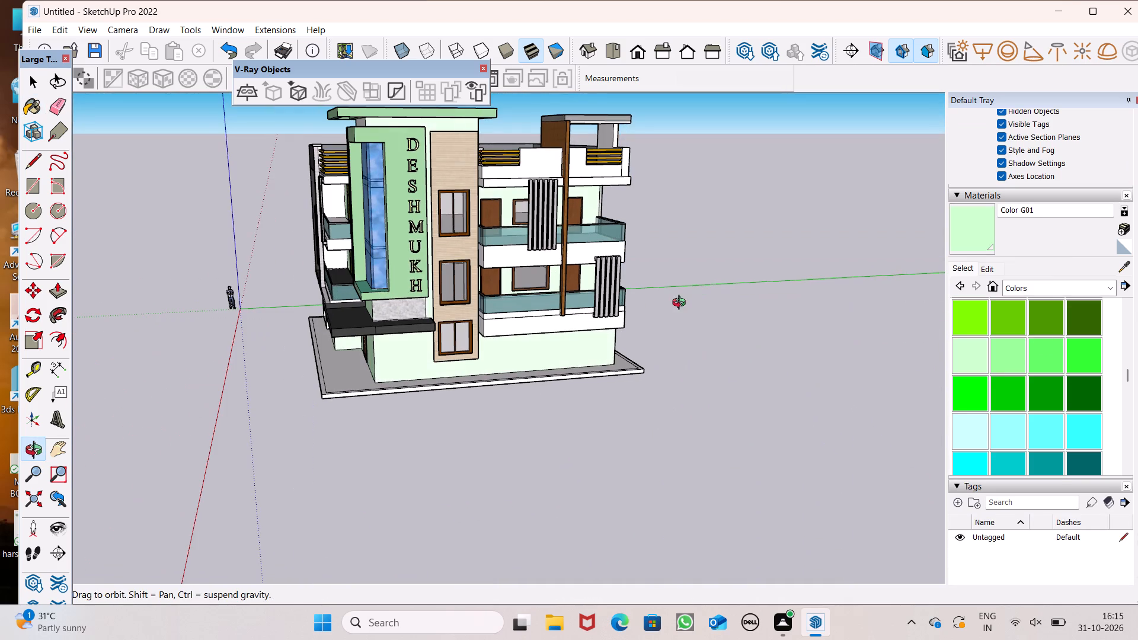
{"action": "middle_click_drag", "start_coordinate": [682, 304], "coordinate": [960, 255]}
{"action": "key", "text": "space"}
Examine the painted house exterior from the front corner, from above and near eye level.
{"action": "scroll", "coordinate": [375, 325], "scroll_direction": "down", "scroll_amount": 1}
{"action": "middle_click_drag", "start_coordinate": [296, 327], "coordinate": [462, 312]}
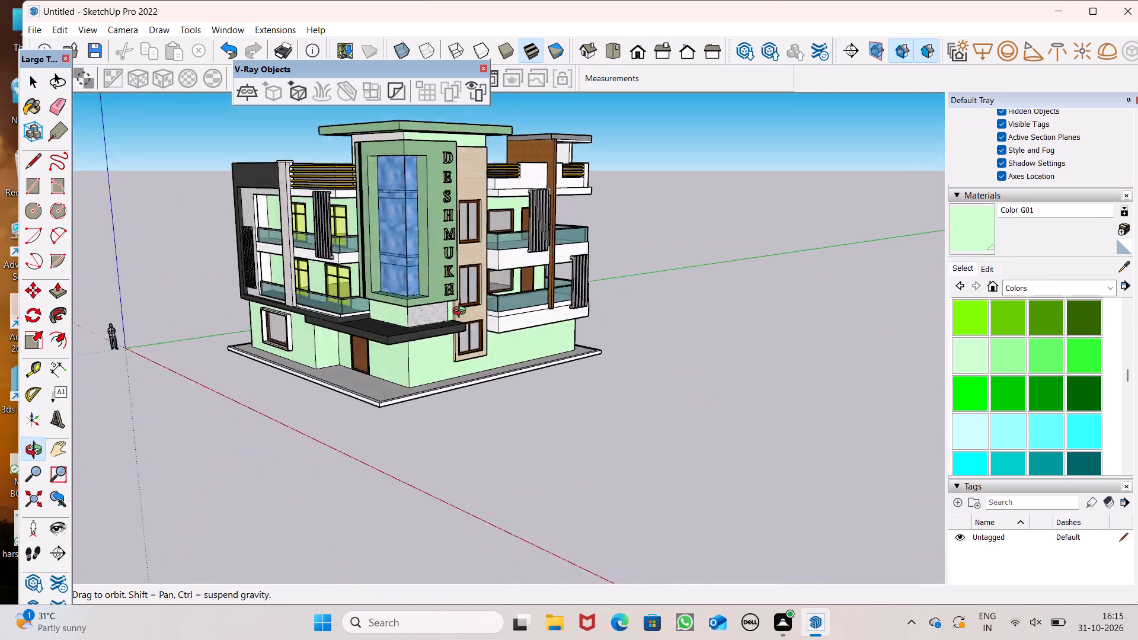
{"action": "middle_click_drag", "start_coordinate": [462, 312], "coordinate": [555, 427]}
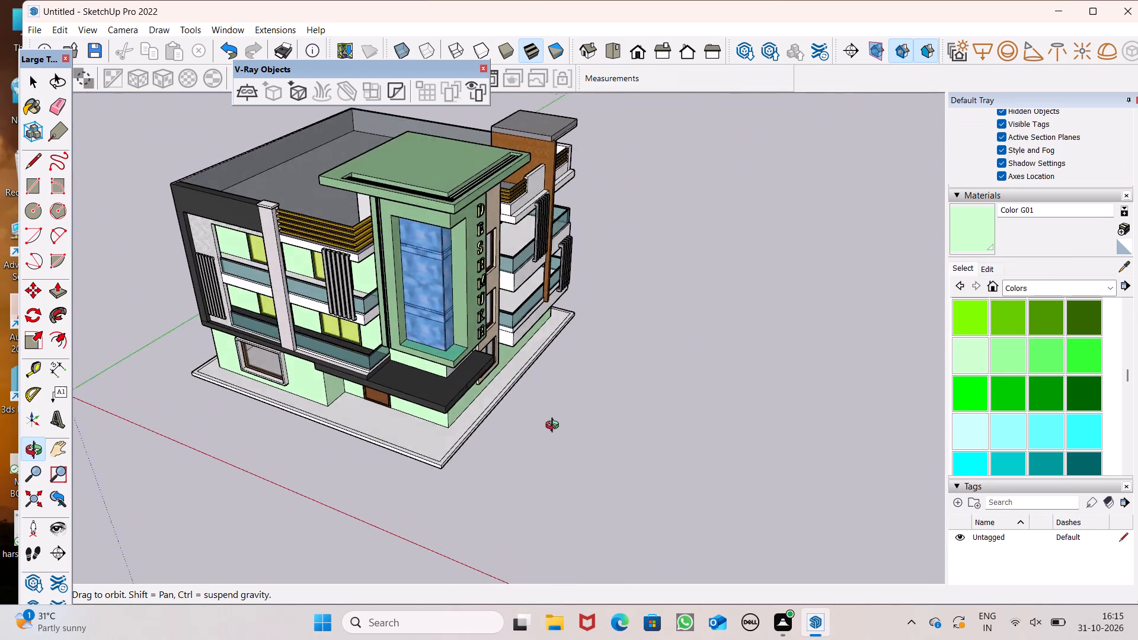
{"action": "middle_click_drag", "start_coordinate": [555, 427], "coordinate": [554, 339]}
{"action": "scroll", "coordinate": [535, 349], "scroll_direction": "down", "scroll_amount": 4}
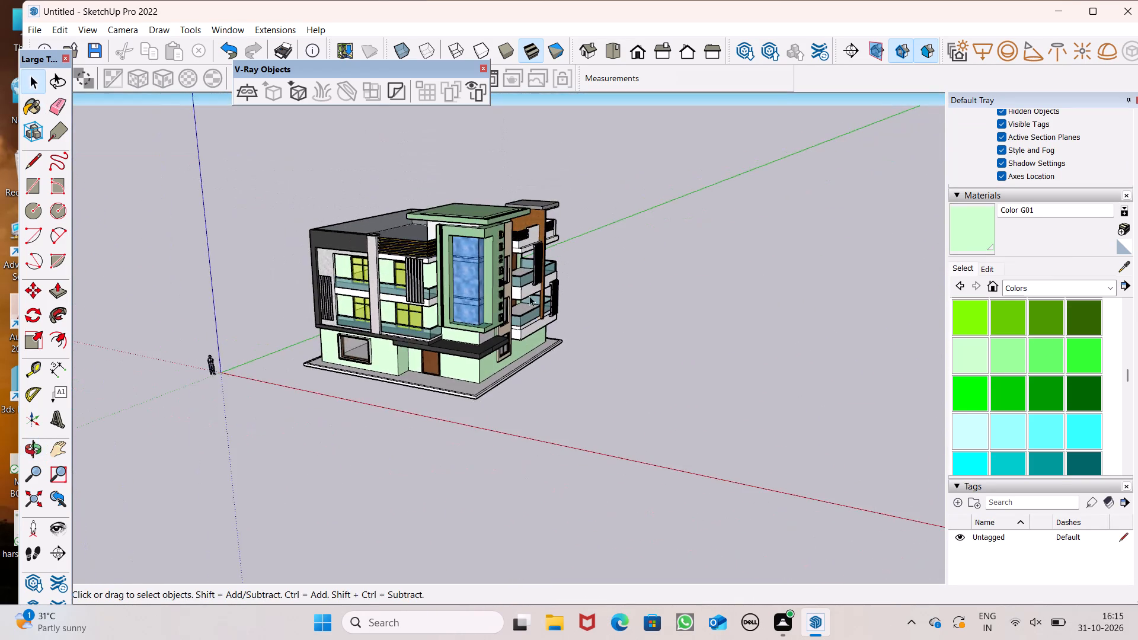
{"action": "scroll", "coordinate": [498, 220], "scroll_direction": "up", "scroll_amount": 7}
{"action": "middle_click_drag", "start_coordinate": [544, 293], "coordinate": [545, 257]}
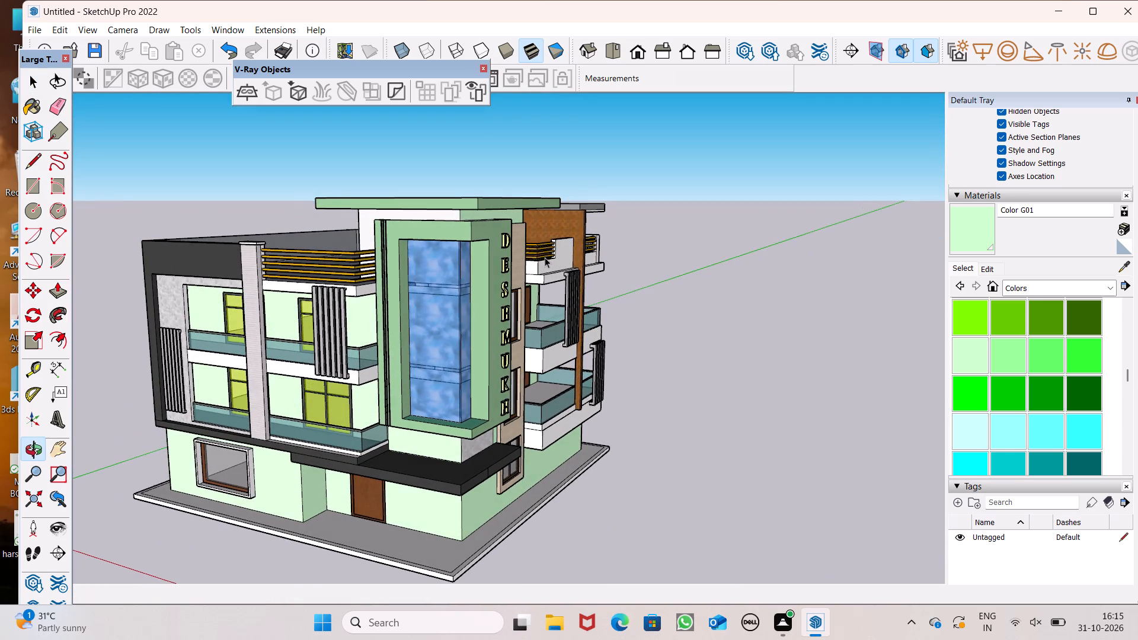
{"action": "scroll", "coordinate": [547, 297], "scroll_direction": "up", "scroll_amount": 1}
{"action": "middle_click_drag", "start_coordinate": [570, 339], "coordinate": [552, 326]}
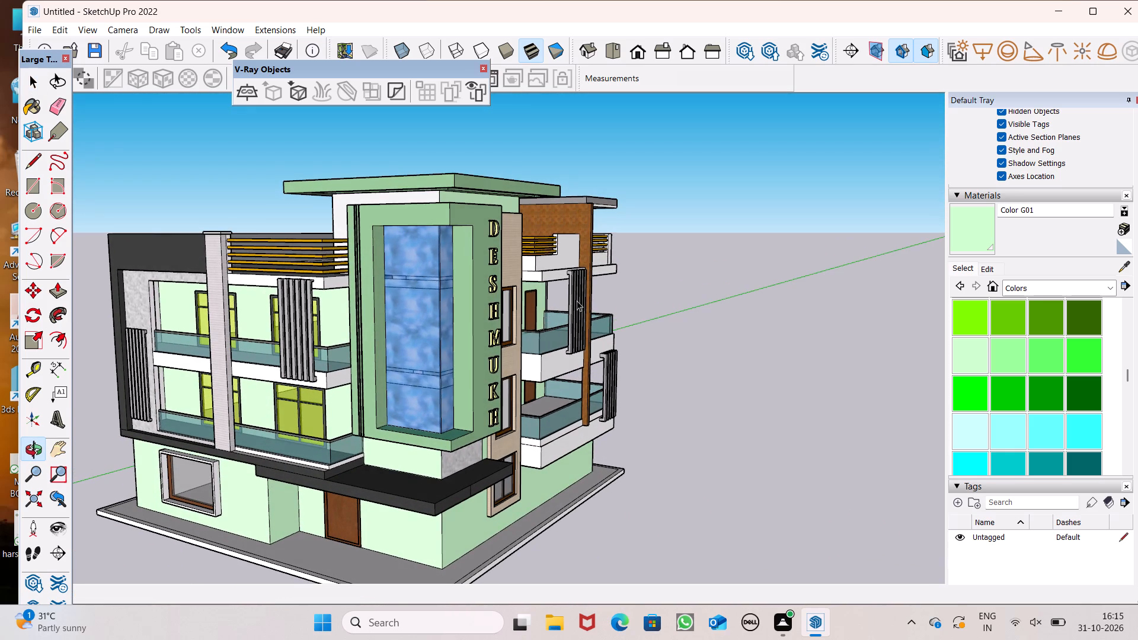
{"action": "scroll", "coordinate": [554, 310], "scroll_direction": "down", "scroll_amount": 1}
{"action": "middle_click_drag", "start_coordinate": [568, 364], "coordinate": [546, 377]}
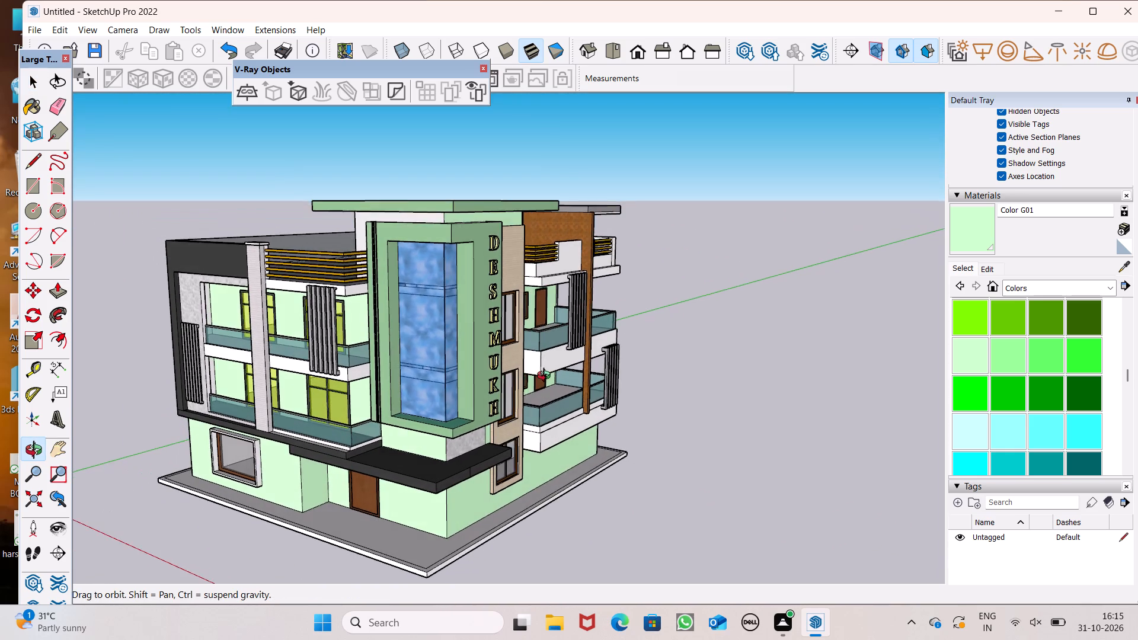
{"action": "middle_click_drag", "start_coordinate": [546, 377], "coordinate": [542, 364]}
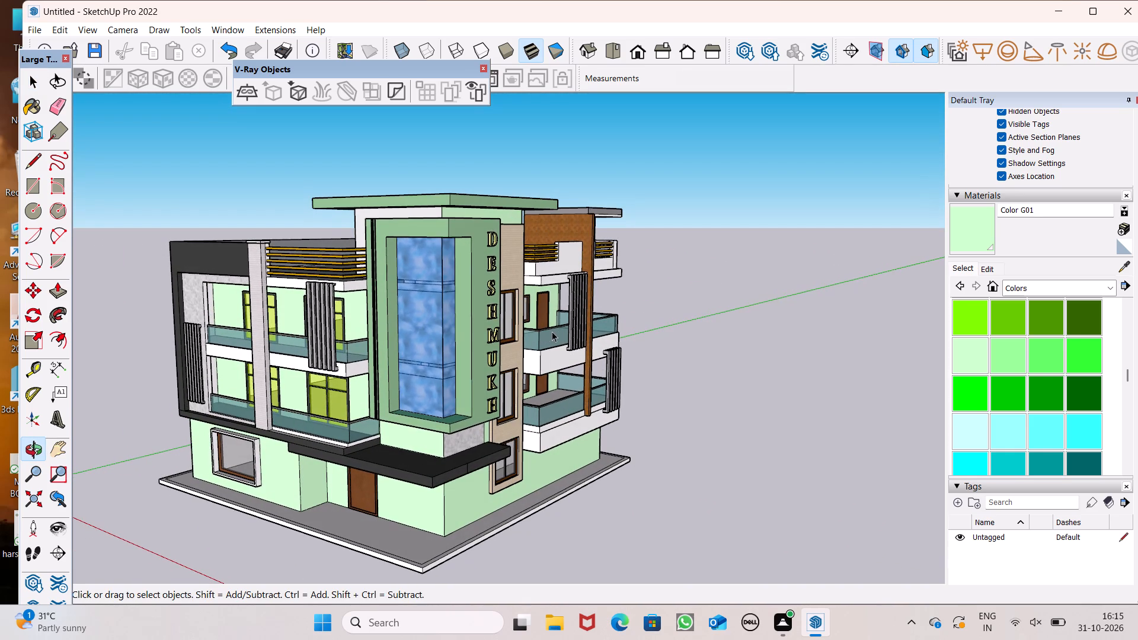
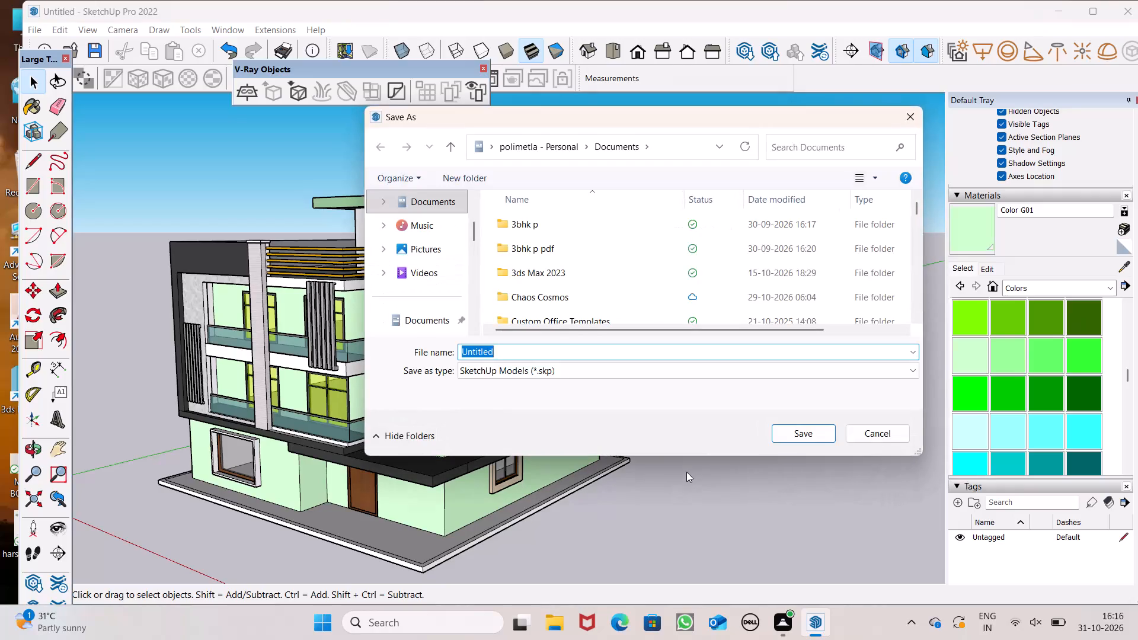
Save the model in the Documents folder as a SketchUp model named M MULTI STOREY APARTMENT.
{"action": "key", "text": "BackSpace"}
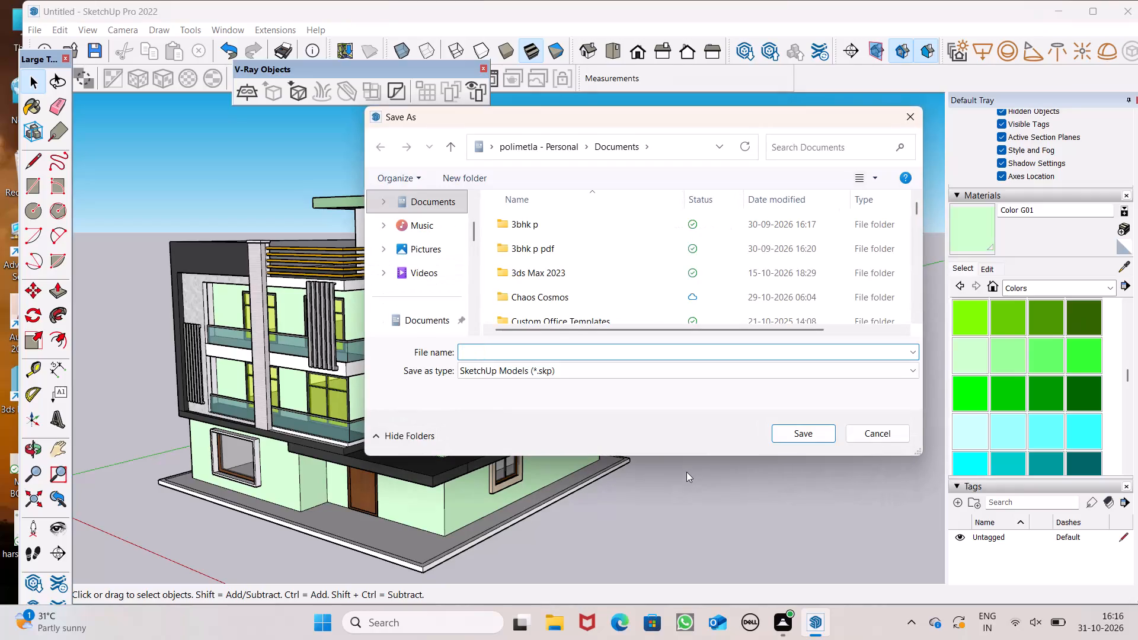
{"action": "type", "text": "M MULTI STOREY APART"}
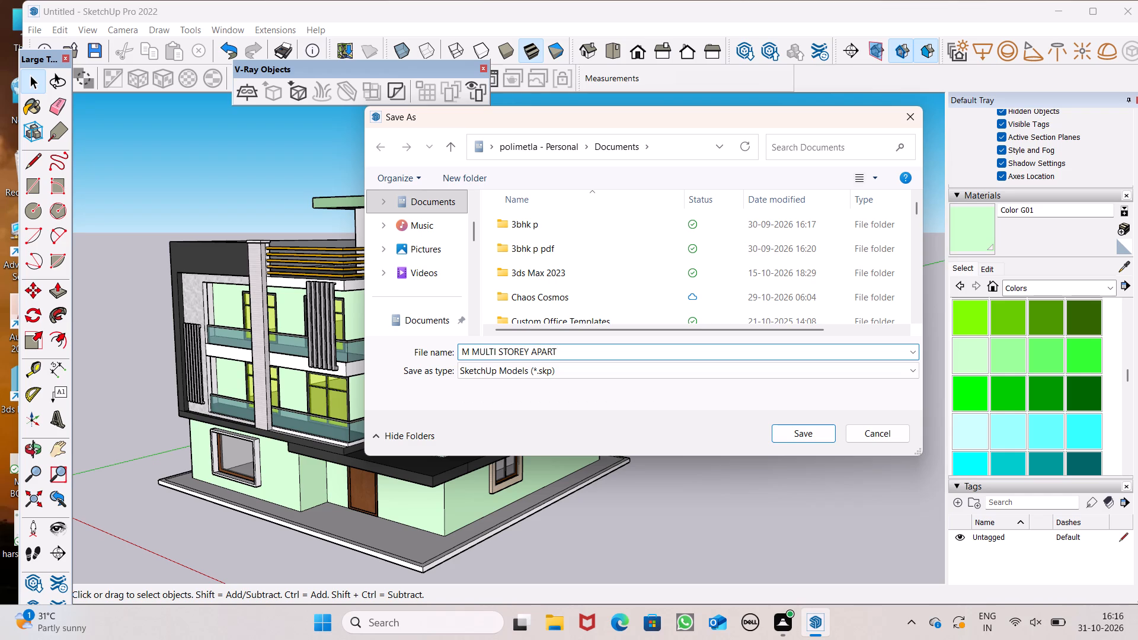
{"action": "type", "text": "MENT"}
{"action": "key", "text": "Return"}
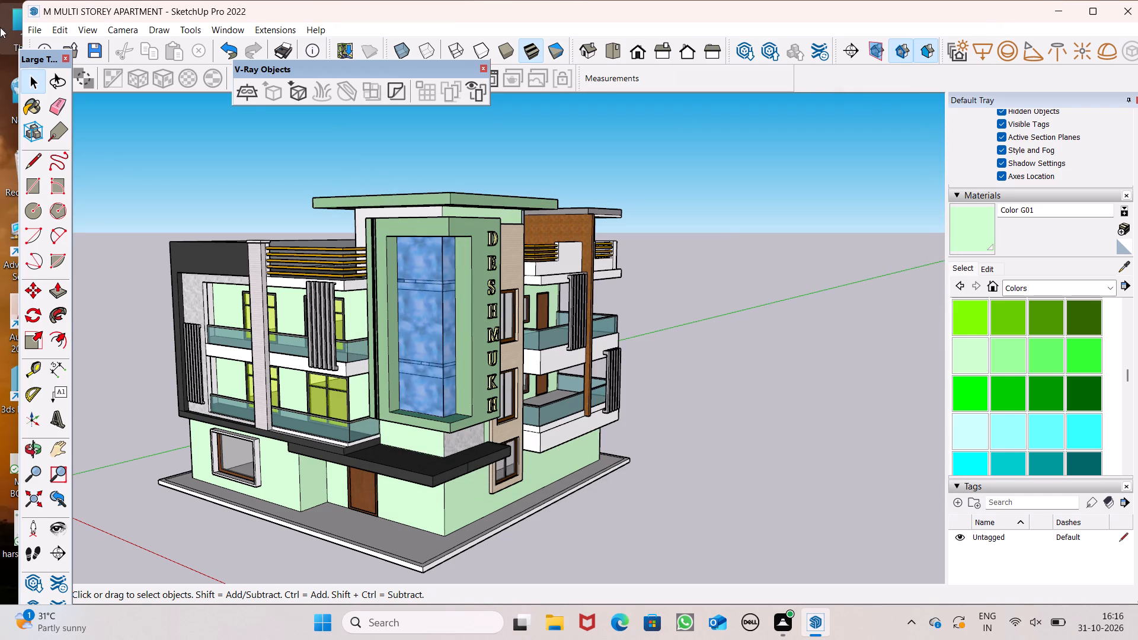
Export the current view of the house as a 2D JPEG image named M MULTI STOREY APARTMENT in the Documents folder.
{"action": "left_click", "coordinate": [31, 29]}
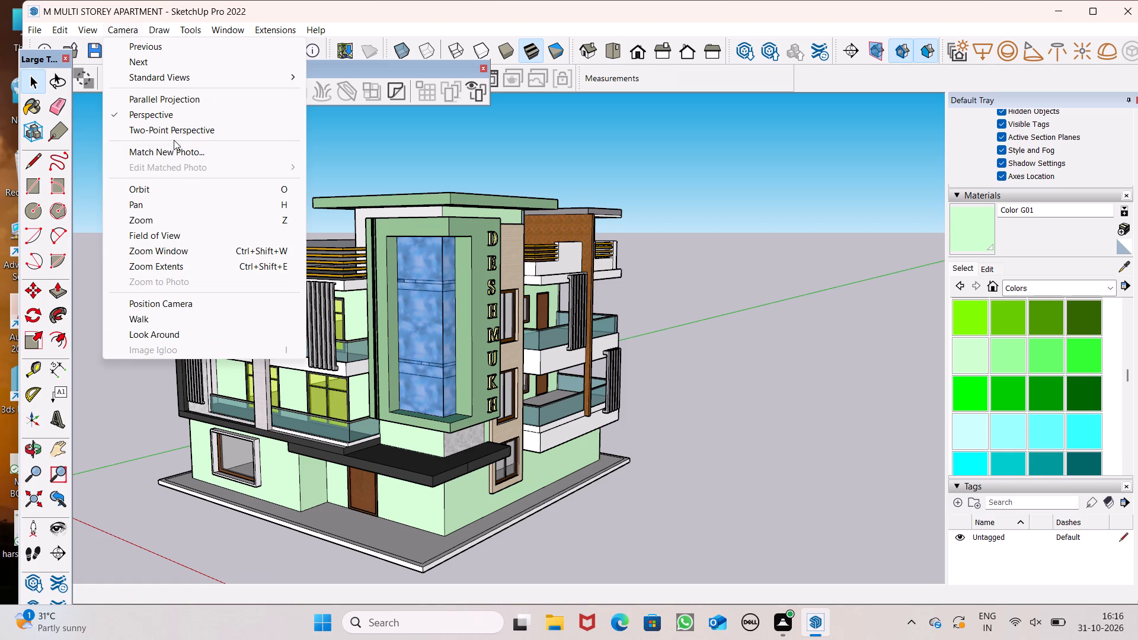
{"action": "left_click", "coordinate": [34, 31]}
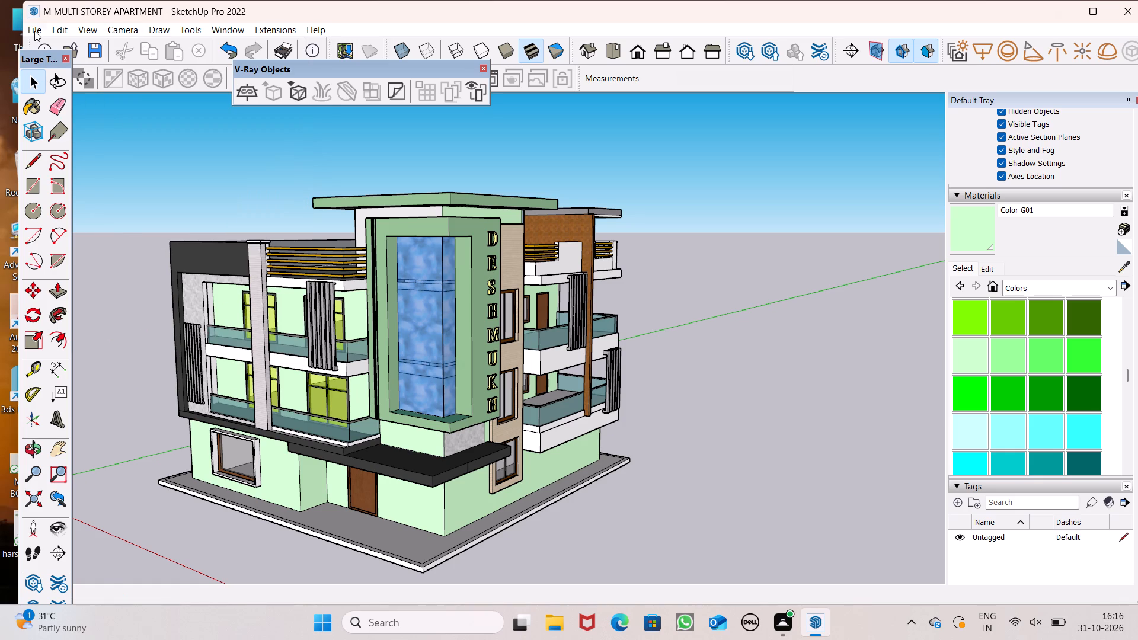
{"action": "left_click", "coordinate": [28, 32]}
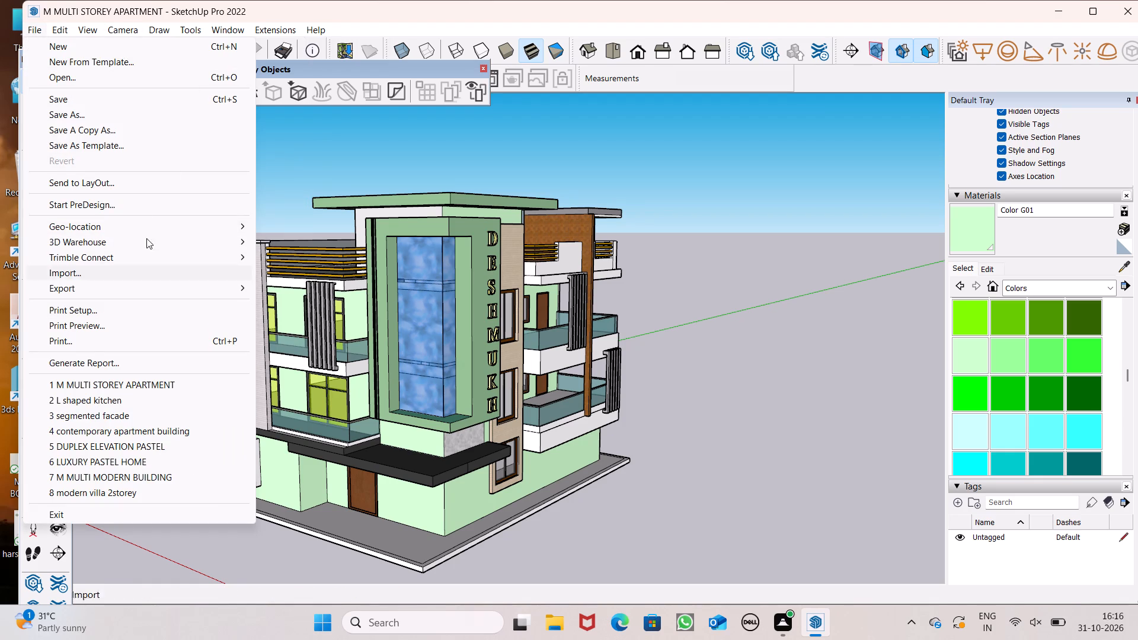
{"action": "left_click", "coordinate": [146, 287]}
{"action": "left_click", "coordinate": [306, 303]}
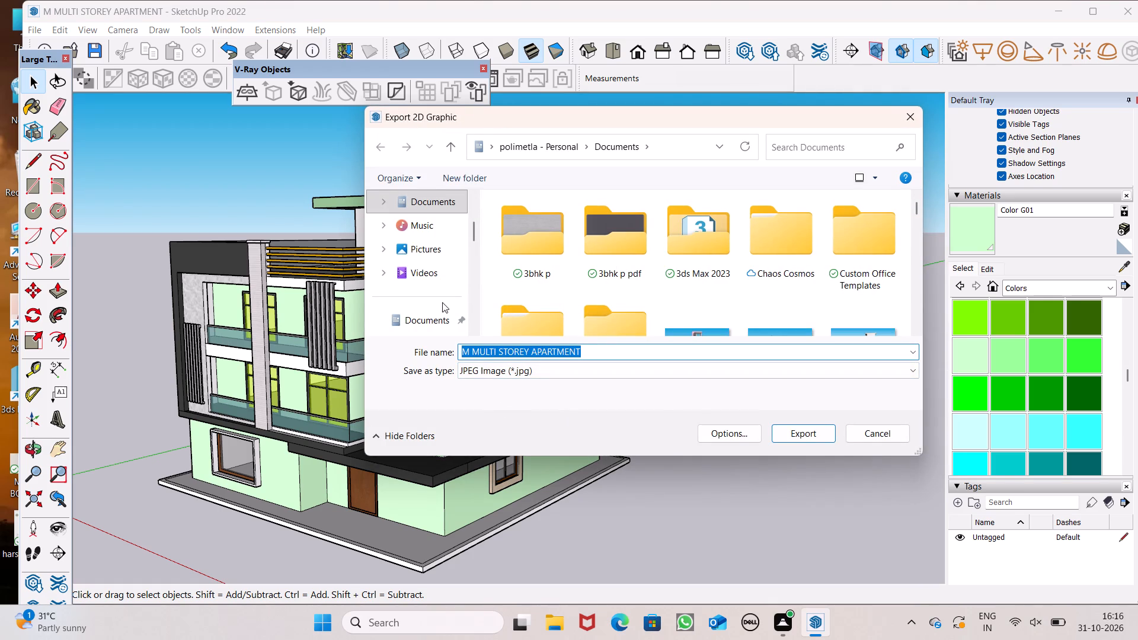
{"action": "left_click", "coordinate": [800, 434]}
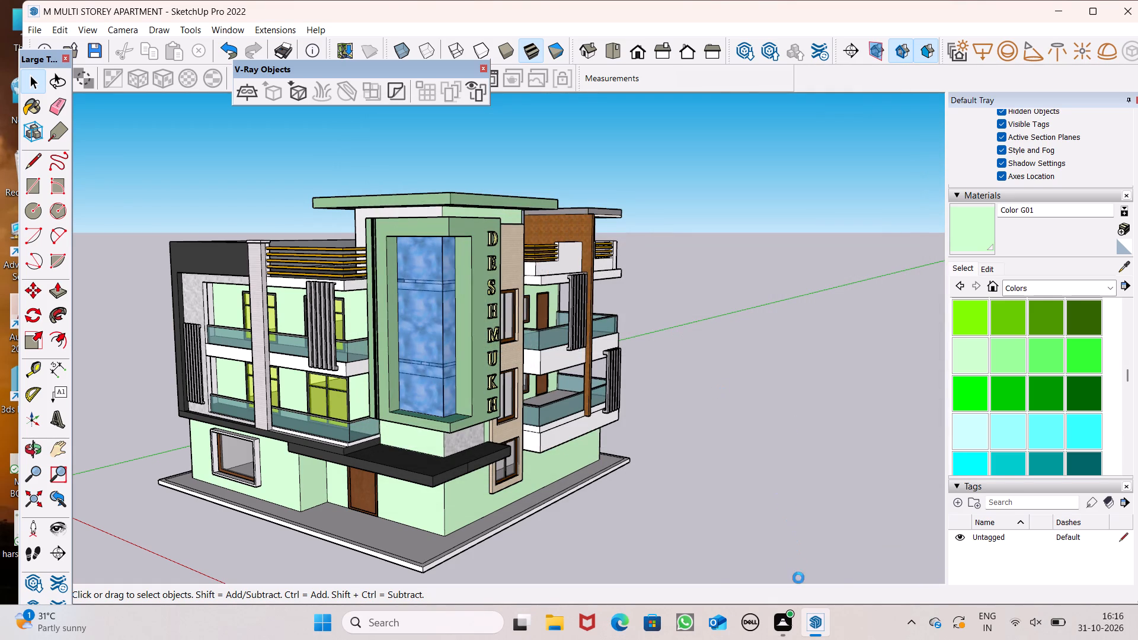